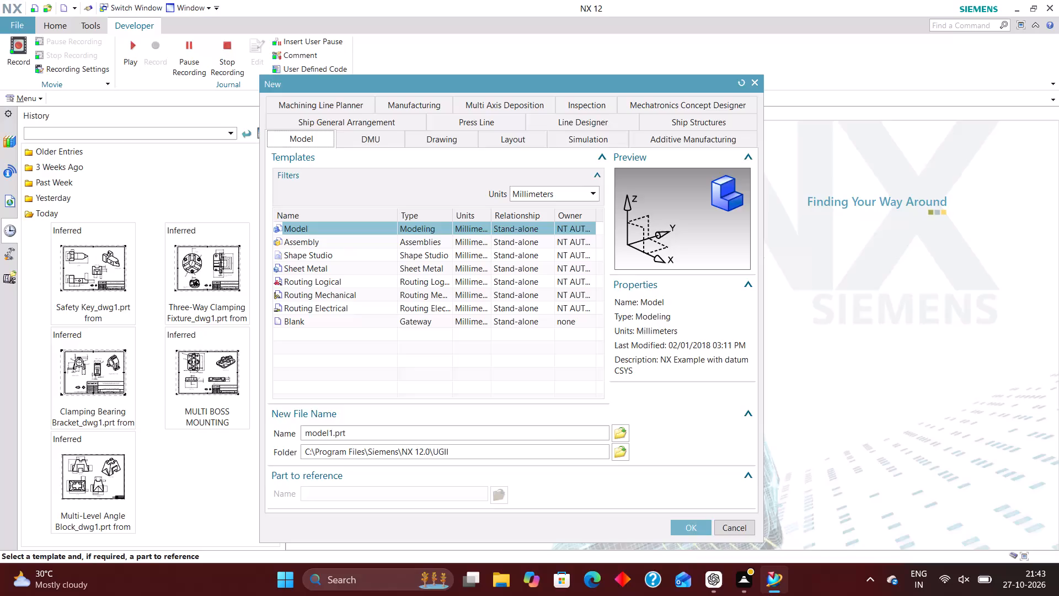
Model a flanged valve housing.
Create a new millimetre Model part, model1.prt, in the Desktop's Mechanical Components folder, inside the Flanged Valve Housing subfolder.
click(625, 451)
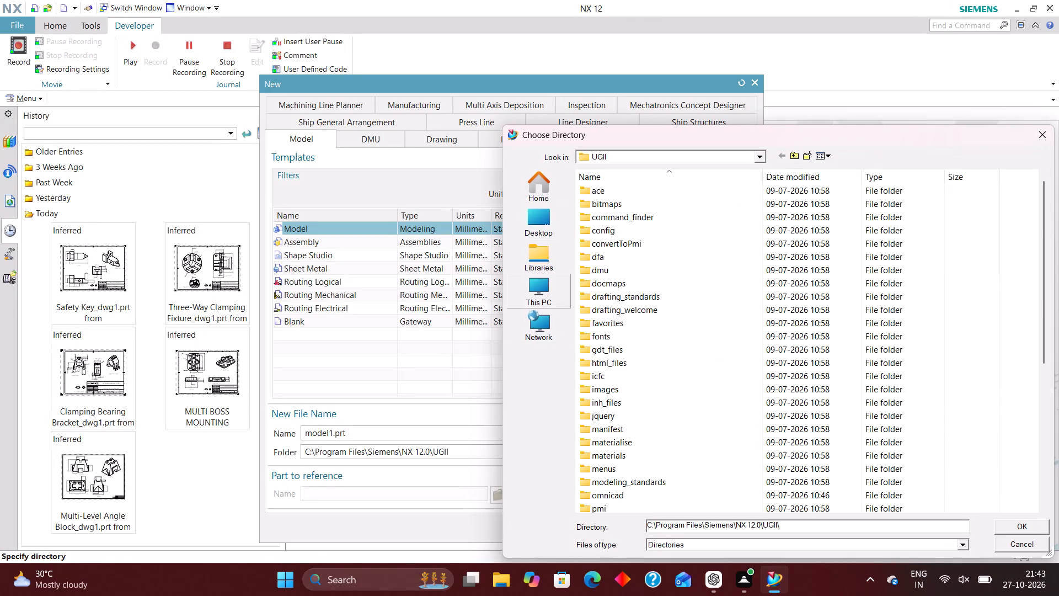
click(534, 225)
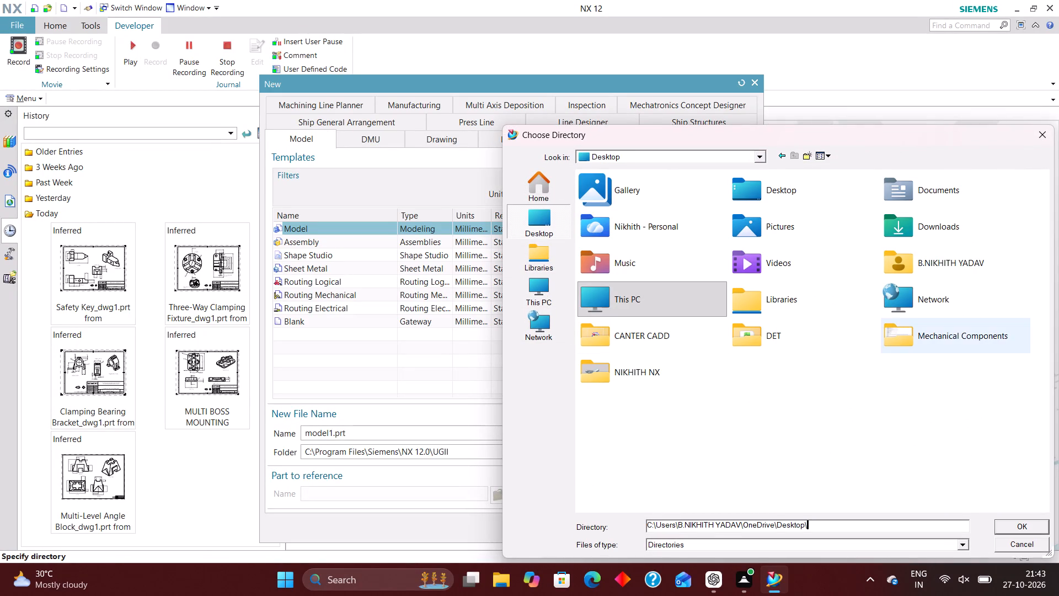
double_click(901, 331)
double_click(927, 354)
double_click(925, 349)
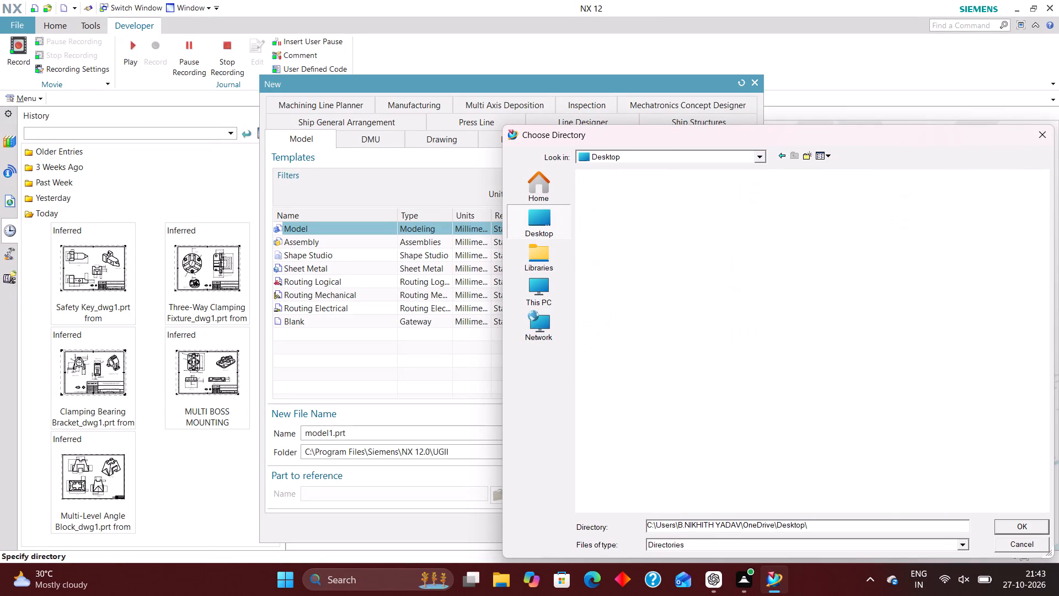
scroll(657, 310, down, 13)
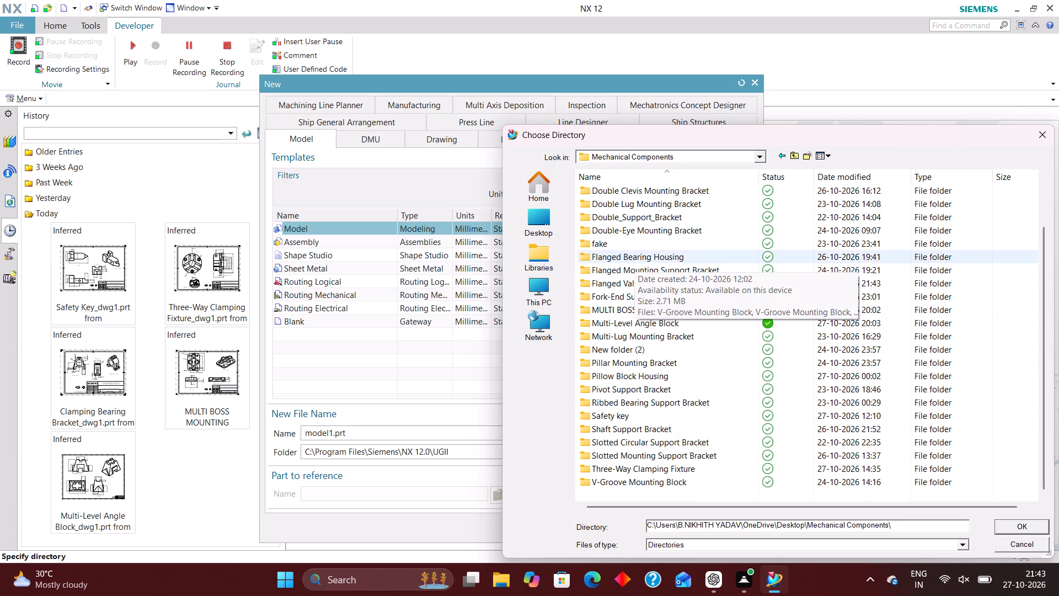
double_click(644, 282)
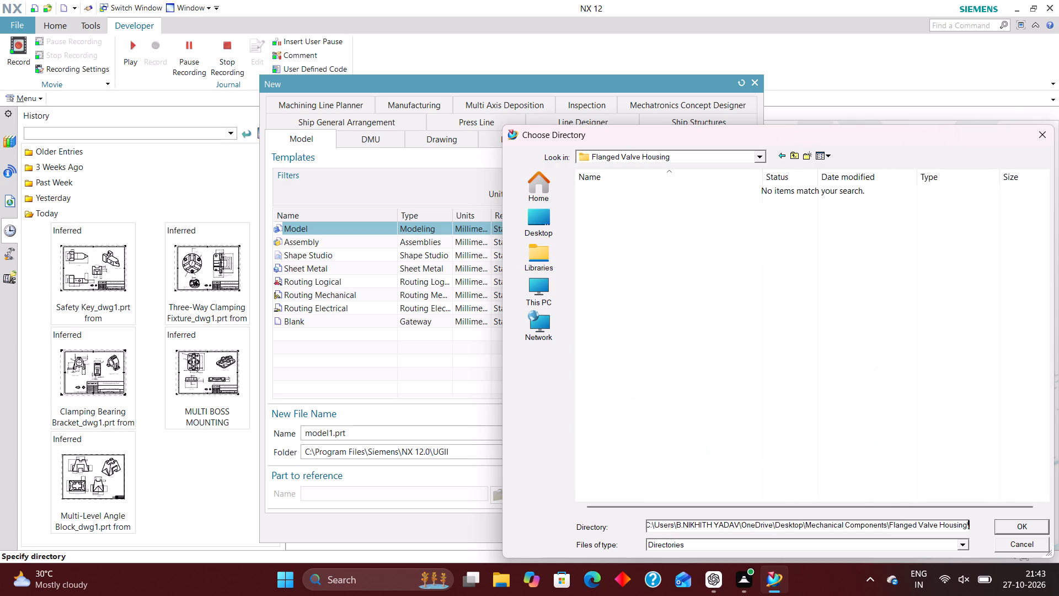
click(1034, 524)
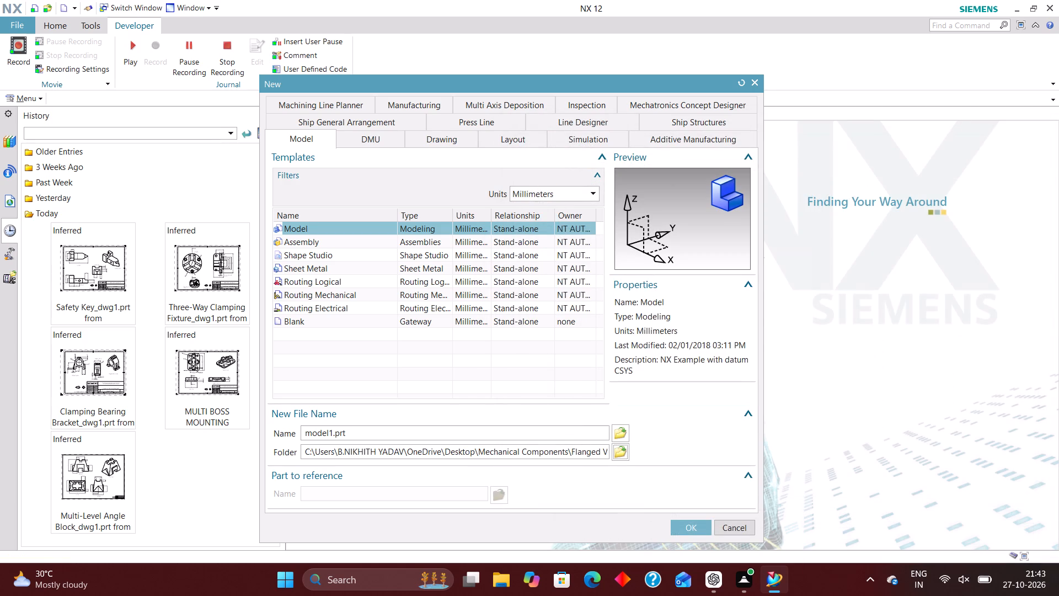
click(686, 528)
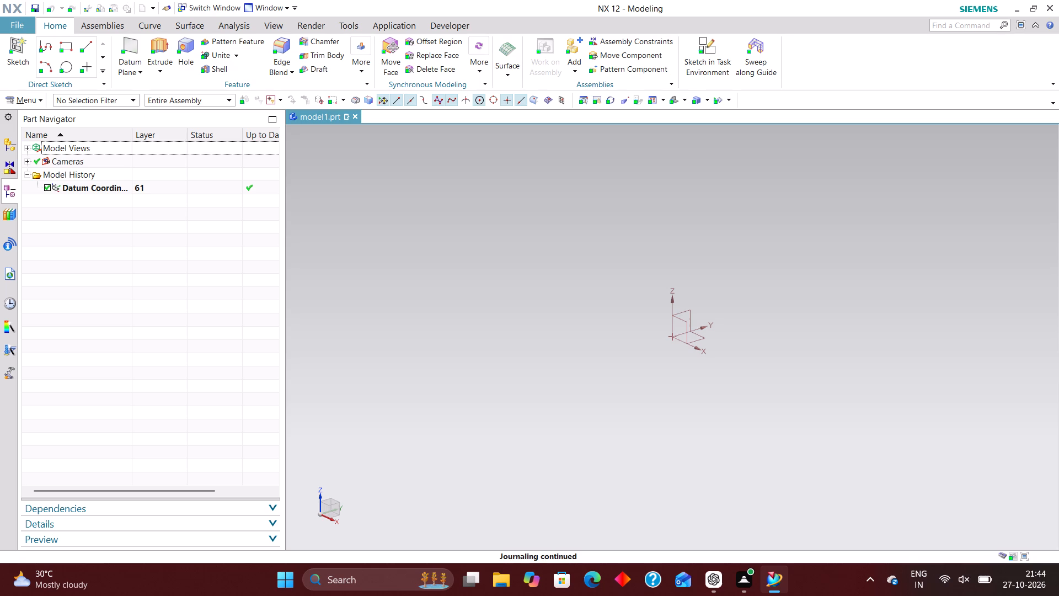
Configure the sketch preferences to label dimensions by Value and turn off Continuous Auto Dimensioning.
click(707, 36)
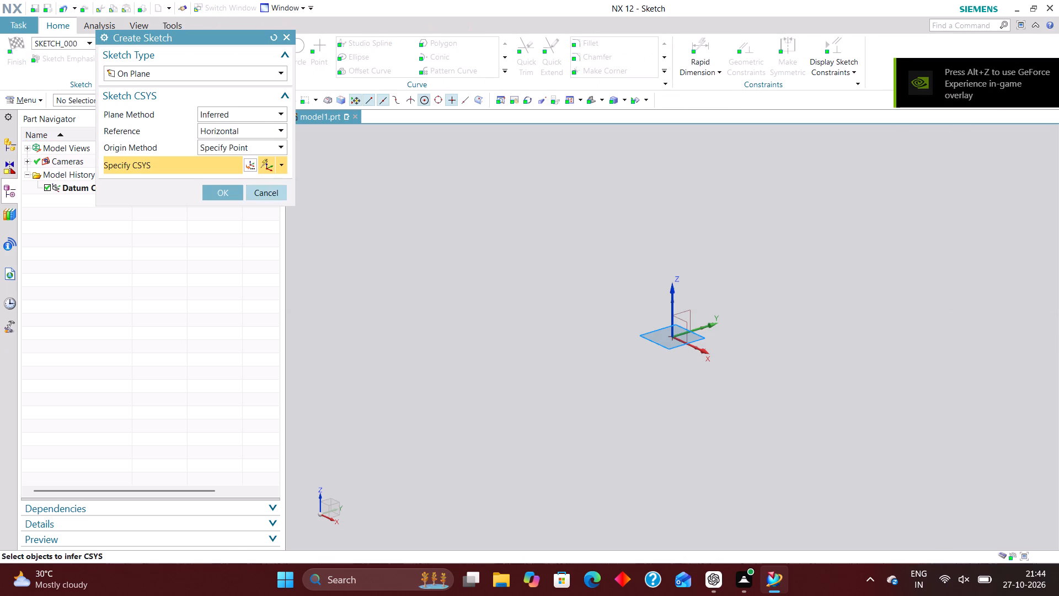
click(266, 197)
click(22, 103)
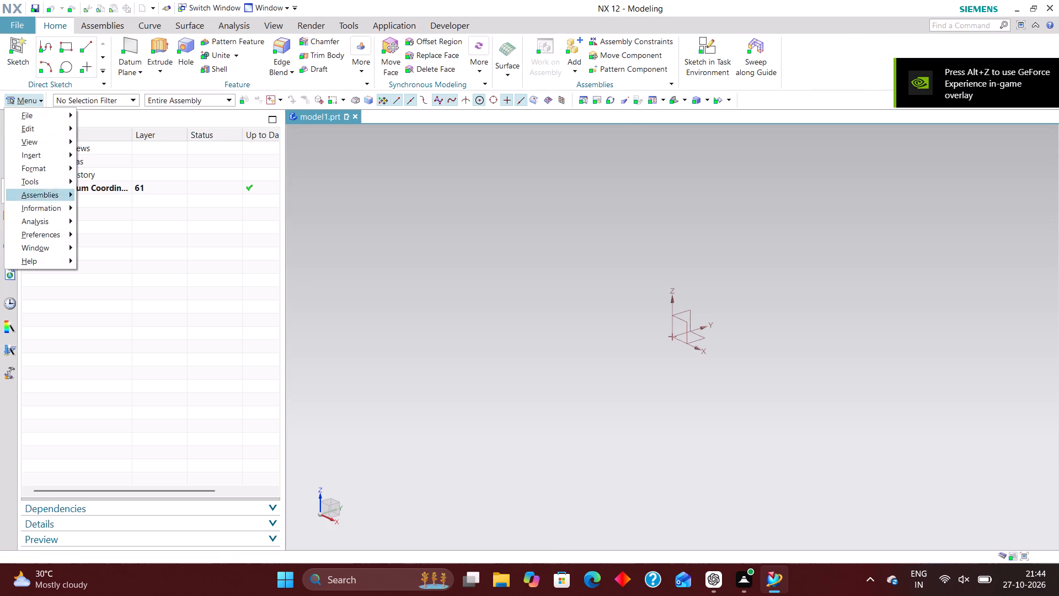
click(55, 232)
click(152, 239)
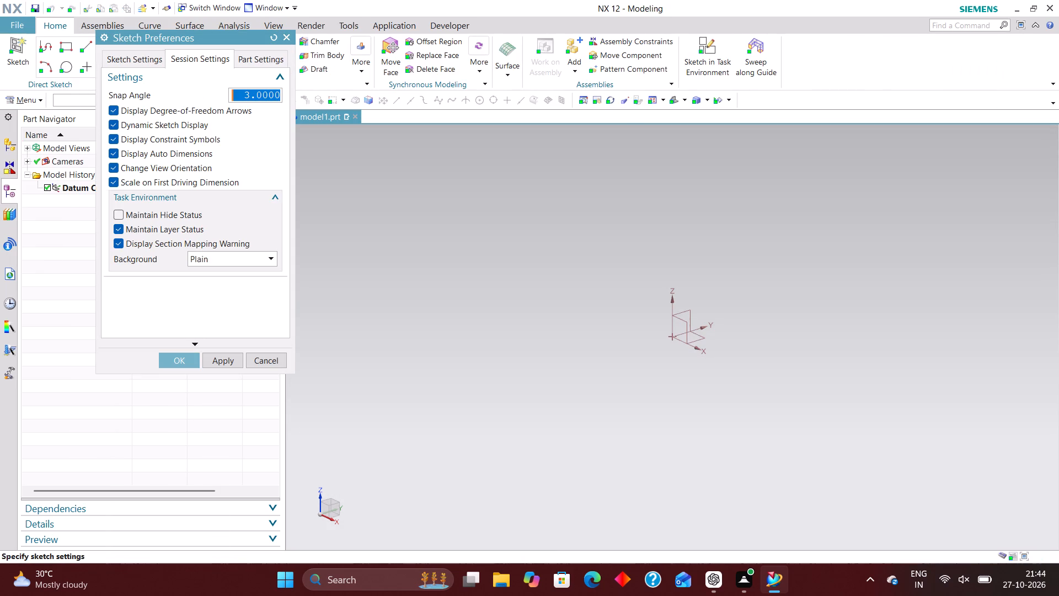
click(158, 155)
click(147, 55)
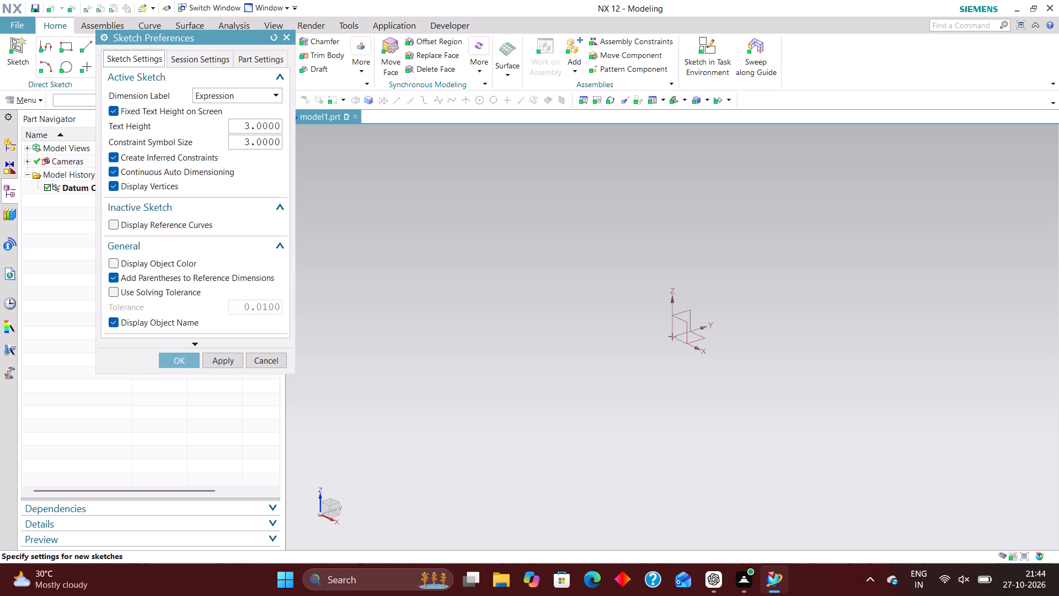
click(253, 93)
click(245, 132)
click(140, 173)
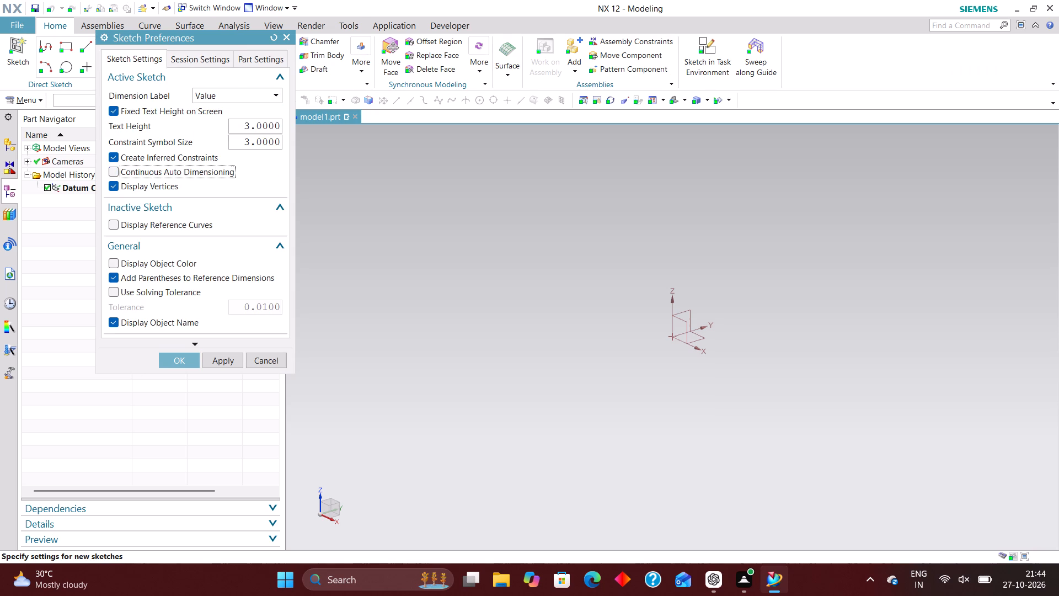
click(181, 360)
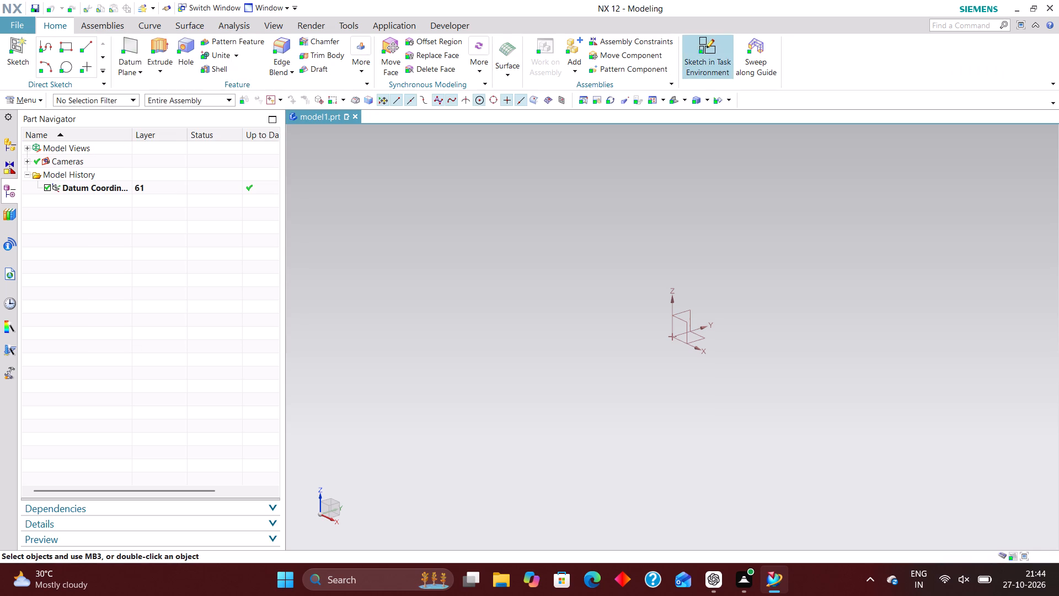
Start a sketch in the task environment on the XY plane of the datum coordinate system.
click(715, 51)
click(701, 340)
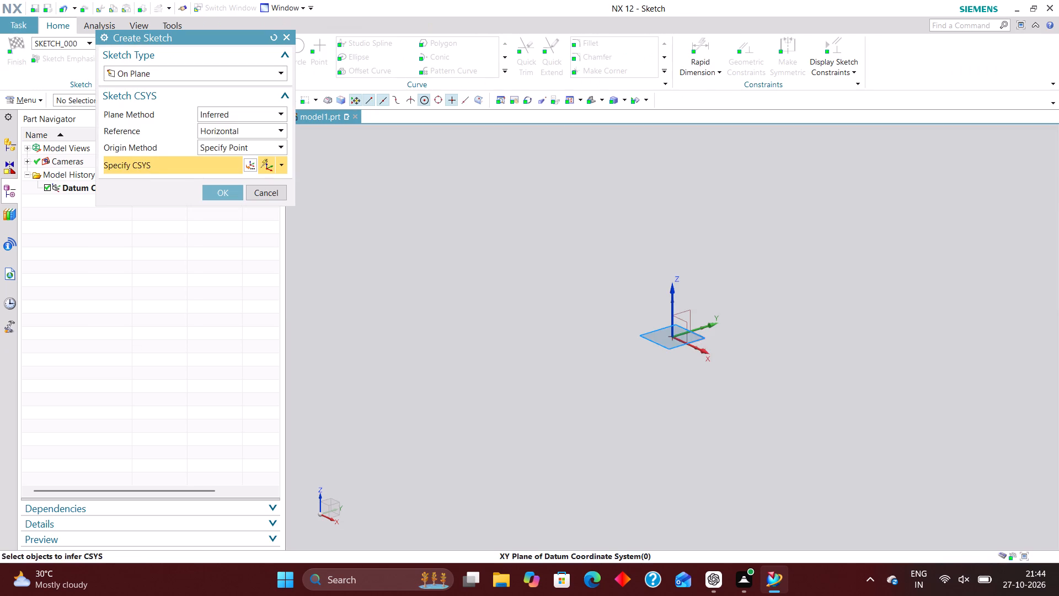
click(224, 195)
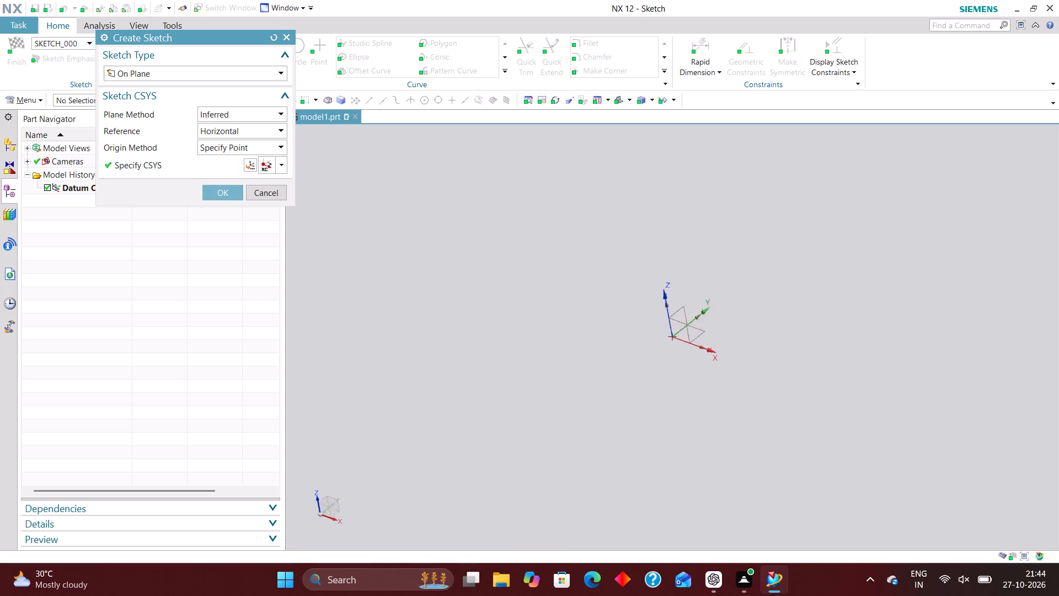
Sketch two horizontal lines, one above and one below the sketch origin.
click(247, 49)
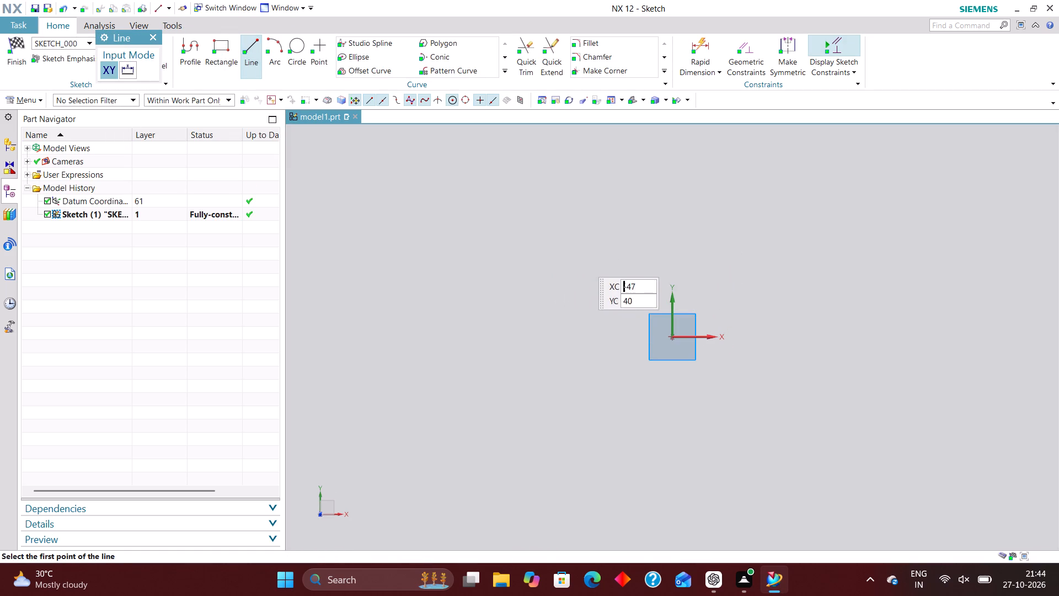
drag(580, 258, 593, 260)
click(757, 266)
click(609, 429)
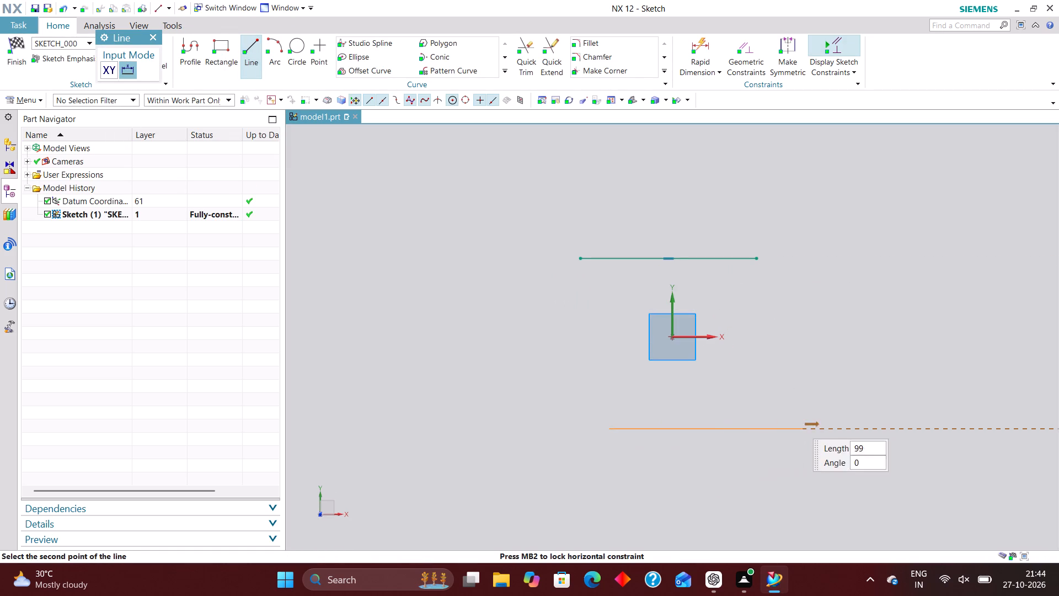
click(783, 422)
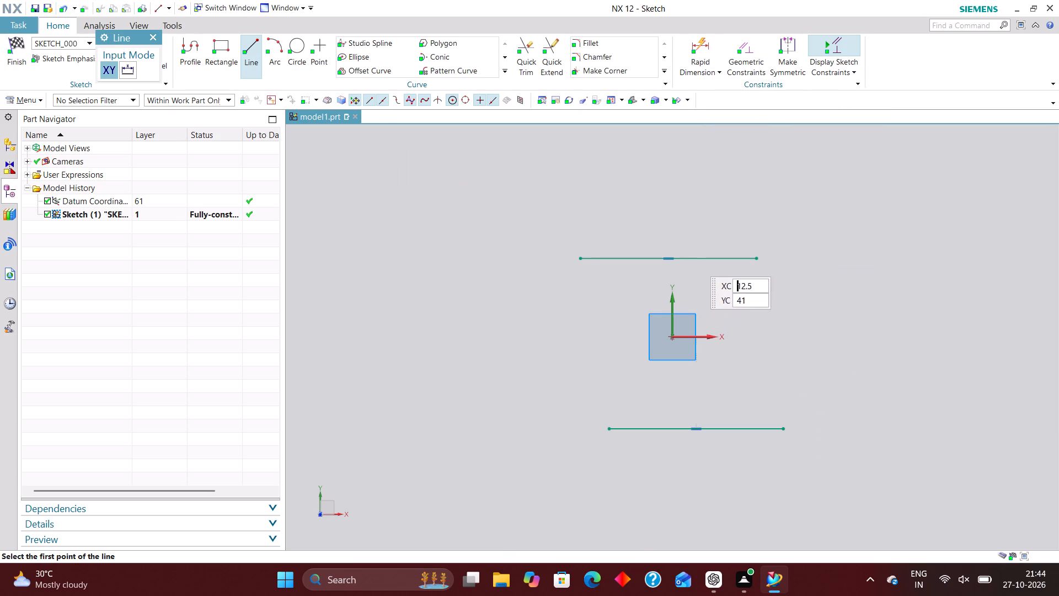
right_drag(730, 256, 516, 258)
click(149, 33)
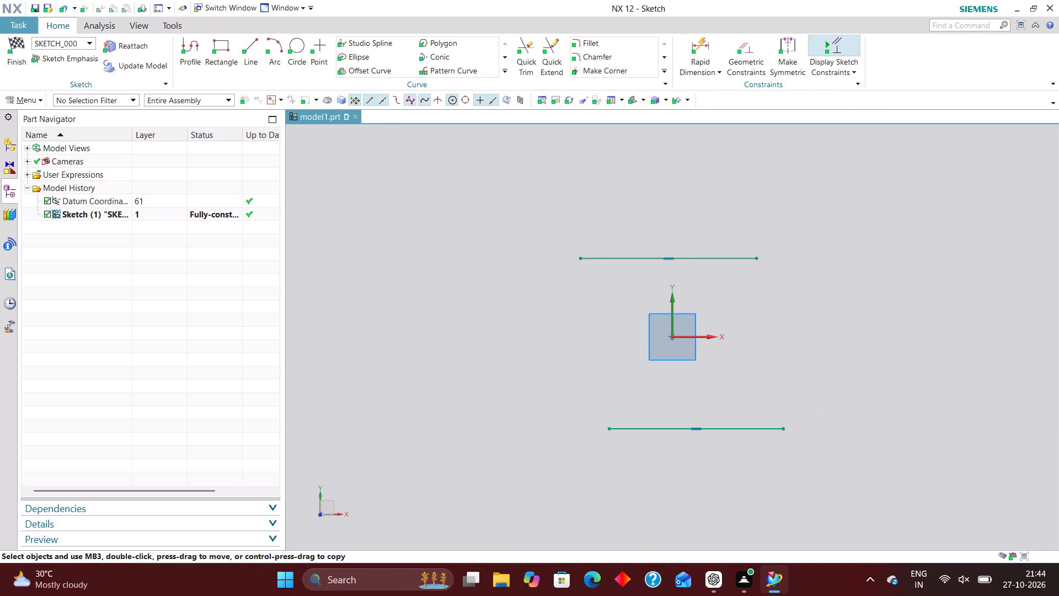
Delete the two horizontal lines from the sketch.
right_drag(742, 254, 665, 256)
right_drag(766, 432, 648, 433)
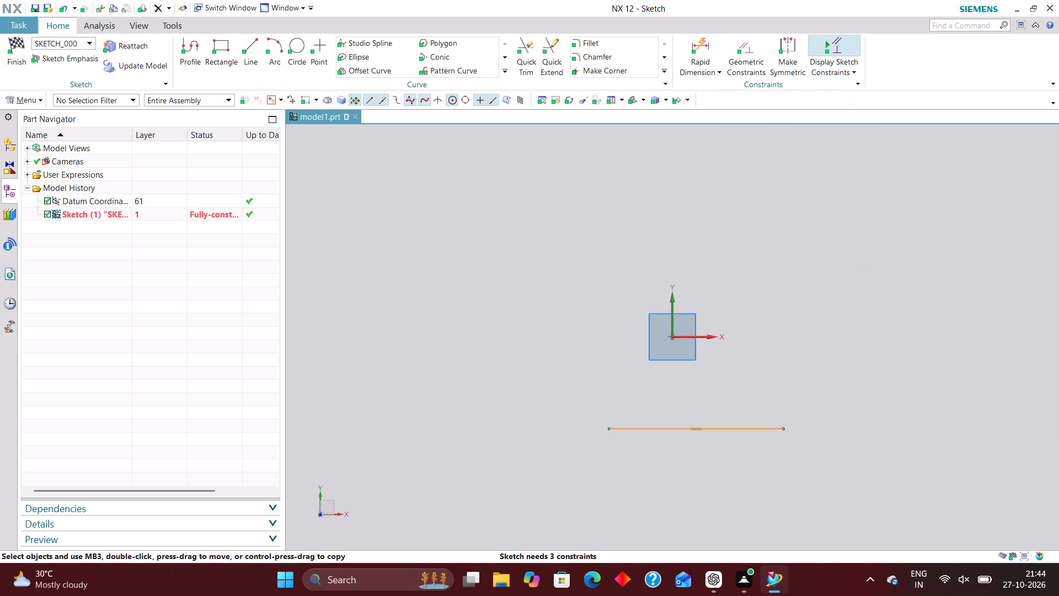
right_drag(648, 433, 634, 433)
Sketch a two-point rectangle about 158 mm wide around the origin.
click(214, 46)
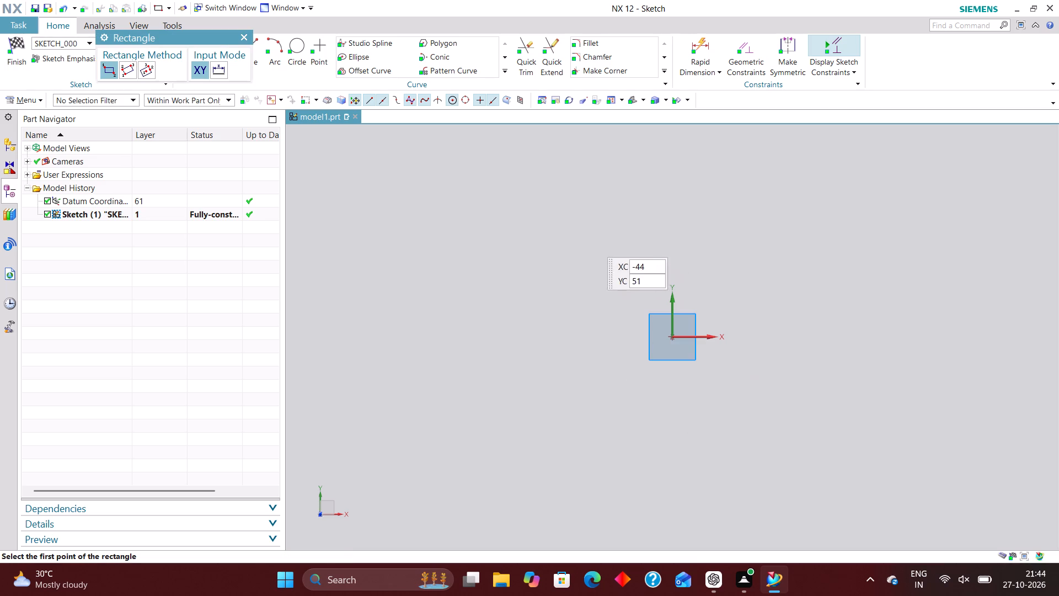
click(544, 240)
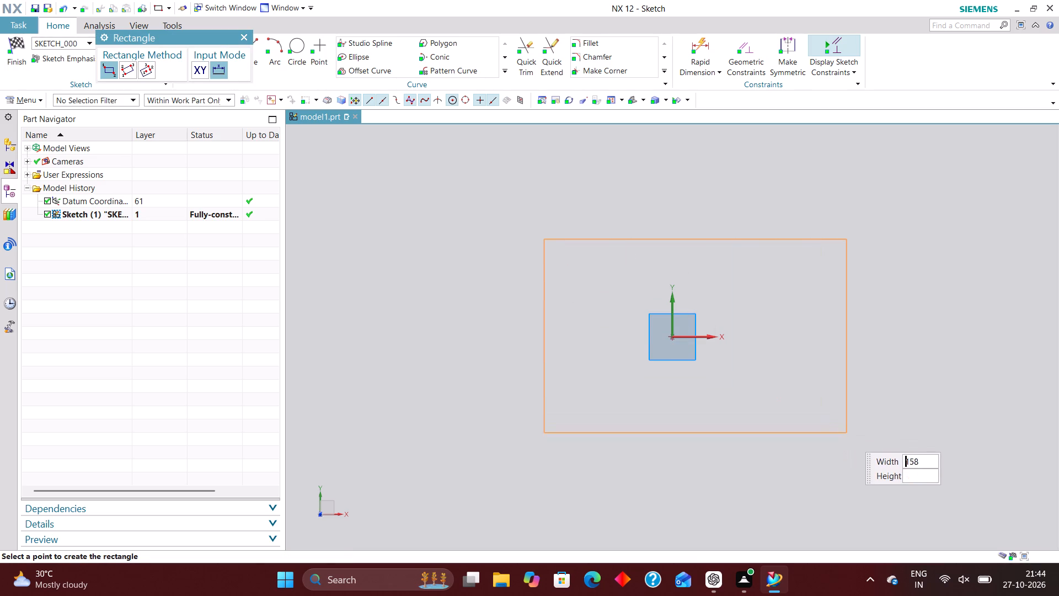
click(847, 438)
Centre the rectangle on the origin by constraining its top edge's midpoint to the Y axis and its right edge's midpoint to the X axis.
click(748, 50)
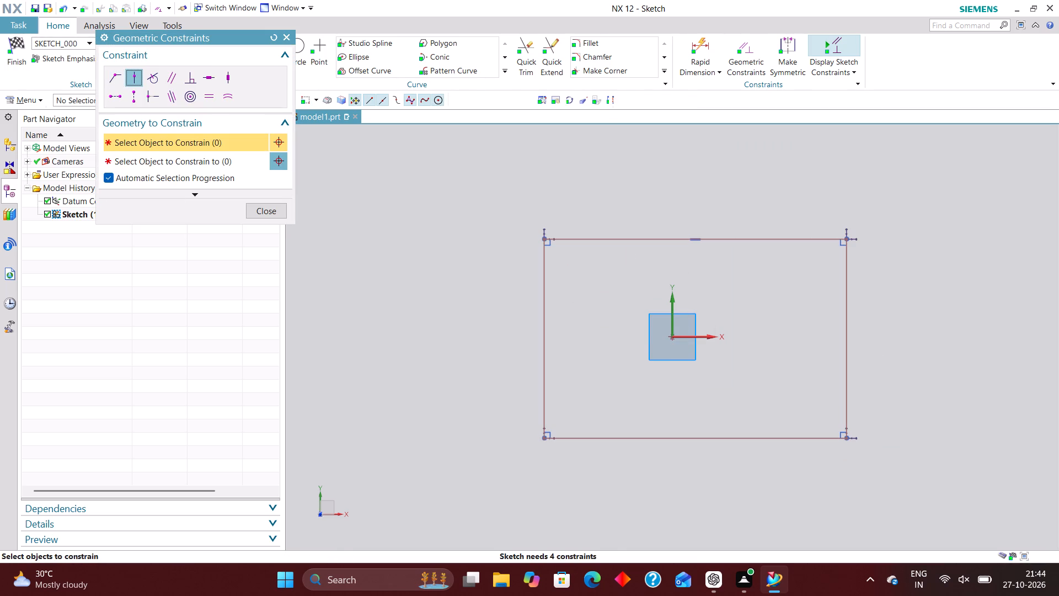
click(694, 237)
click(673, 297)
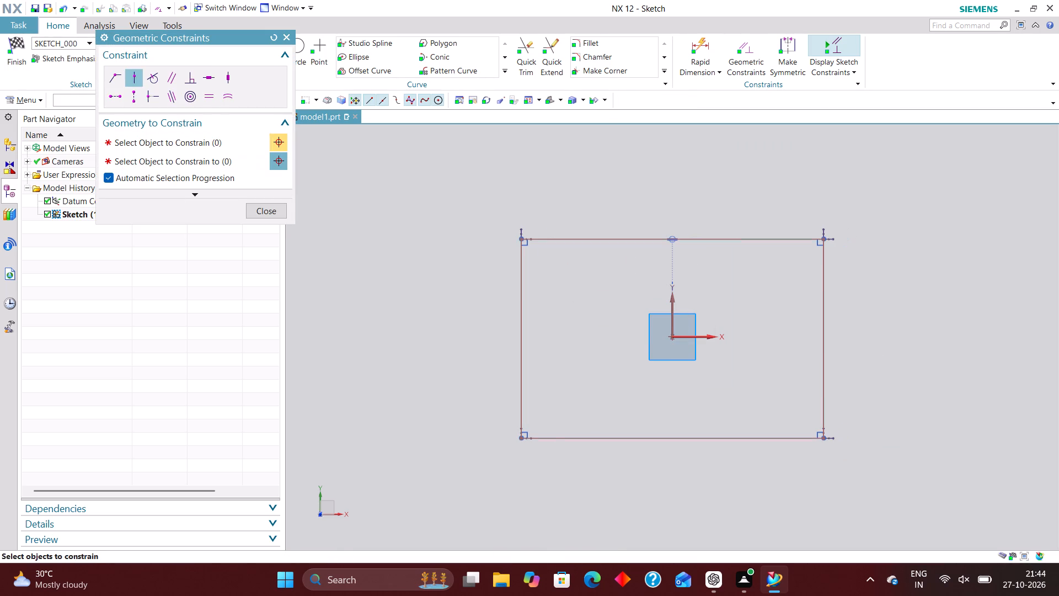
click(823, 337)
click(703, 337)
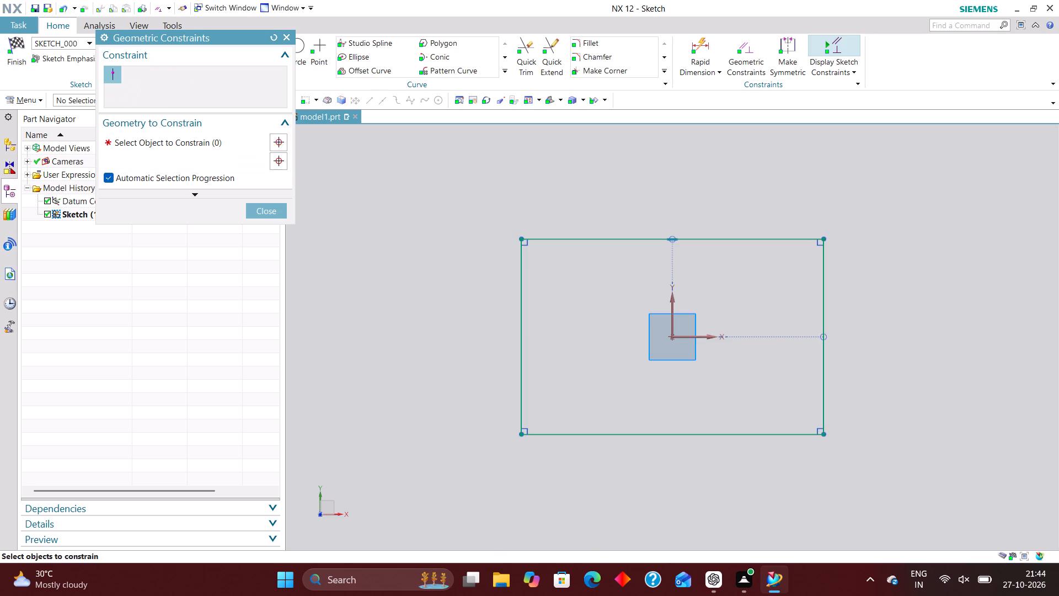
Dimension the rectangle's width above its top edge and set it to 158+16, giving 174 mm.
click(705, 46)
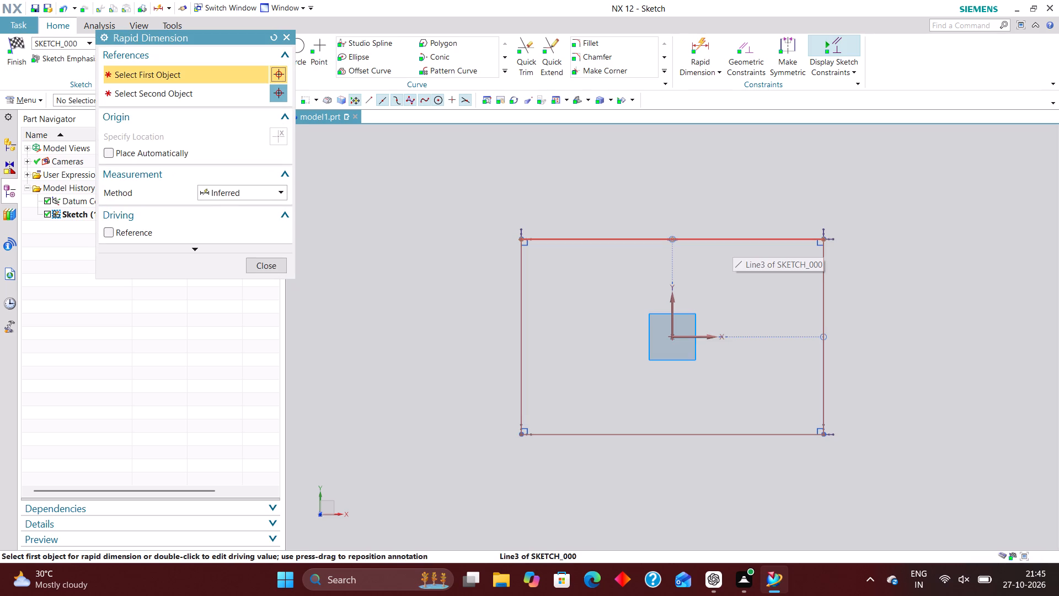
click(728, 238)
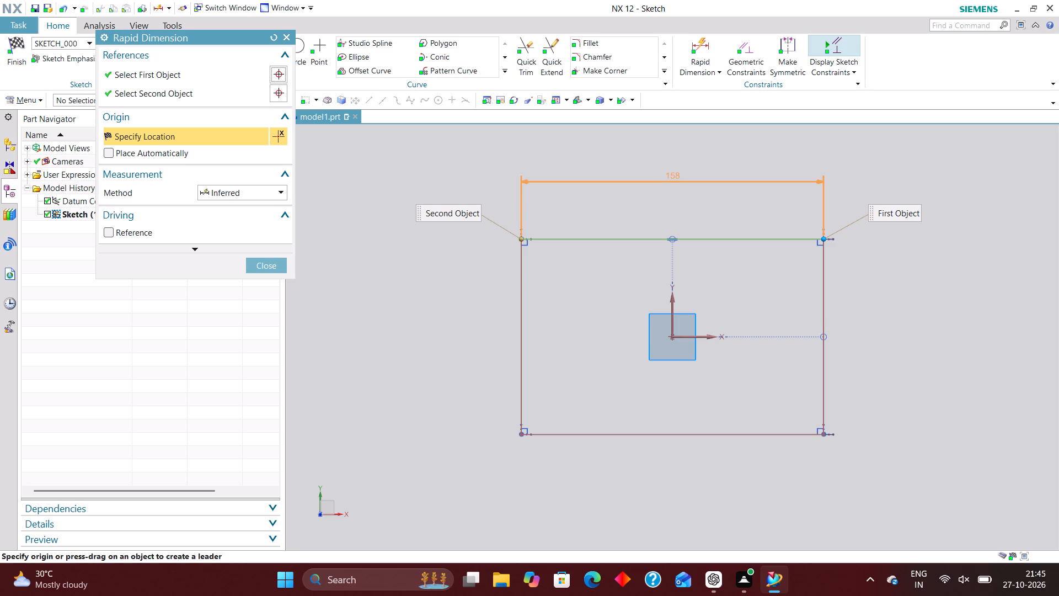
key(1)
click(704, 168)
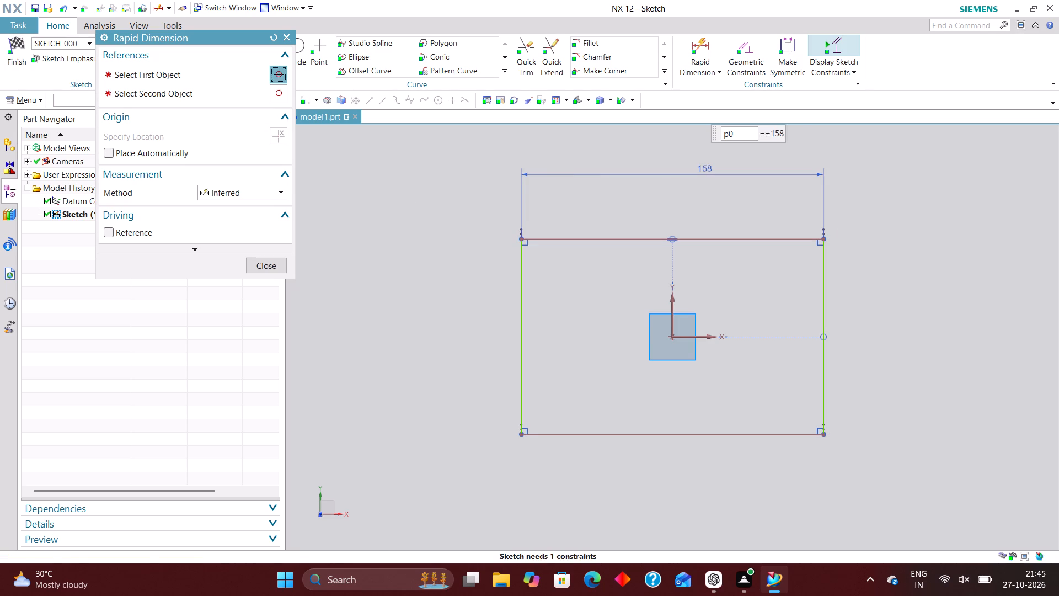
text(158)
text(+16)
key(Return)
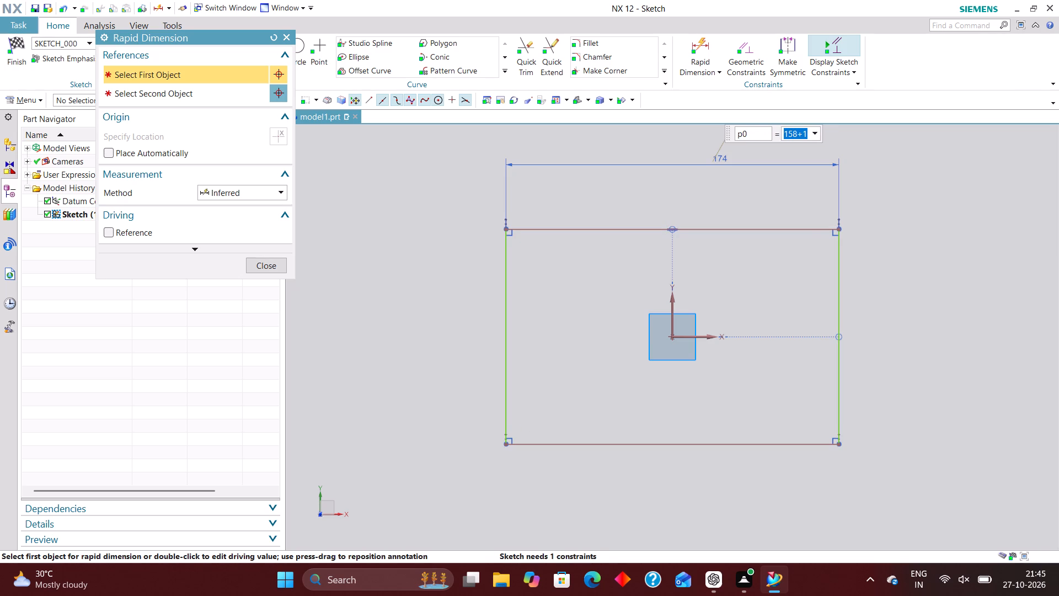
Dimension the rectangle's height beside its right edge and set it to 98 mm.
click(841, 376)
click(897, 339)
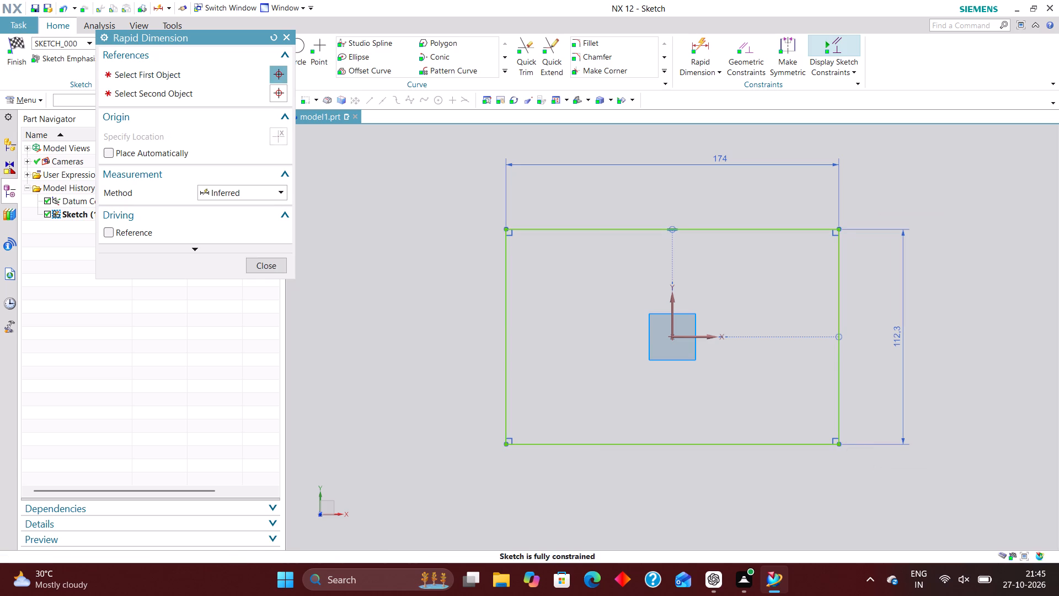
text(98)
key(Return)
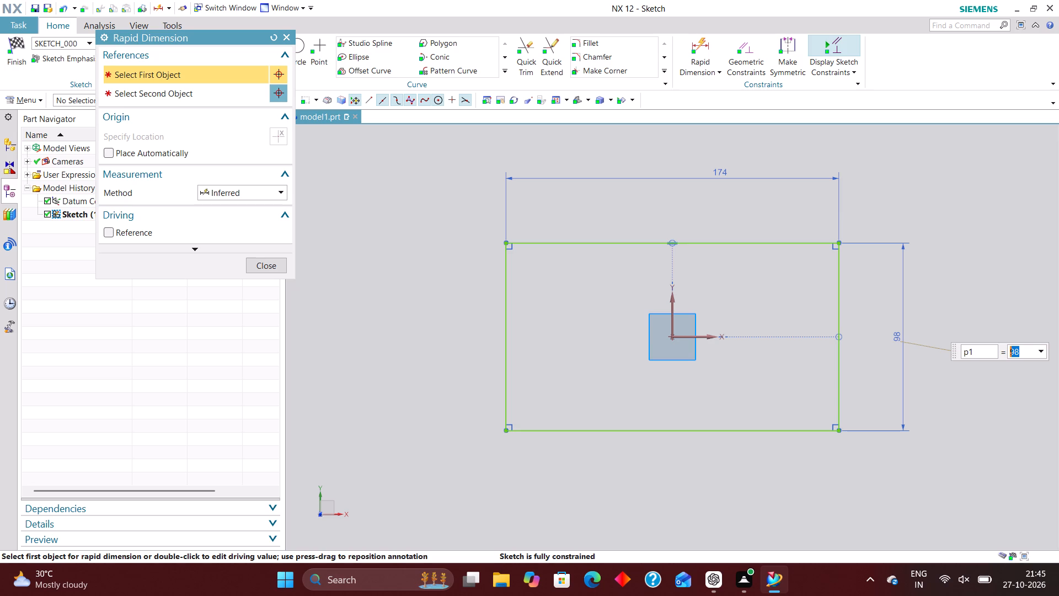
click(281, 267)
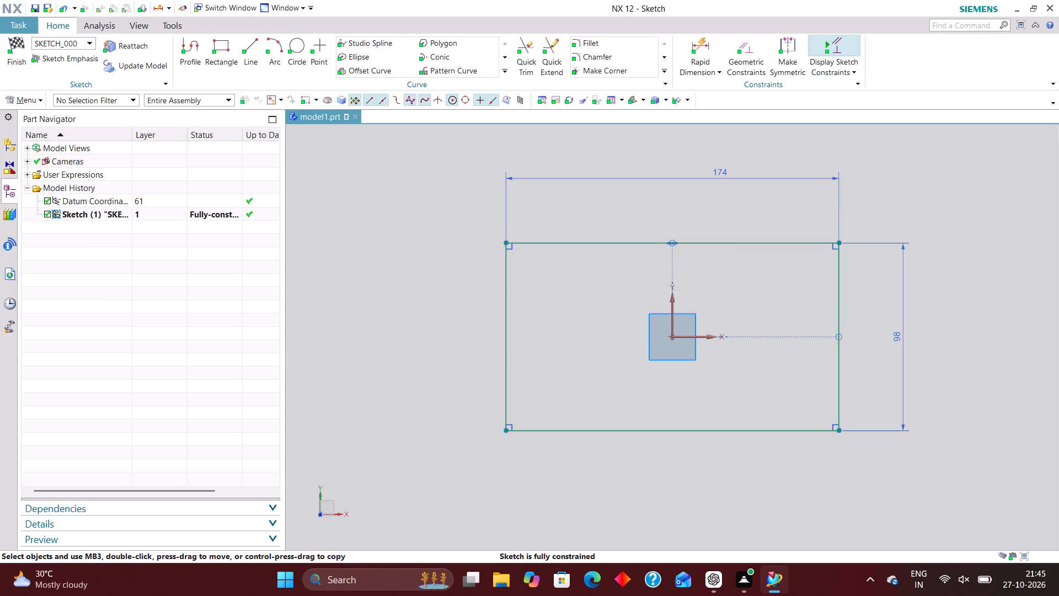
Set the rectangle's height dimension to 90 mm.
double_click(900, 339)
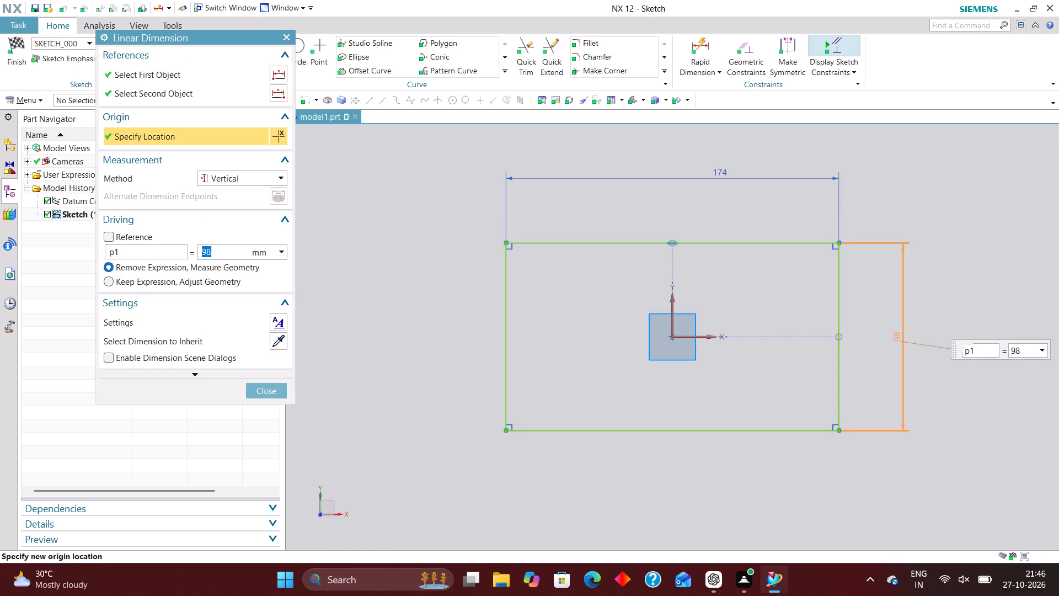
text(90)
key(Return)
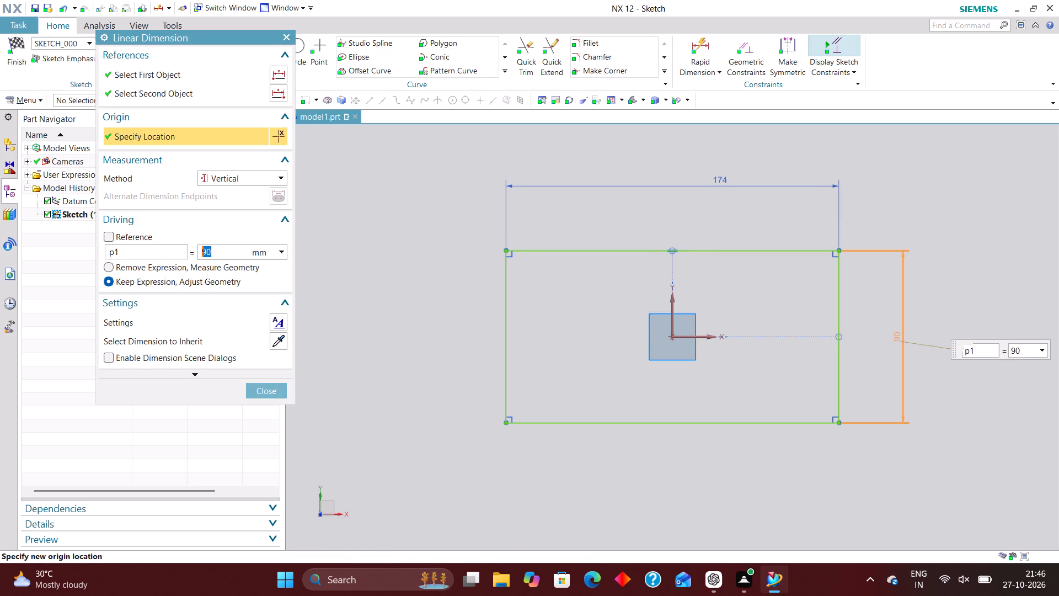
Finish the dimensioned base rectangle sketch and return to the modelling environment.
click(255, 387)
click(11, 44)
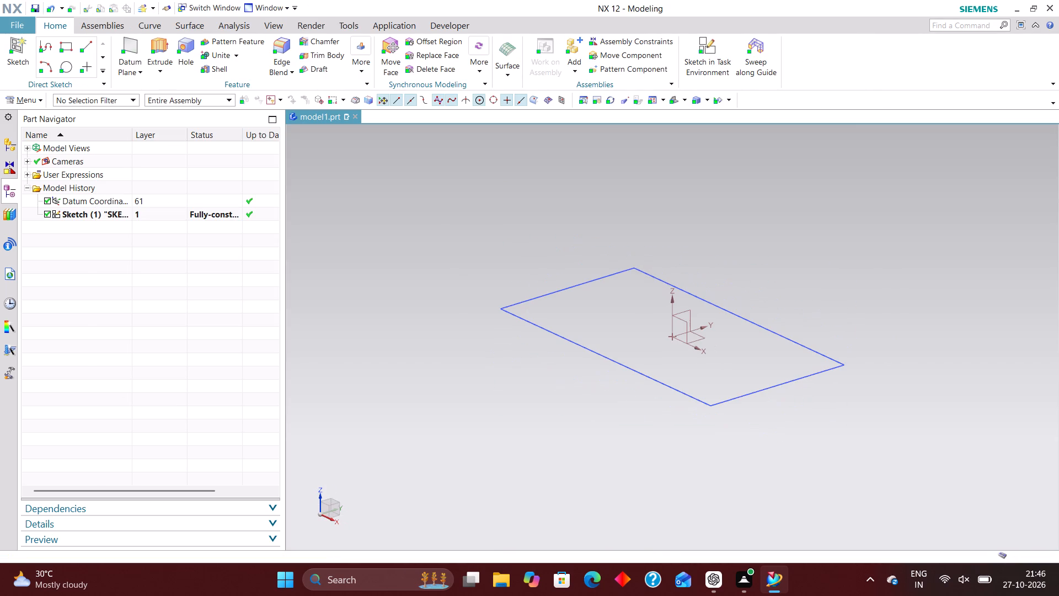
Extrude the base rectangle sketch upward from 0 to 16 mm as a new solid base plate.
right_drag(624, 368, 744, 373)
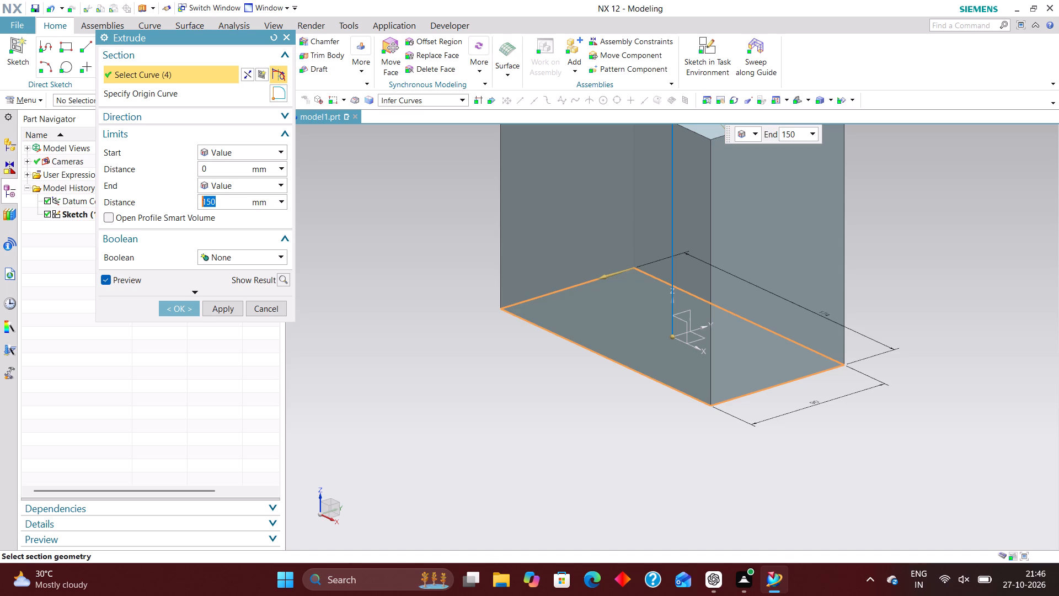
text(16)
key(Return)
click(178, 311)
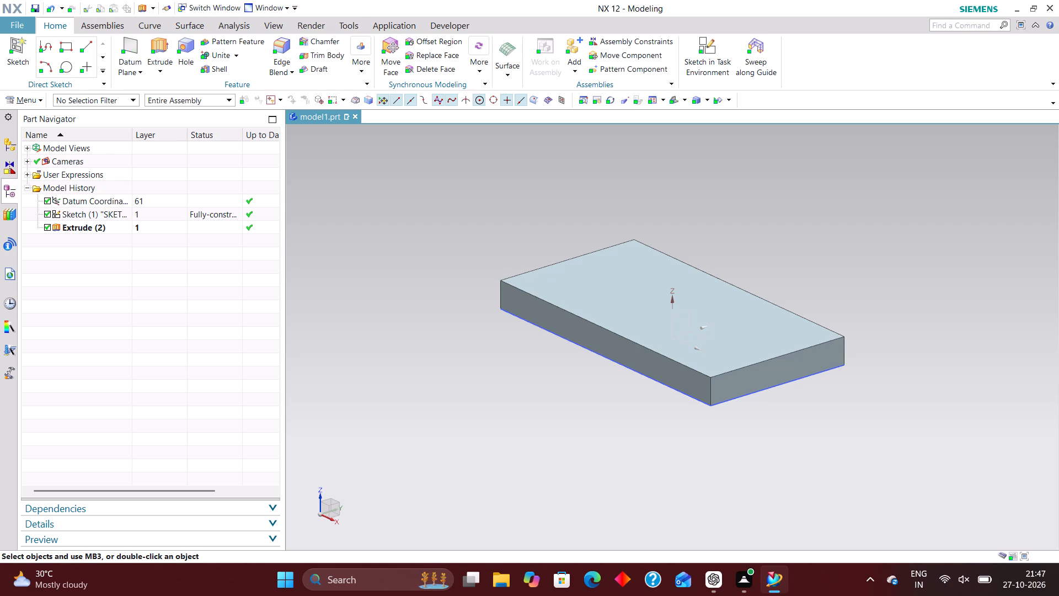
Create a new sketch in the task environment on the datum YZ plane through the middle of the base plate.
click(710, 42)
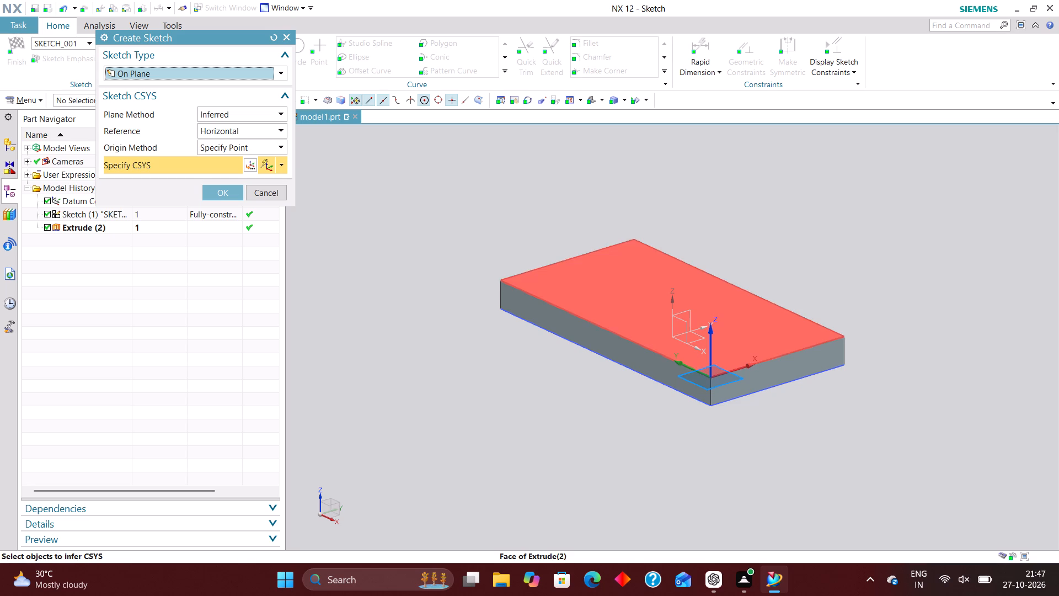
click(683, 312)
click(222, 191)
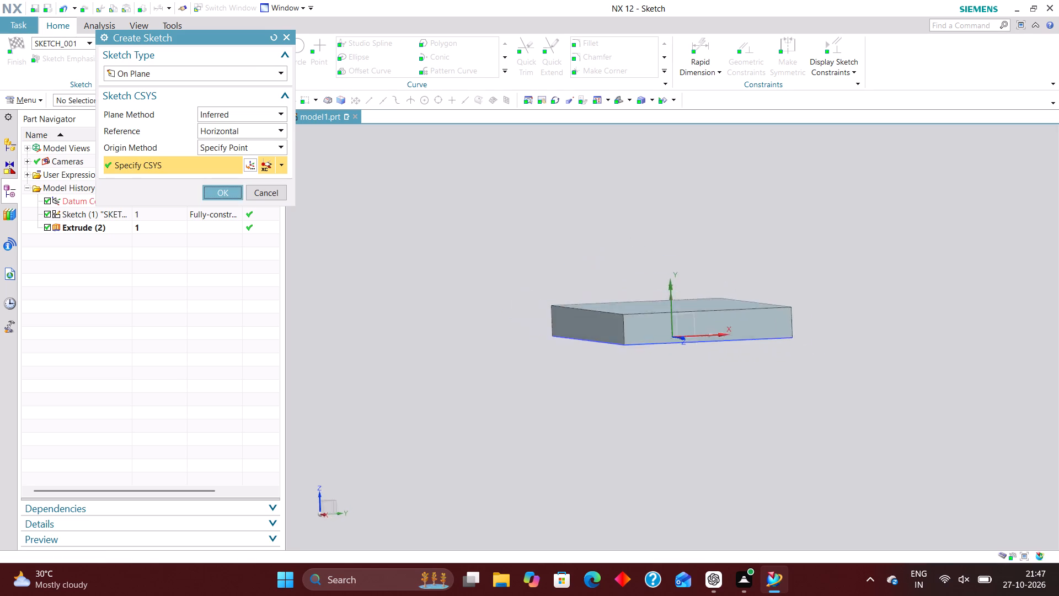
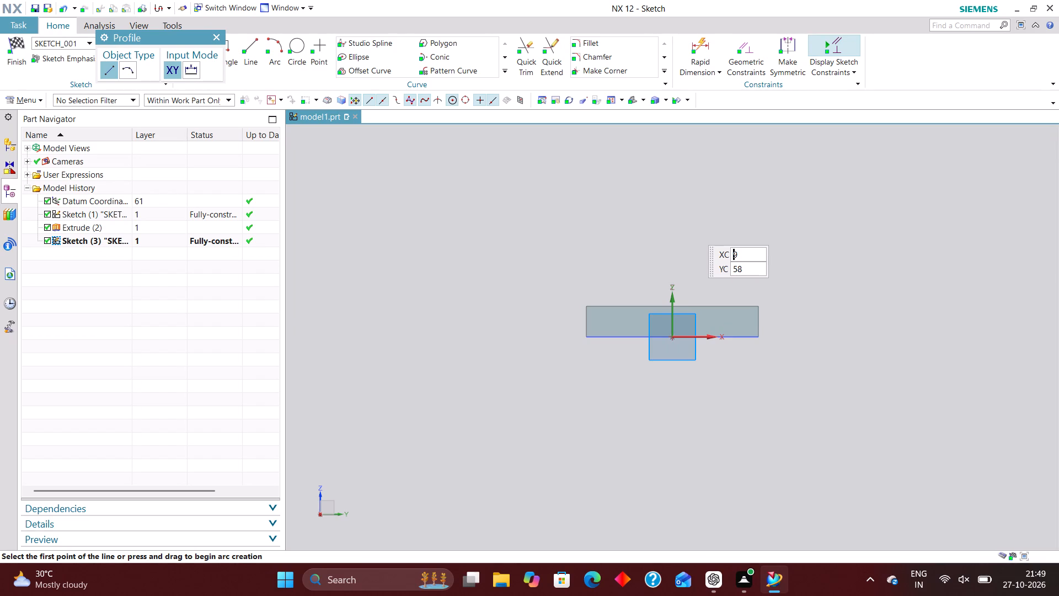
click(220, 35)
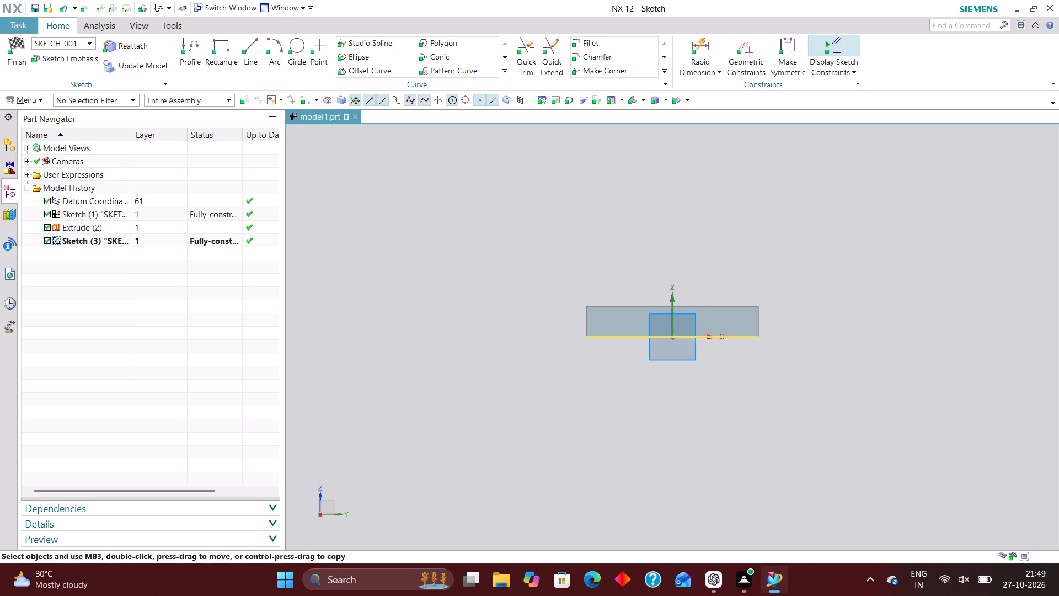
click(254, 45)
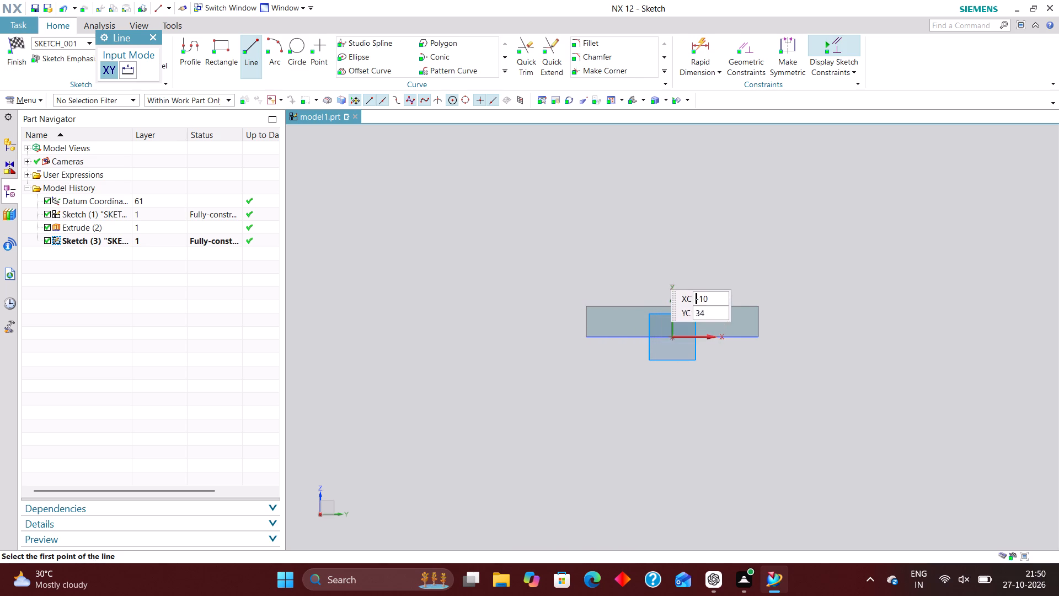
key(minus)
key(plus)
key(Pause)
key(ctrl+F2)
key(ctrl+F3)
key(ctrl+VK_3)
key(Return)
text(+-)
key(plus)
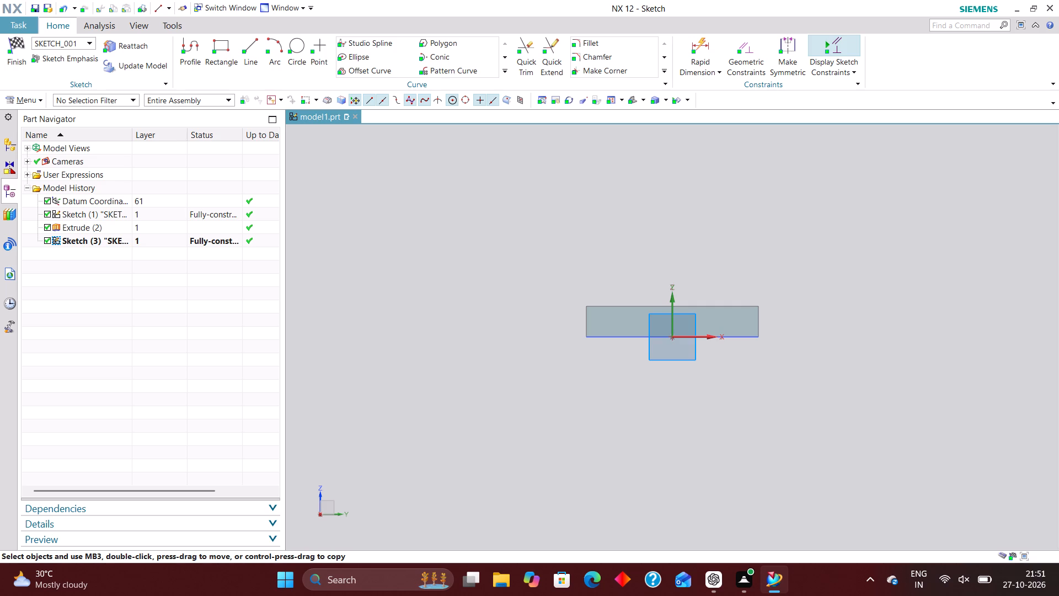
Sketch a vertical line above the base plate near the vertical axis, from about XC 1, YC 71 down to about YC 20.
scroll(683, 292, up, 16)
scroll(678, 285, down, 11)
scroll(698, 302, up, 5)
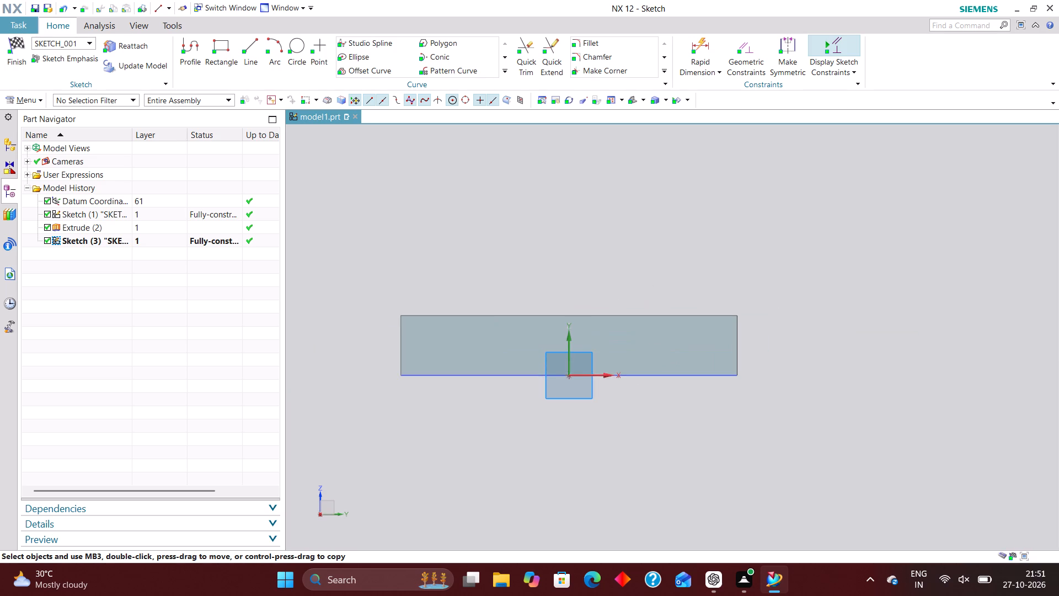
scroll(645, 304, down, 2)
scroll(633, 295, up, 1)
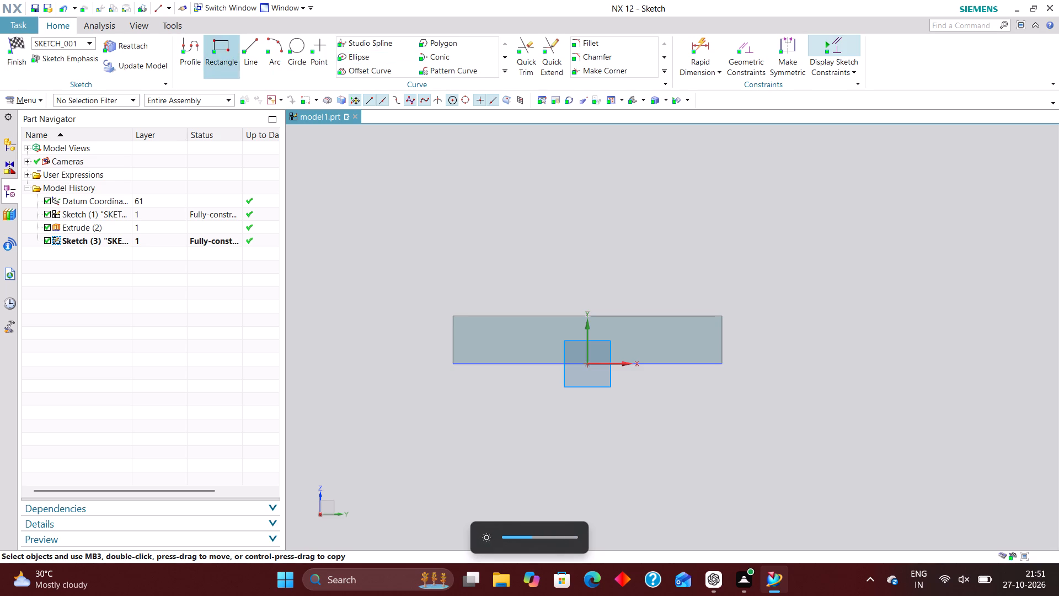
click(252, 46)
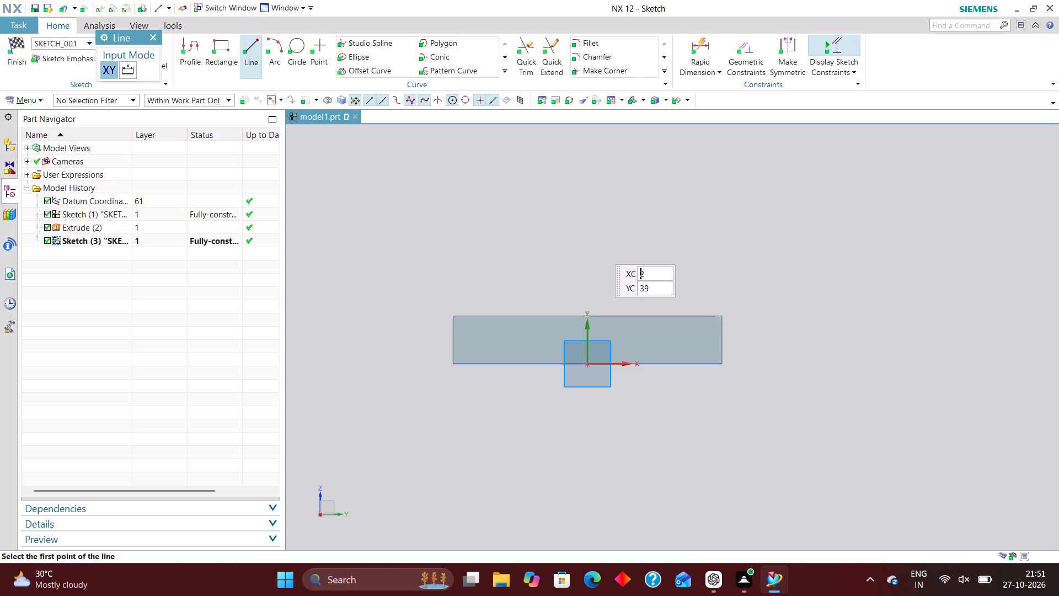
click(590, 150)
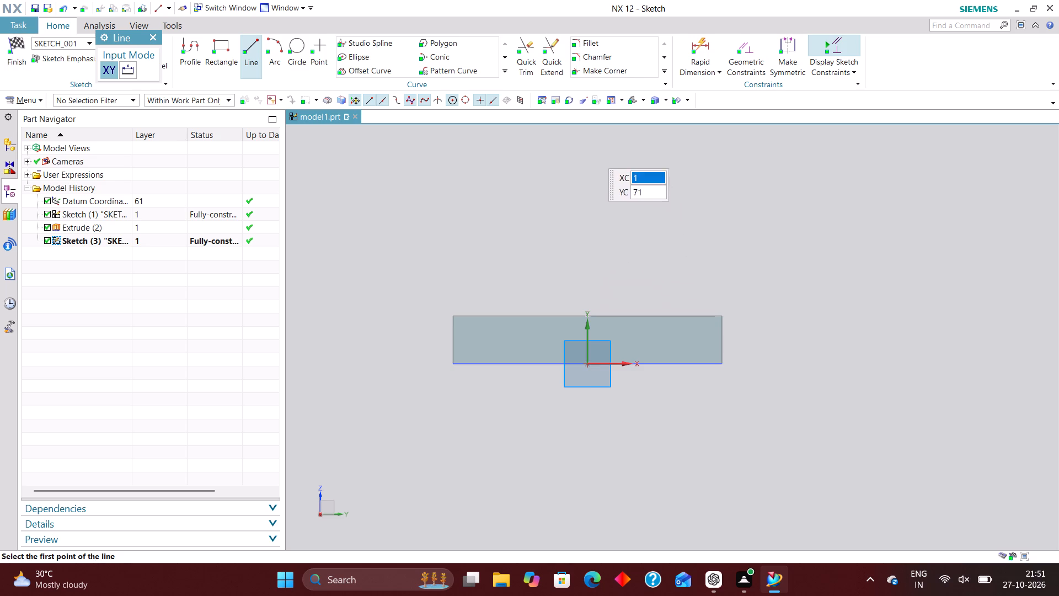
click(592, 304)
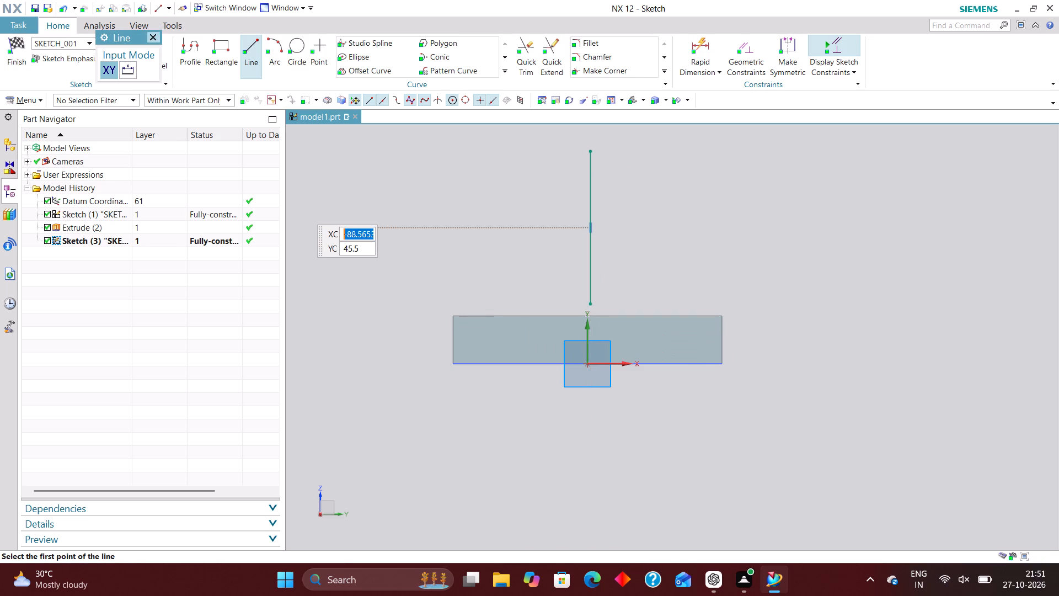
click(157, 36)
Constrain the vertical line collinear with the sketch's vertical axis.
click(750, 47)
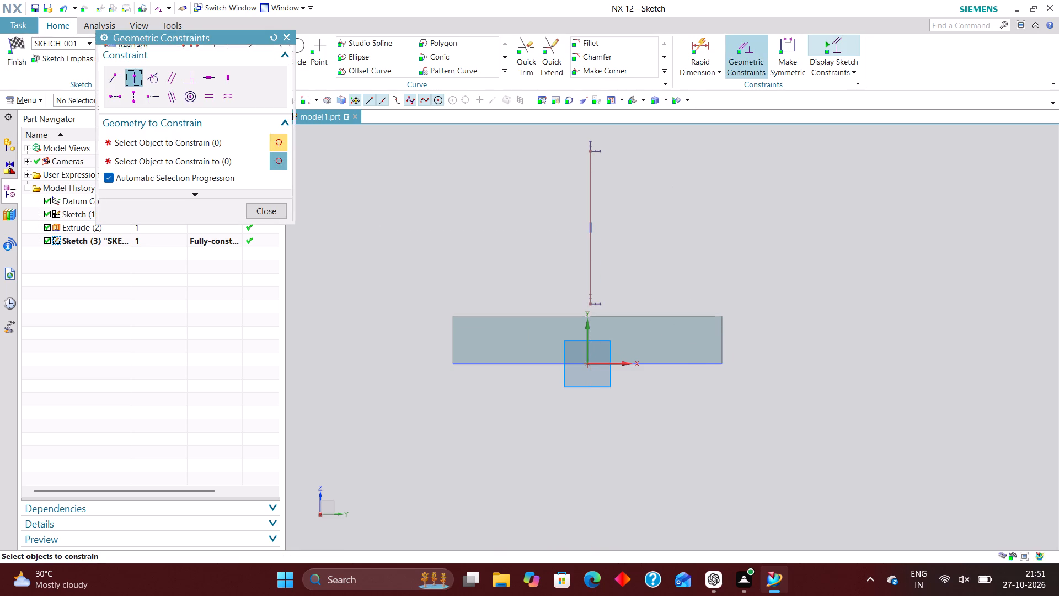
click(591, 225)
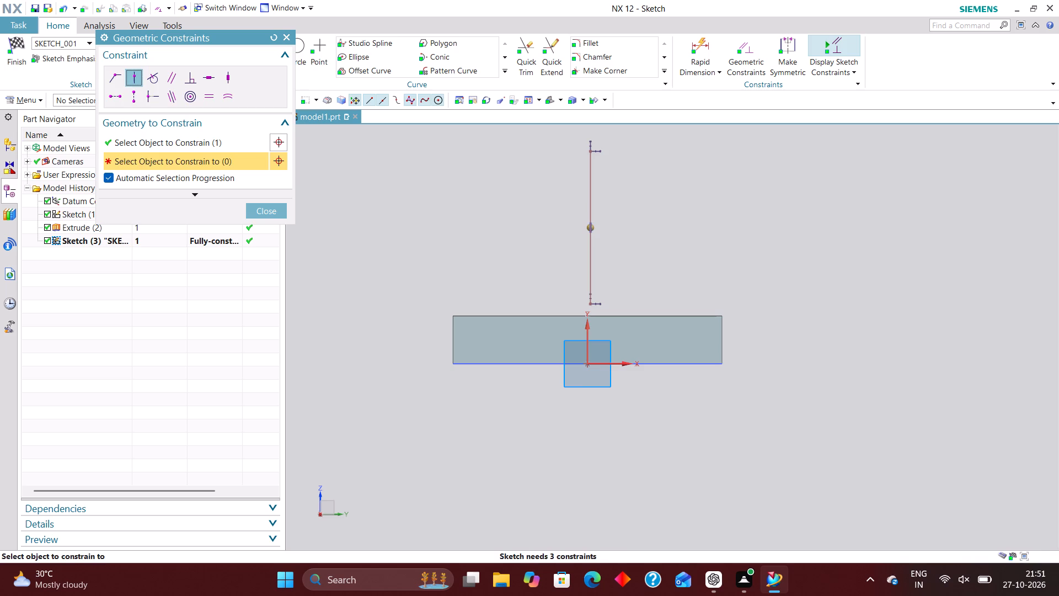
click(589, 341)
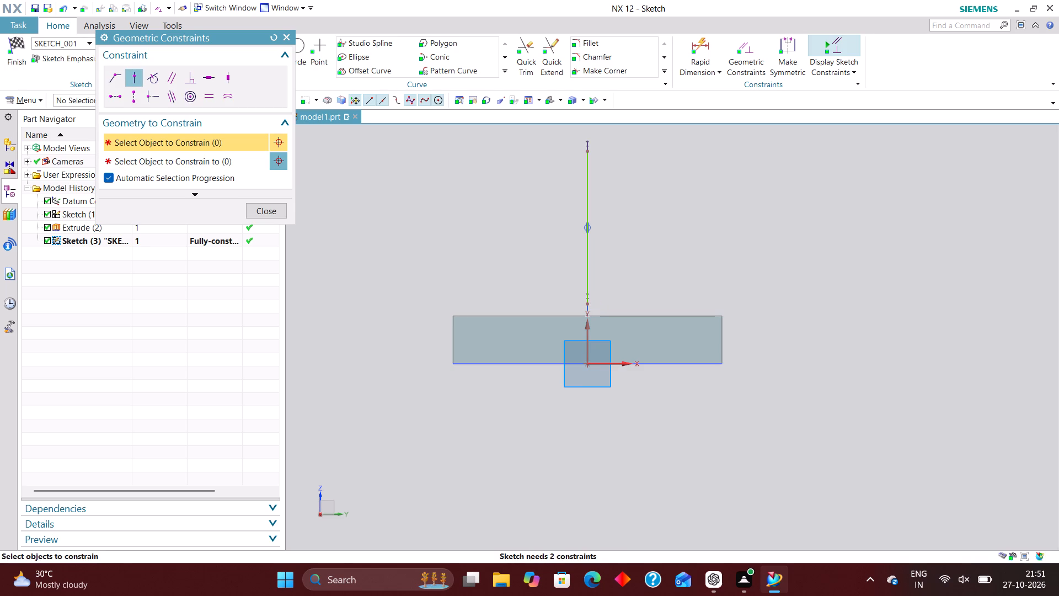
click(278, 217)
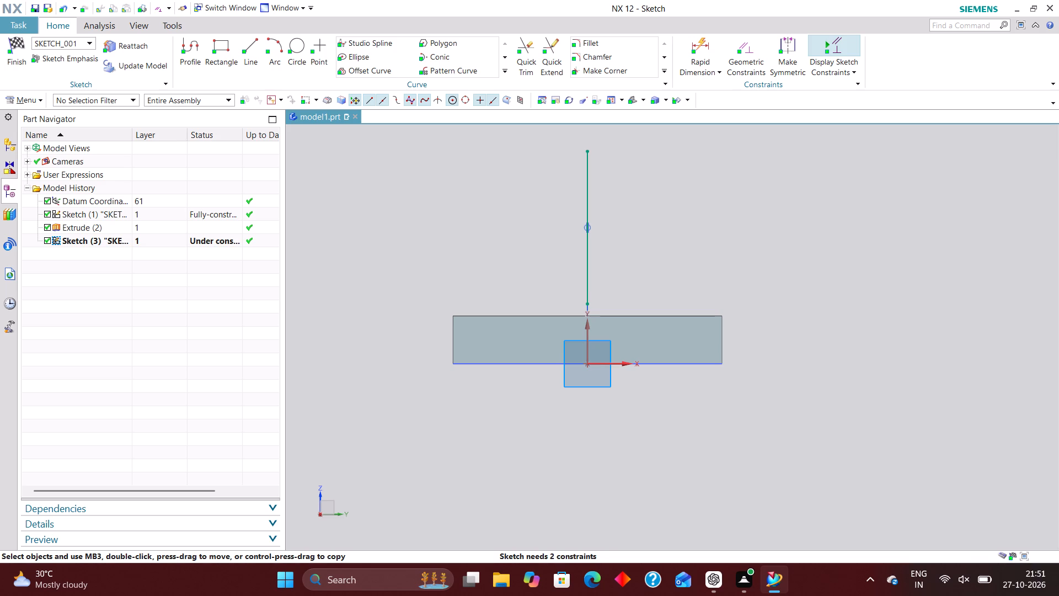
From the vertical line's upper end, sketch a horizontal line about 20 mm to the left, then a vertical line about 11 mm down.
scroll(526, 356, down, 2)
scroll(537, 239, up, 2)
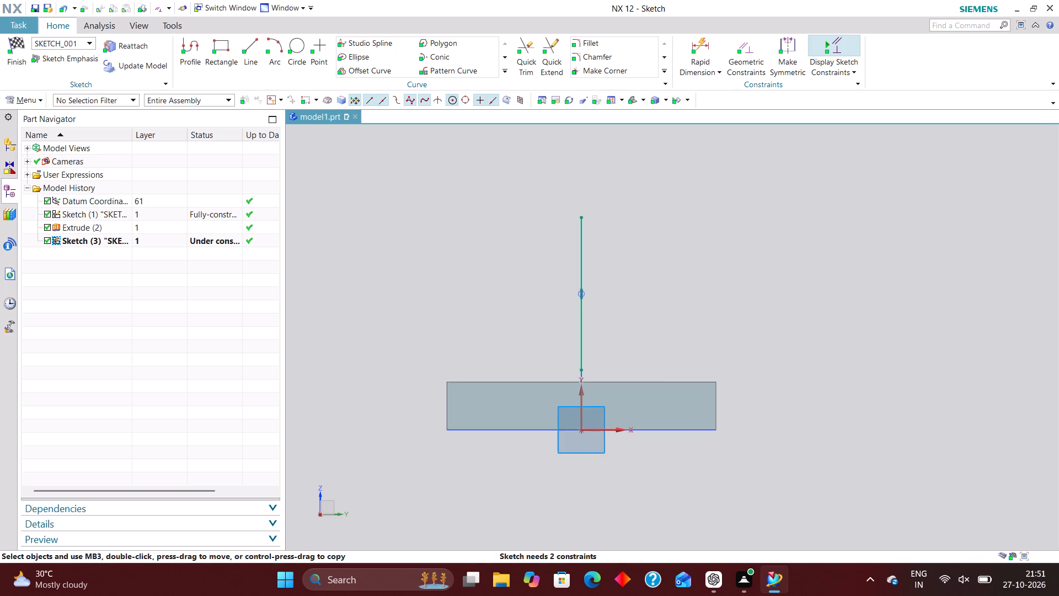
click(253, 42)
click(582, 216)
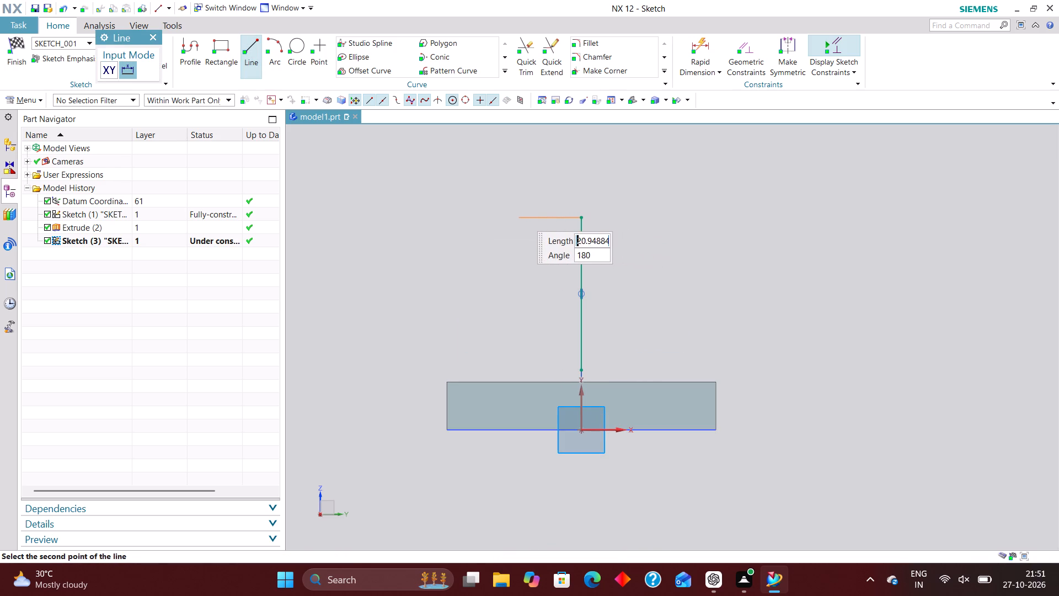
click(522, 212)
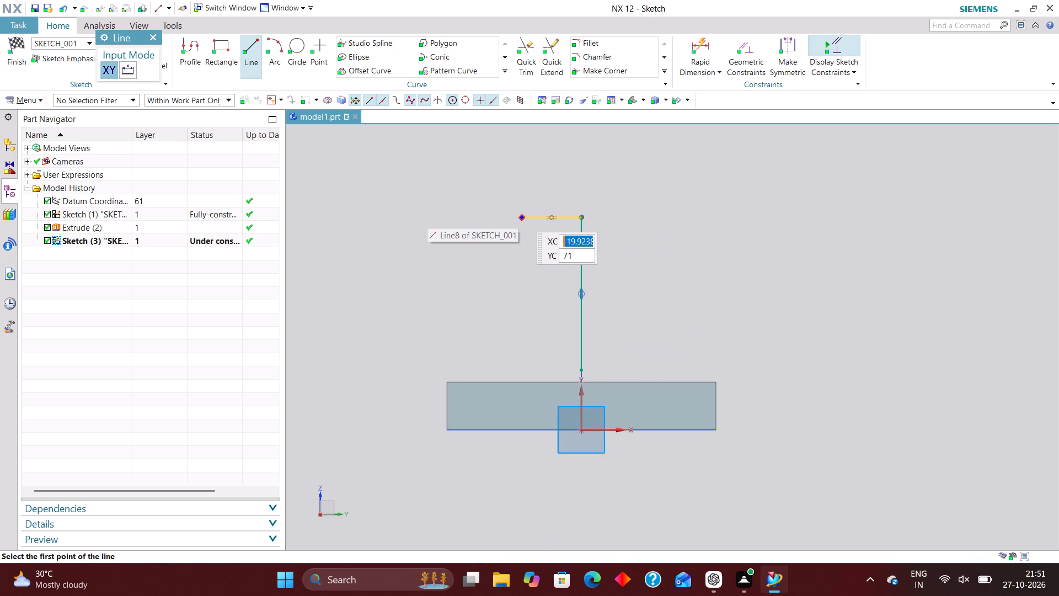
click(518, 214)
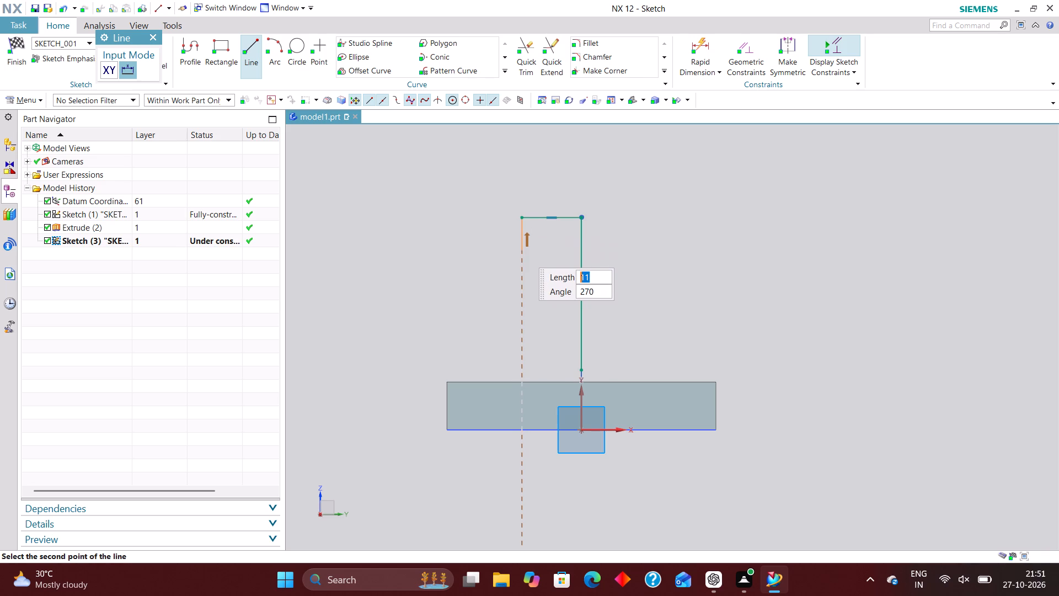
click(521, 249)
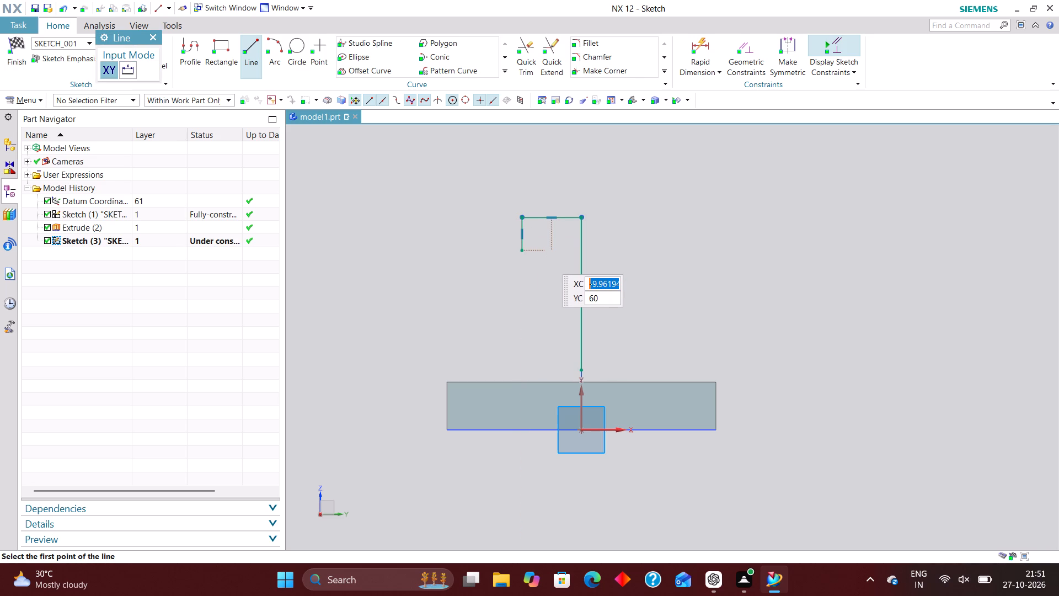
Sketch a separate vertical line below the short one down into the base plate, then a horizontal line from its lower end past the vertical axis.
click(524, 267)
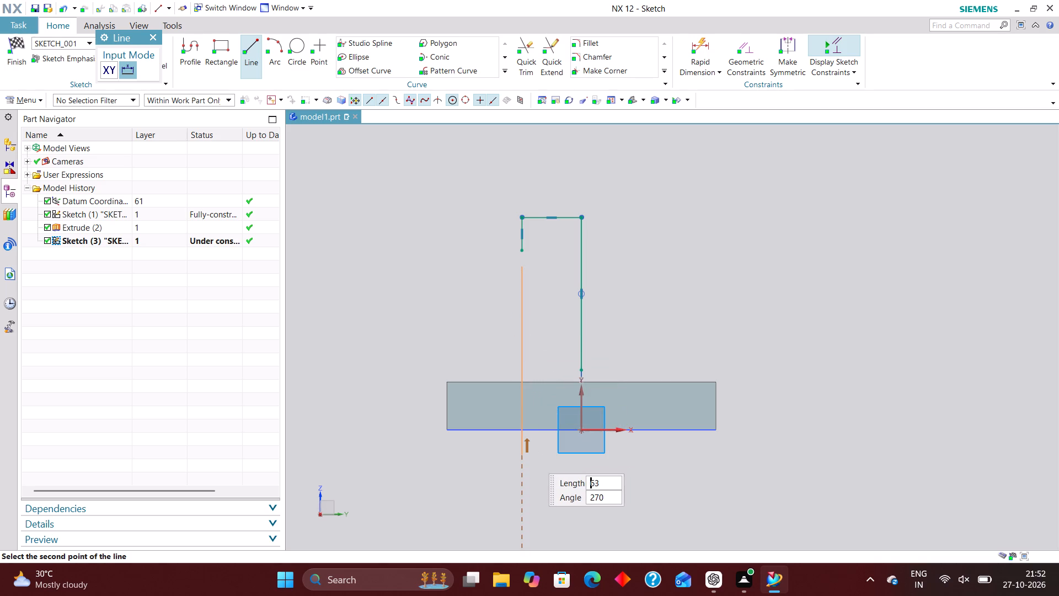
scroll(524, 421, up, 8)
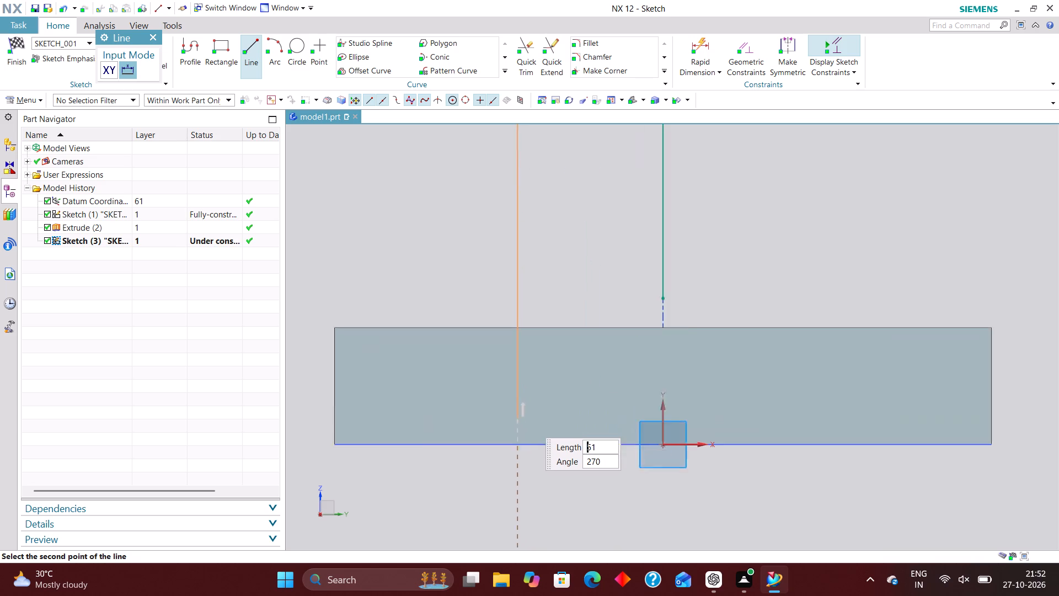
click(522, 442)
click(507, 445)
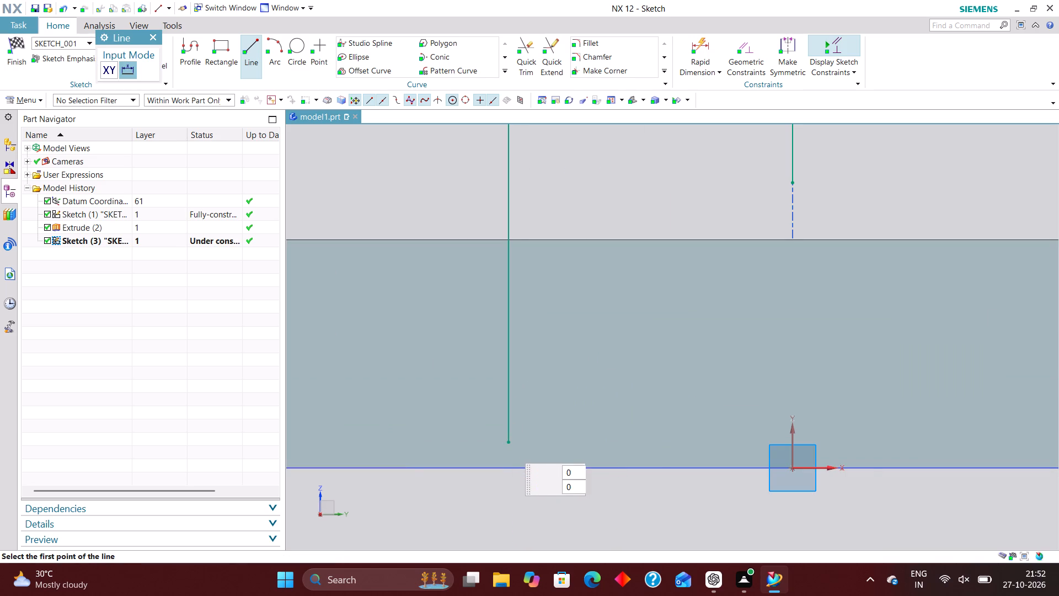
click(891, 439)
Extend the line on the vertical axis down to the bottom horizontal line with Quick Extend.
scroll(648, 392, down, 5)
scroll(734, 313, up, 2)
click(553, 58)
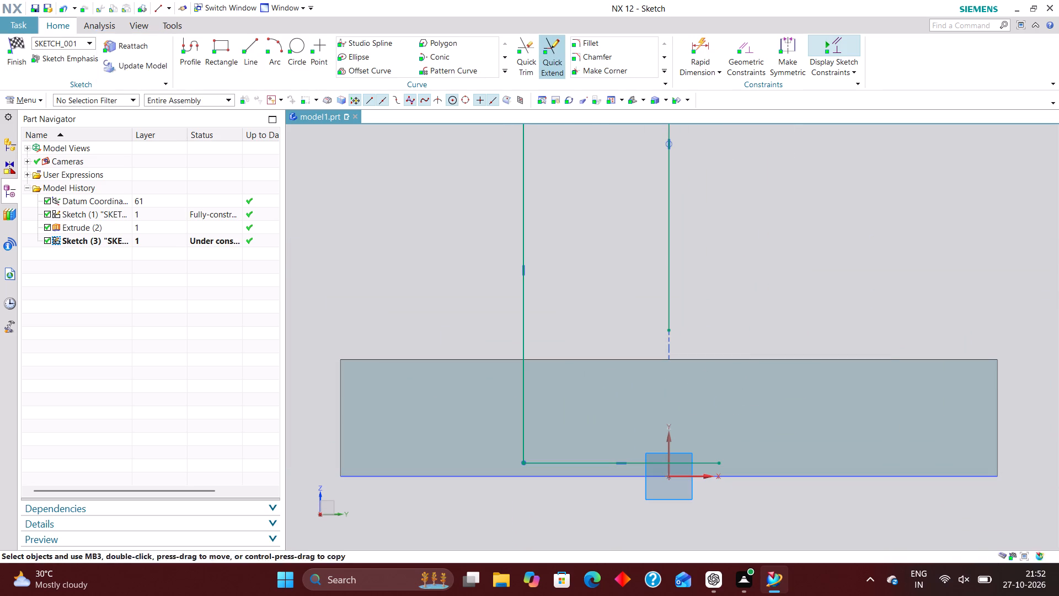
click(670, 315)
scroll(672, 454, down, 4)
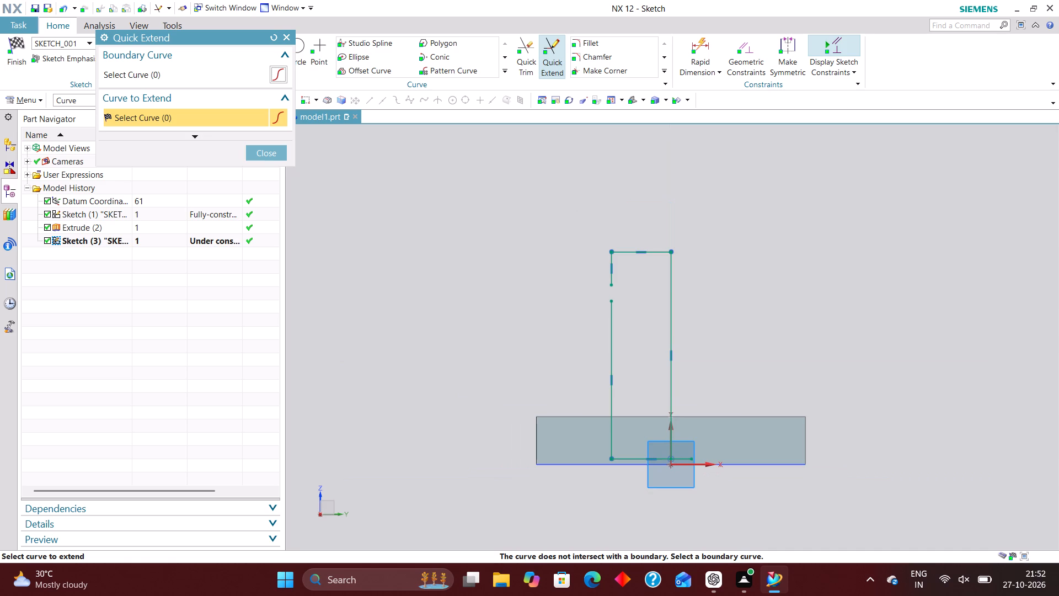
scroll(629, 265, up, 2)
click(277, 155)
Trim the bottom horizontal line's overhang beyond the line on the vertical axis with Quick Trim.
click(522, 59)
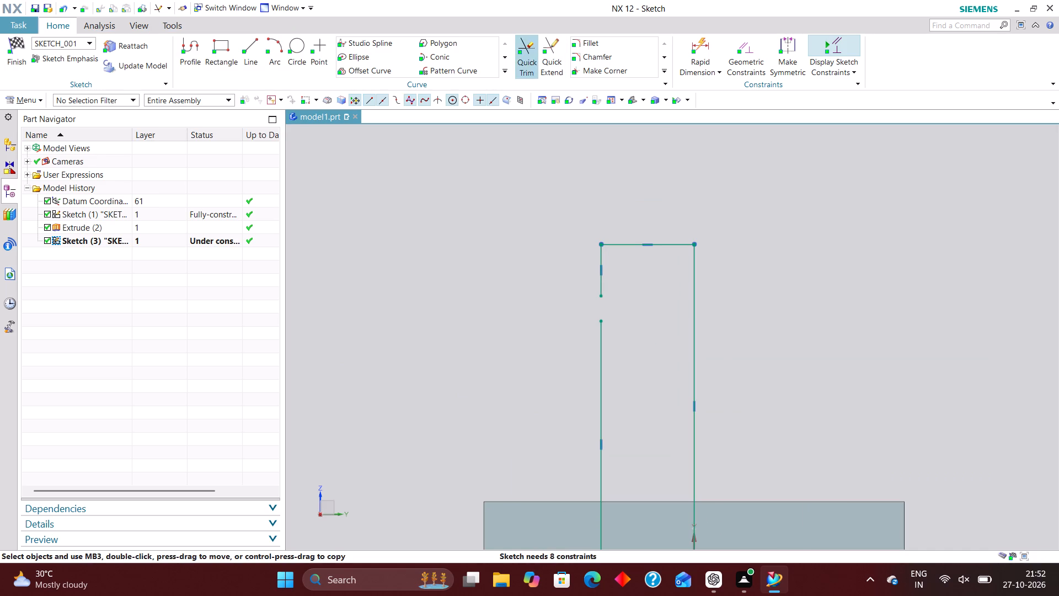
scroll(589, 252, down, 4)
scroll(627, 403, up, 6)
click(631, 318)
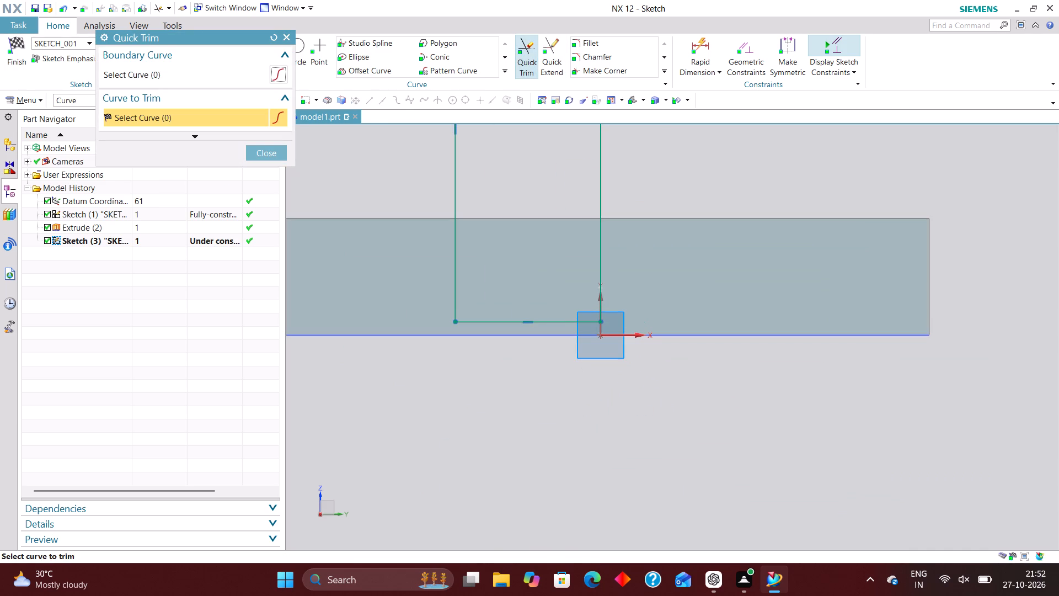
Constrain the bottom horizontal line collinear with the sketch's horizontal axis.
click(738, 58)
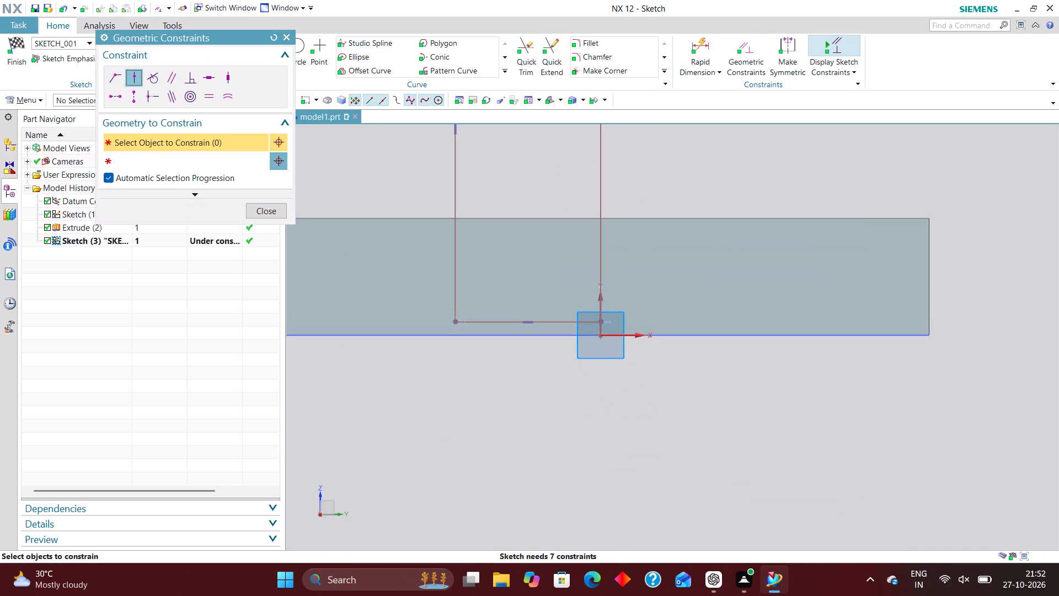
click(529, 321)
click(637, 335)
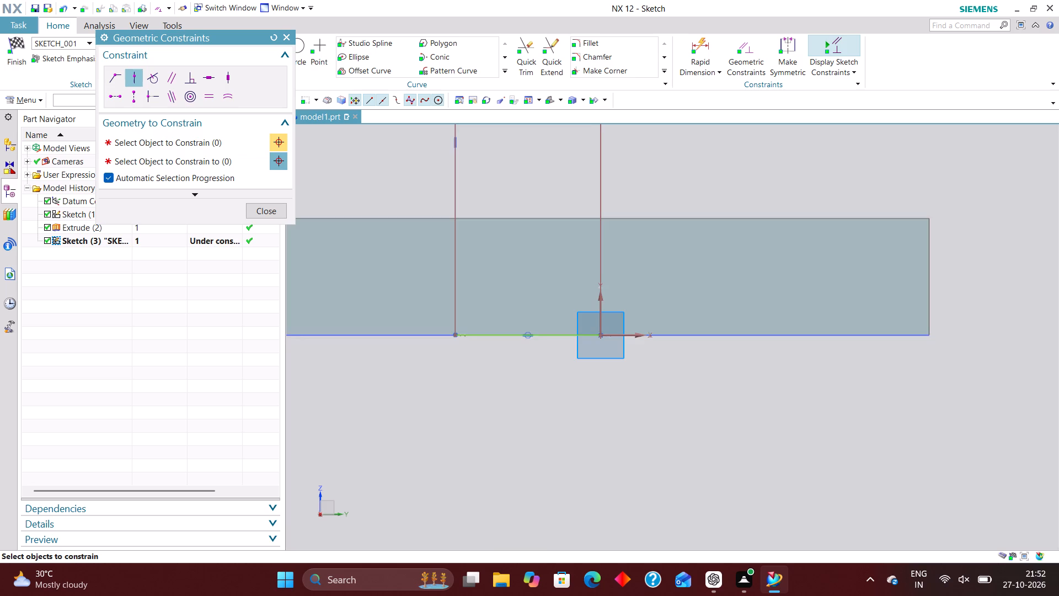
Constrain the extended centre line collinear with the sketch's vertical axis.
scroll(593, 390, down, 3)
scroll(602, 281, up, 1)
click(596, 219)
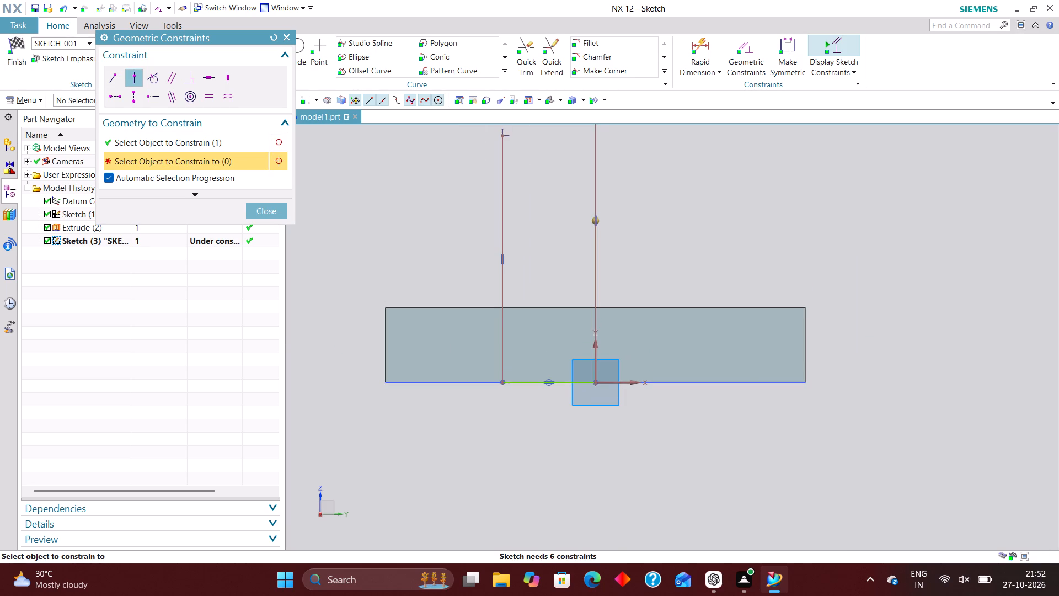
click(594, 358)
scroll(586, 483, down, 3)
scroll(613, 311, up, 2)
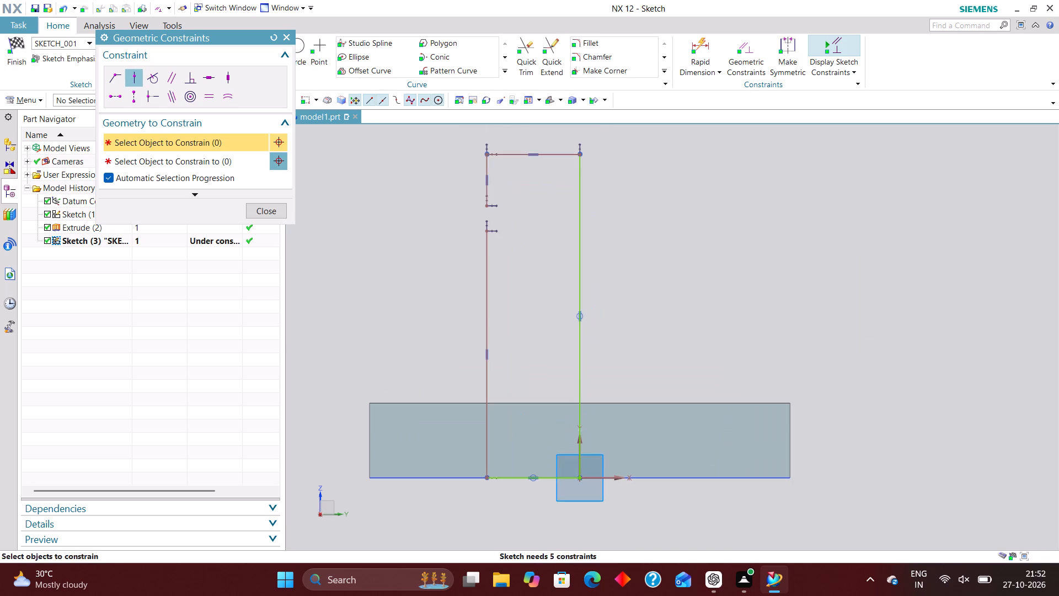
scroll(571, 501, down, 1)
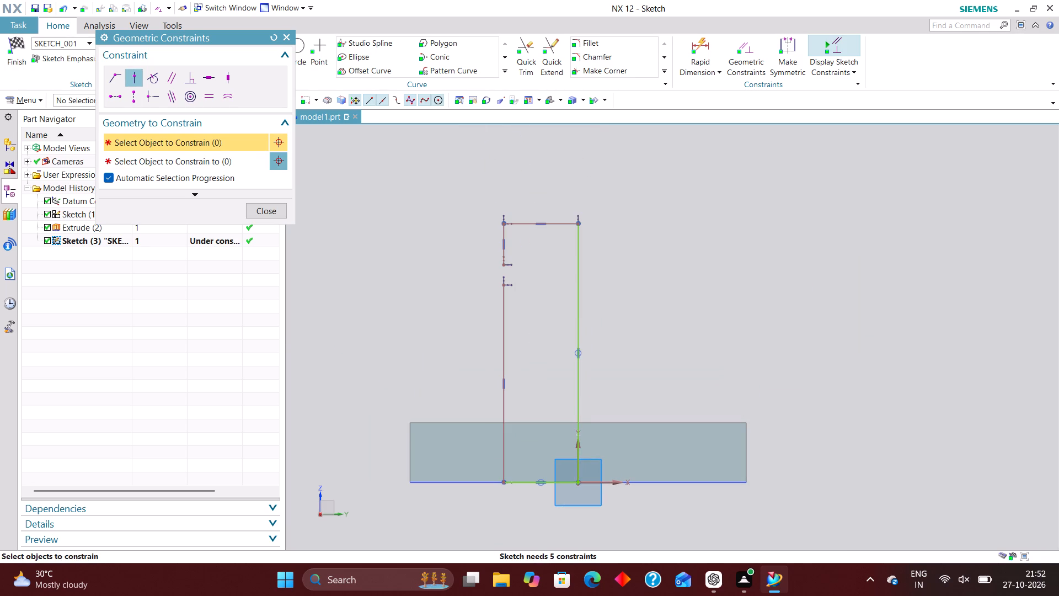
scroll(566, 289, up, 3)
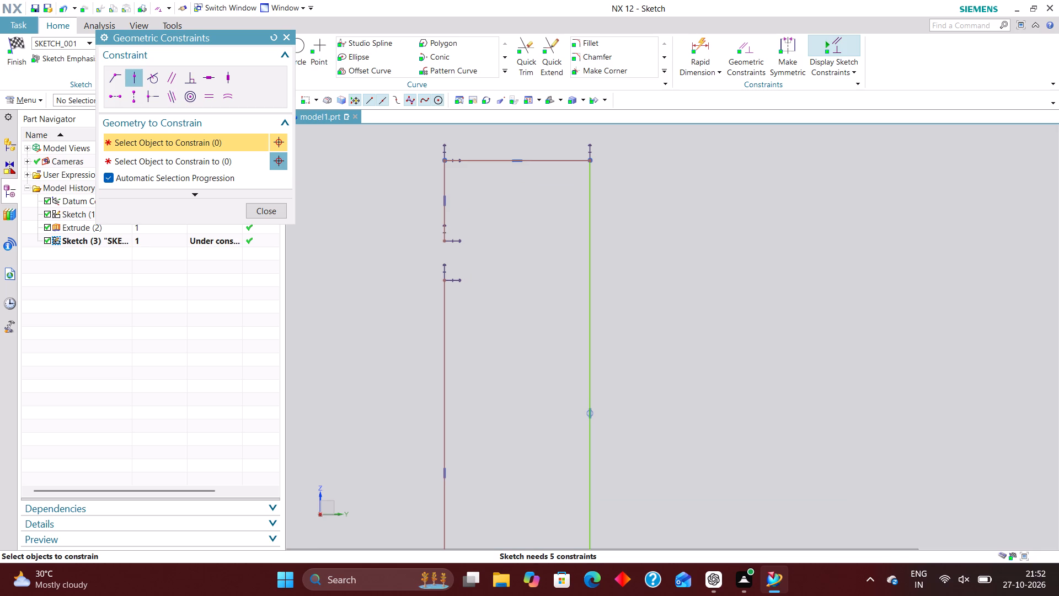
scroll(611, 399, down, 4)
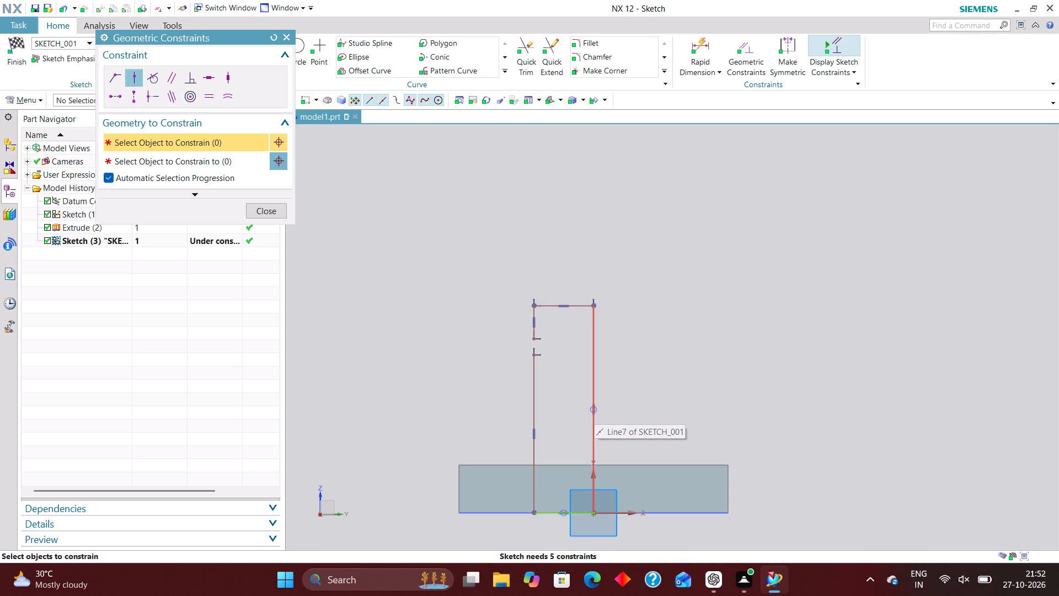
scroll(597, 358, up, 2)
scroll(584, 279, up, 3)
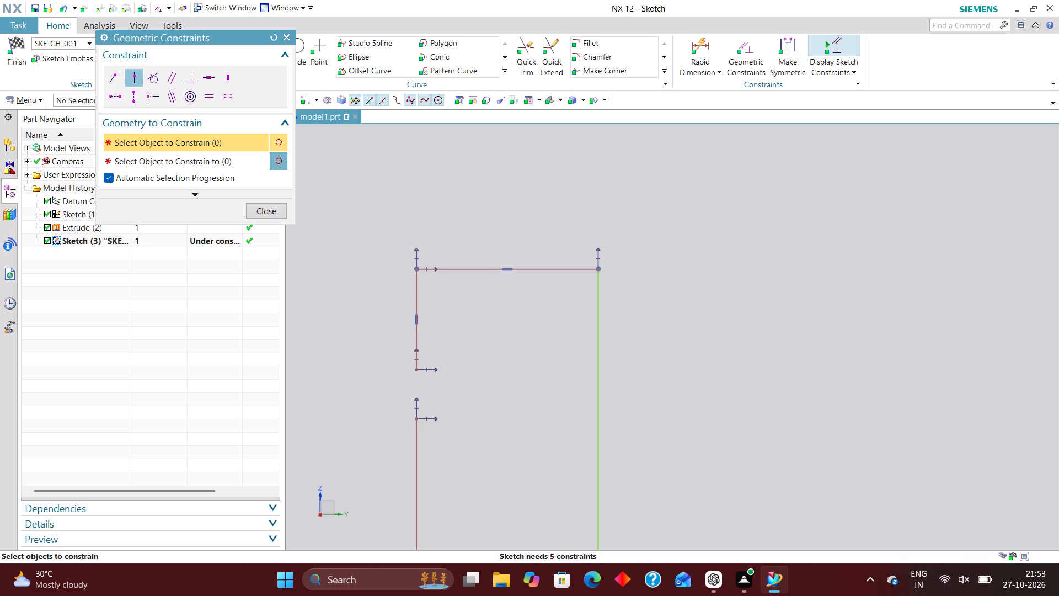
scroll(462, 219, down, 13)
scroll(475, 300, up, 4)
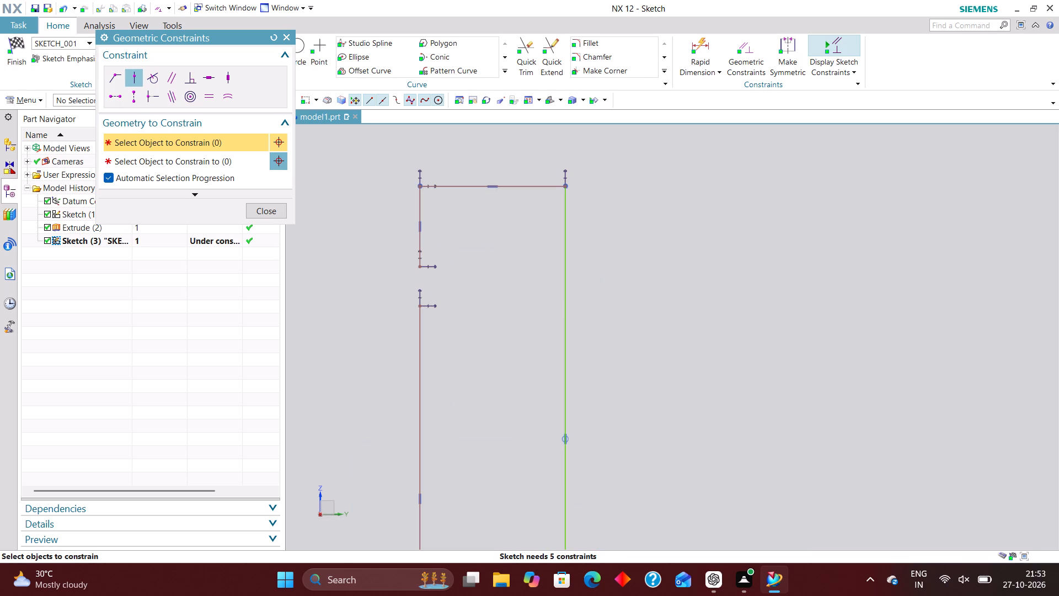
Draw a vertical line inside the half-profile, about 13.5 mm from the line on the vertical axis.
click(271, 207)
click(254, 39)
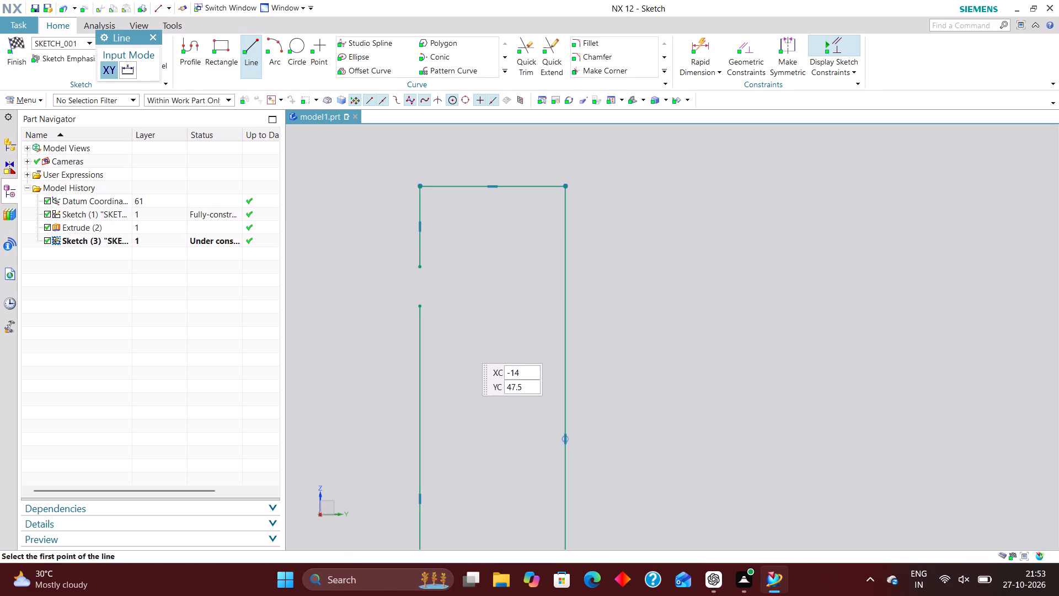
click(466, 275)
click(469, 466)
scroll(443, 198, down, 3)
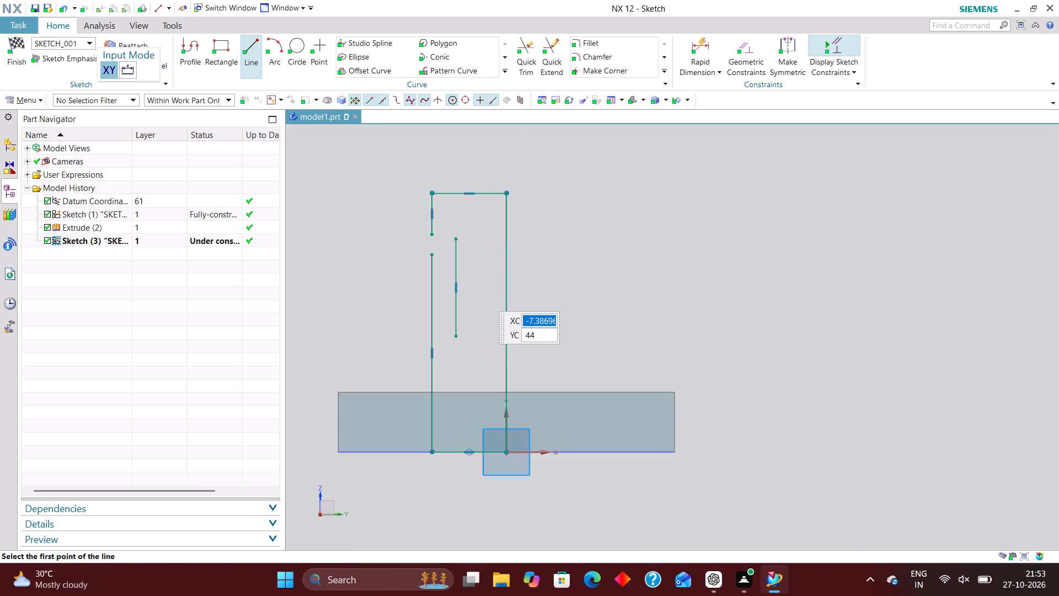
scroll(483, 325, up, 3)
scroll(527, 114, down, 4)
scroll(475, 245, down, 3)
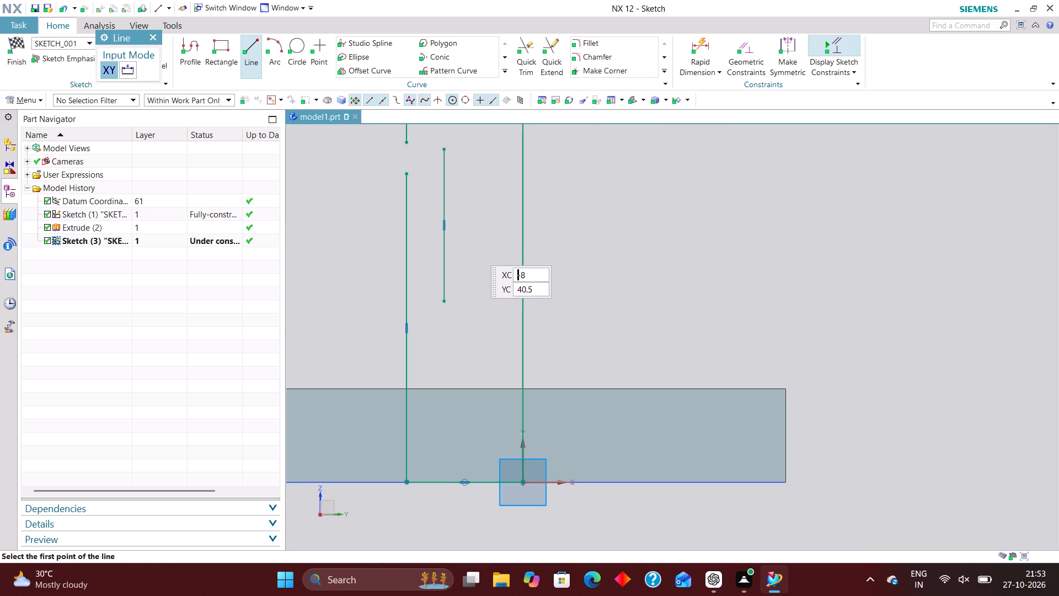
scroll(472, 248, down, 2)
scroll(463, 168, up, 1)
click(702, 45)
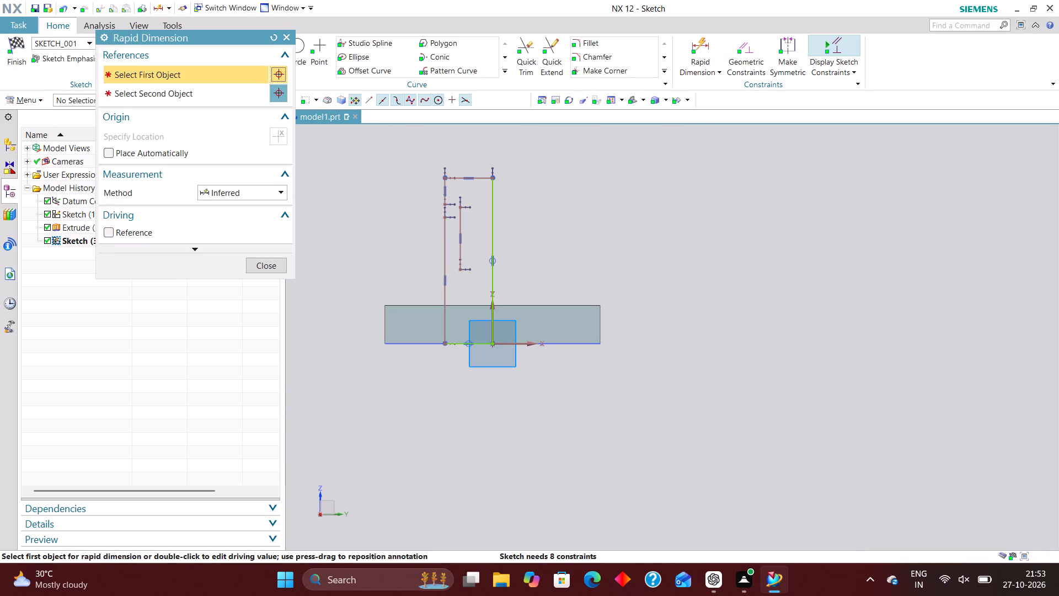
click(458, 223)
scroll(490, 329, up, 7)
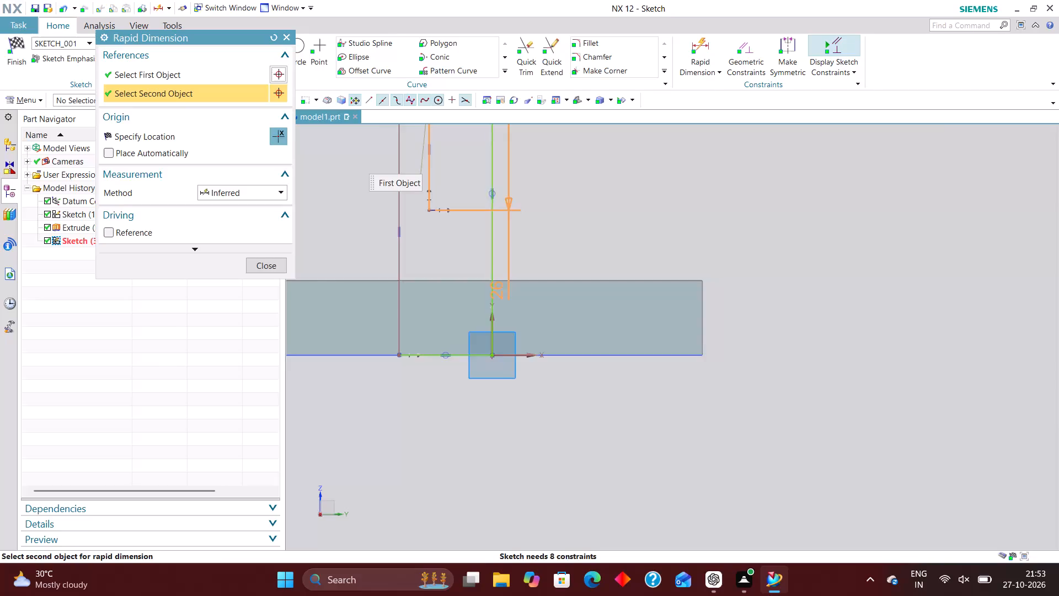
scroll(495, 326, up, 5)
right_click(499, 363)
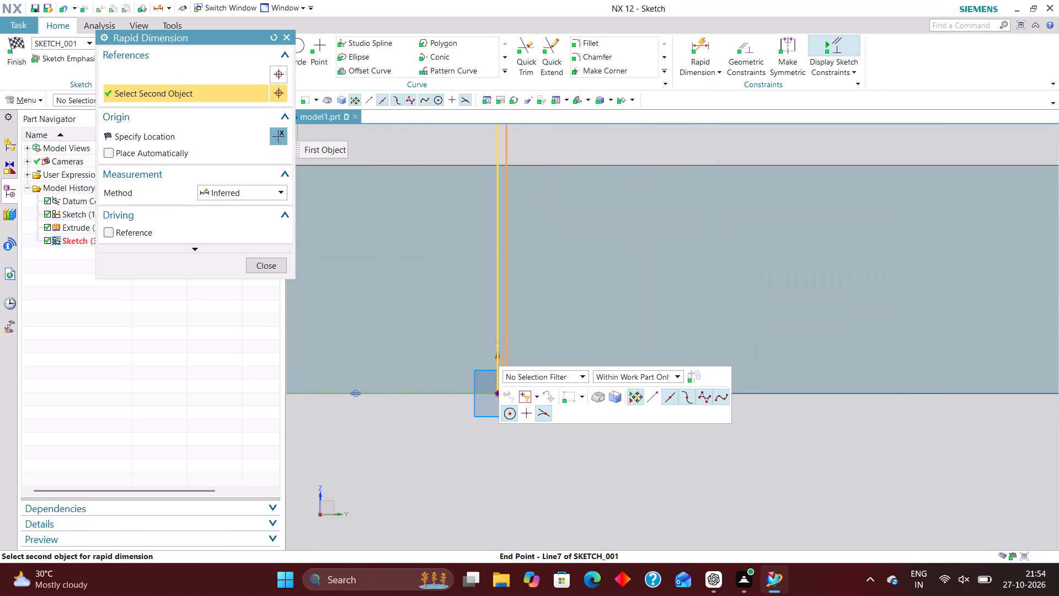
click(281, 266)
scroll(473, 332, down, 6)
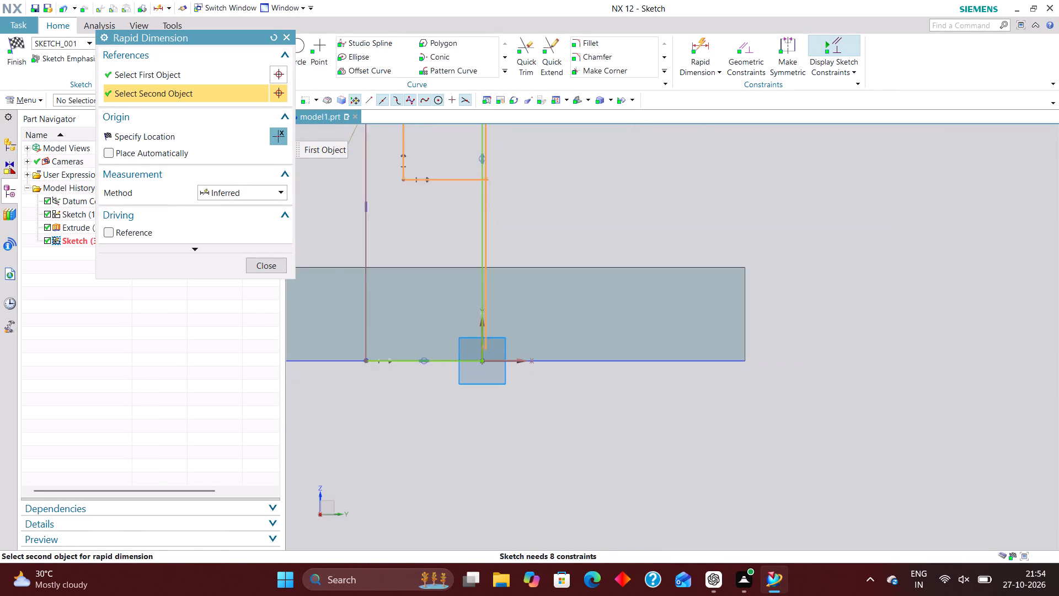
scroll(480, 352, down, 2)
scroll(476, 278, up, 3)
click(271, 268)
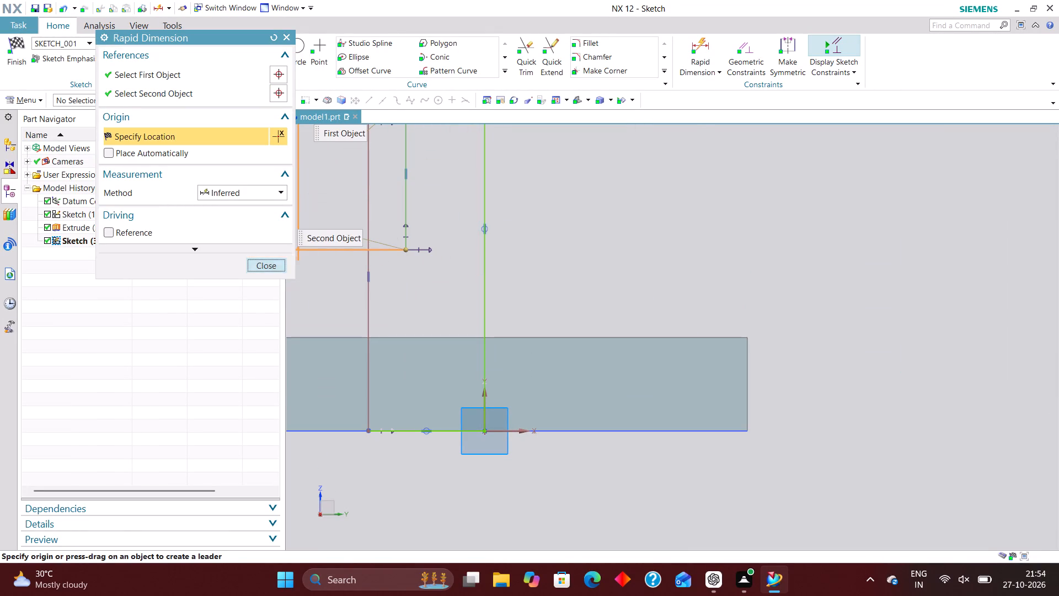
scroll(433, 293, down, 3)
Dimension the inner vertical line's horizontal distance from the vertical centre line with Rapid Dimension and set it to 40 mm.
click(697, 47)
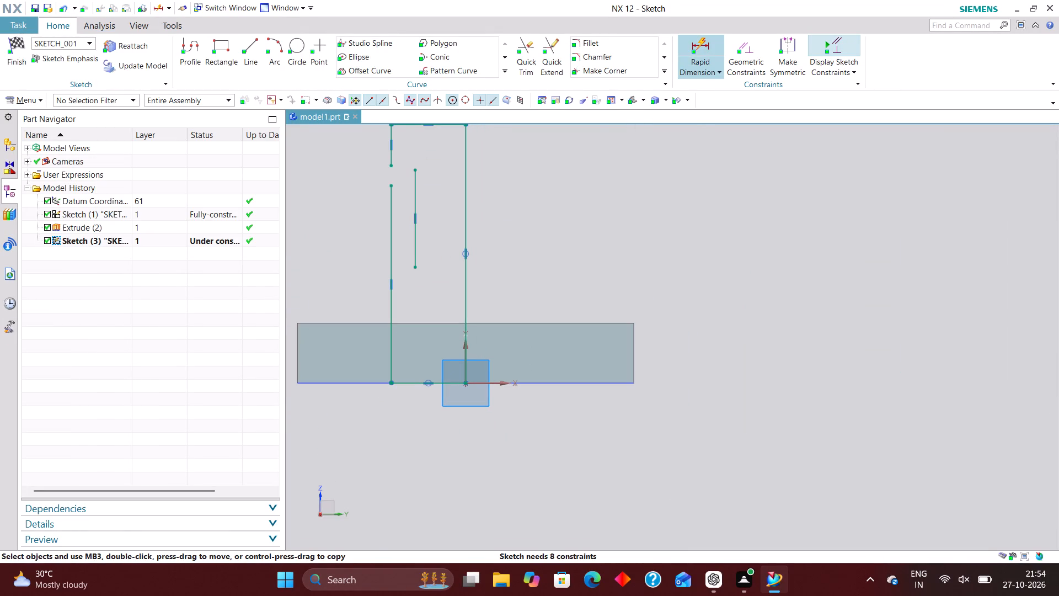
click(413, 251)
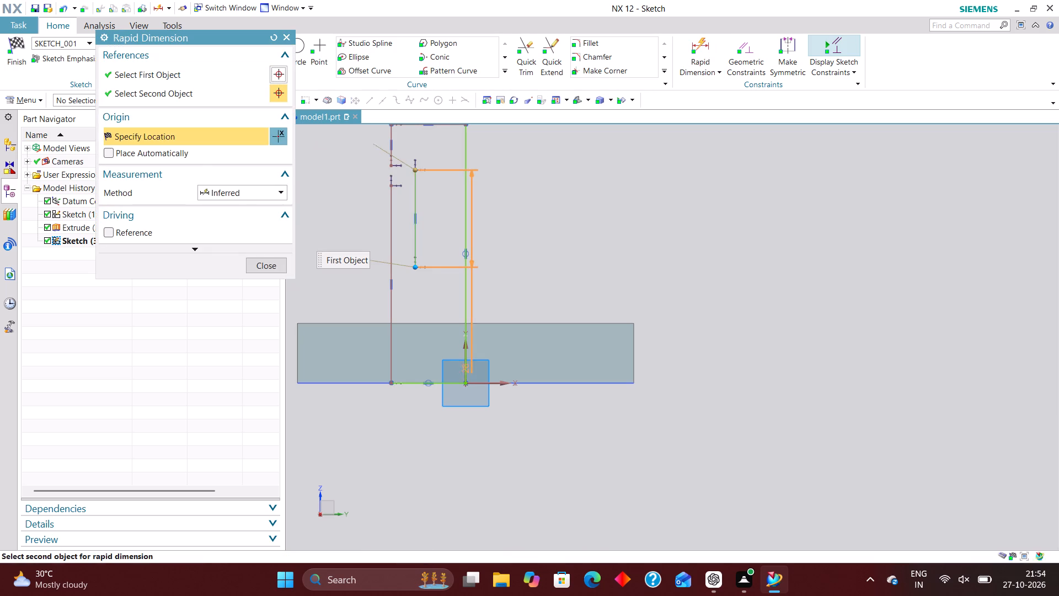
right_click(464, 369)
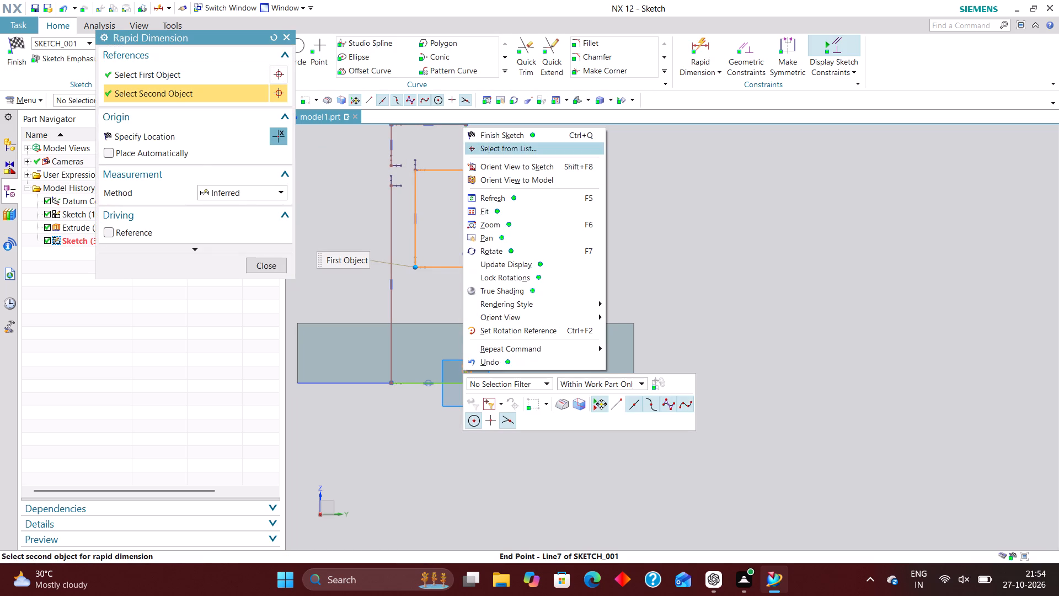
click(505, 148)
click(575, 200)
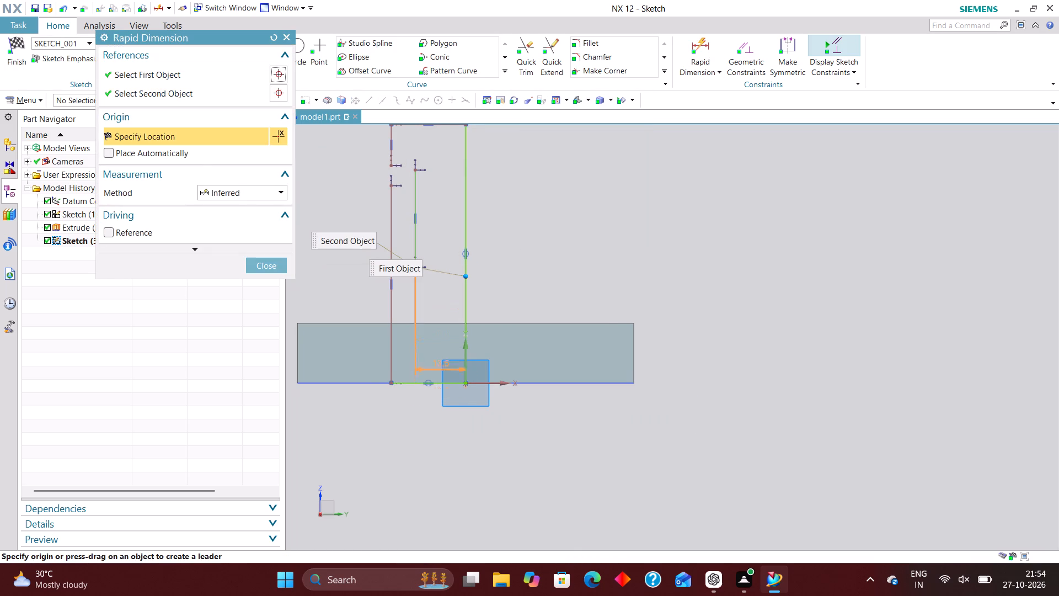
click(446, 477)
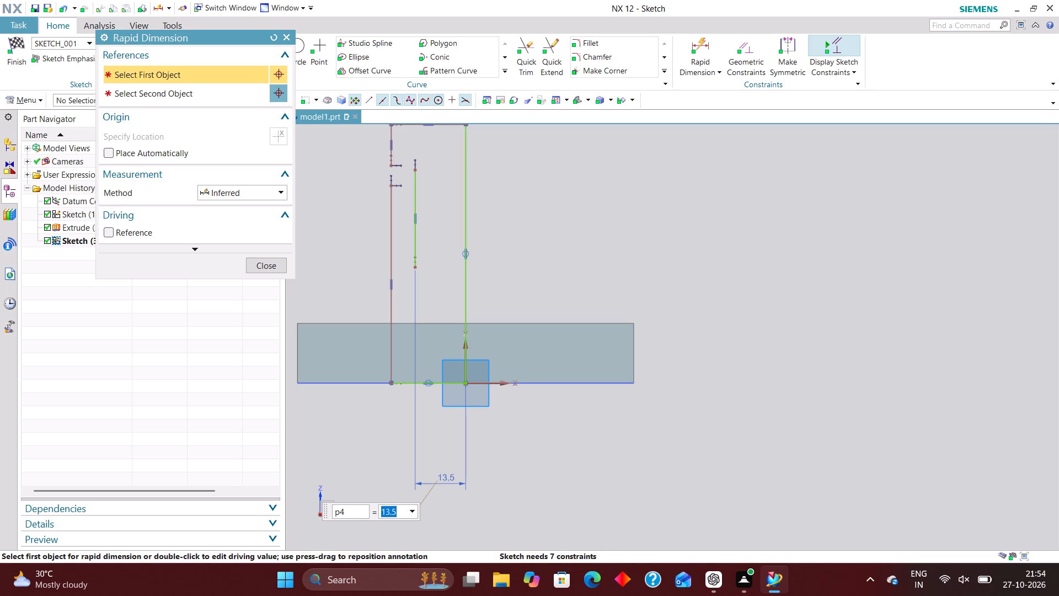
text(40)
key(Return)
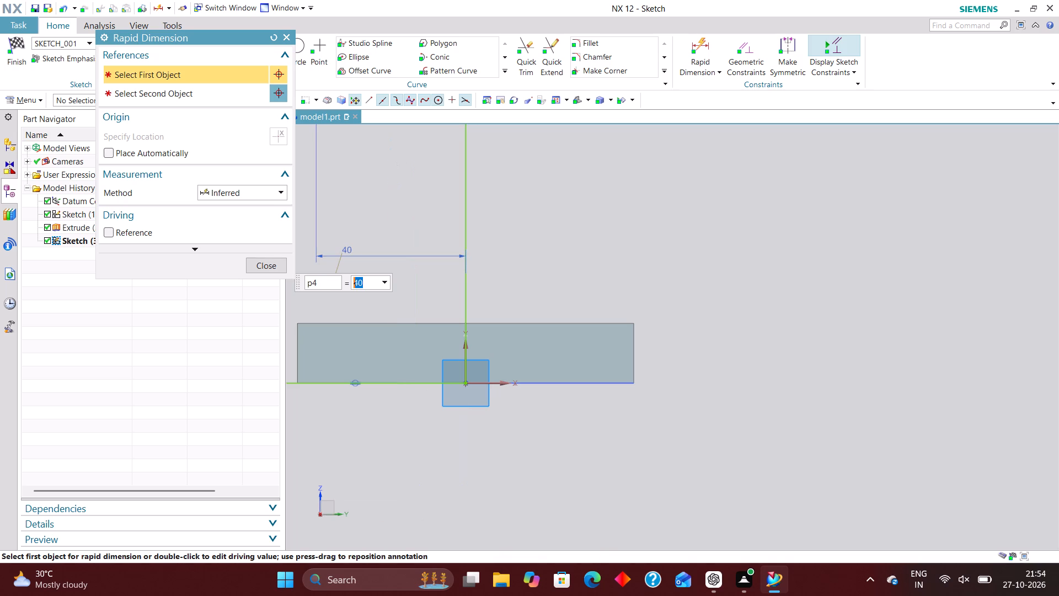
scroll(592, 343, down, 4)
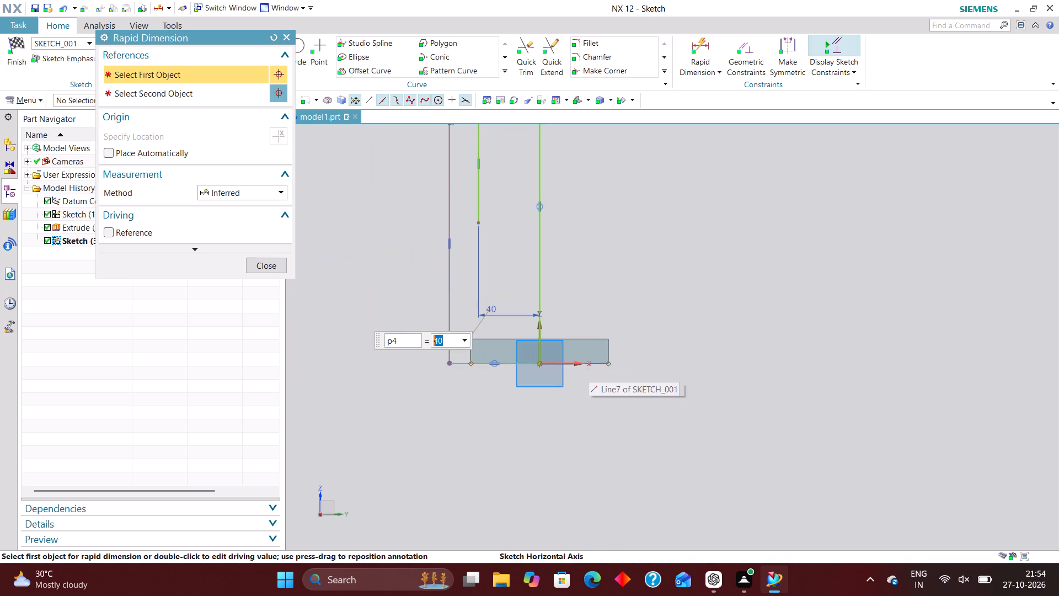
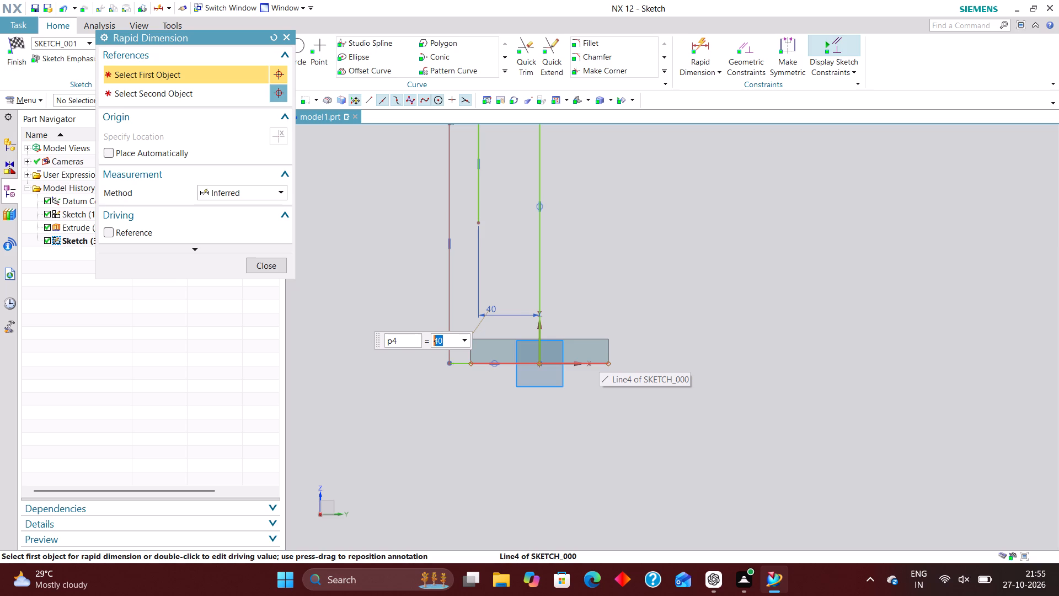
Leave Rapid Dimension and finish the half-profile sketch.
scroll(413, 384, down, 3)
scroll(502, 368, up, 3)
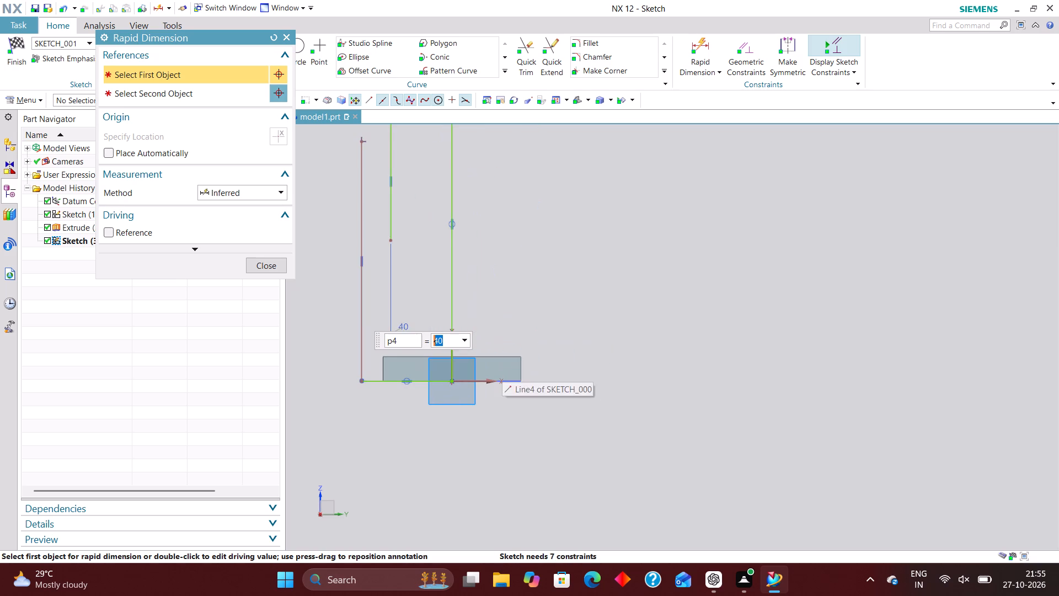
click(266, 259)
scroll(549, 313, down, 3)
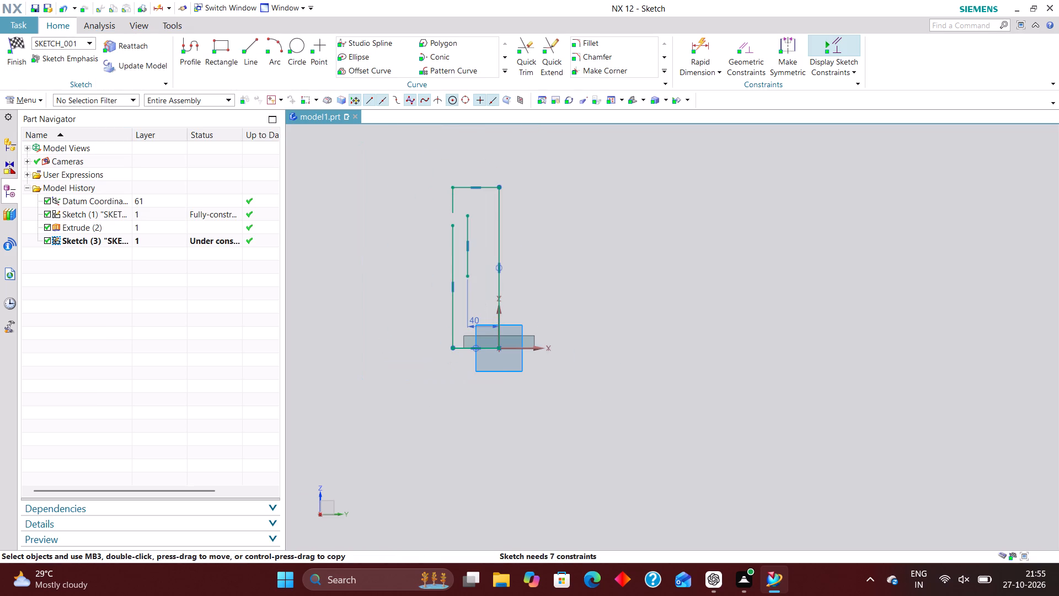
click(20, 42)
Open the base plate's rectangle sketch to examine its dimensions and constraints, and exit it without changes.
click(162, 211)
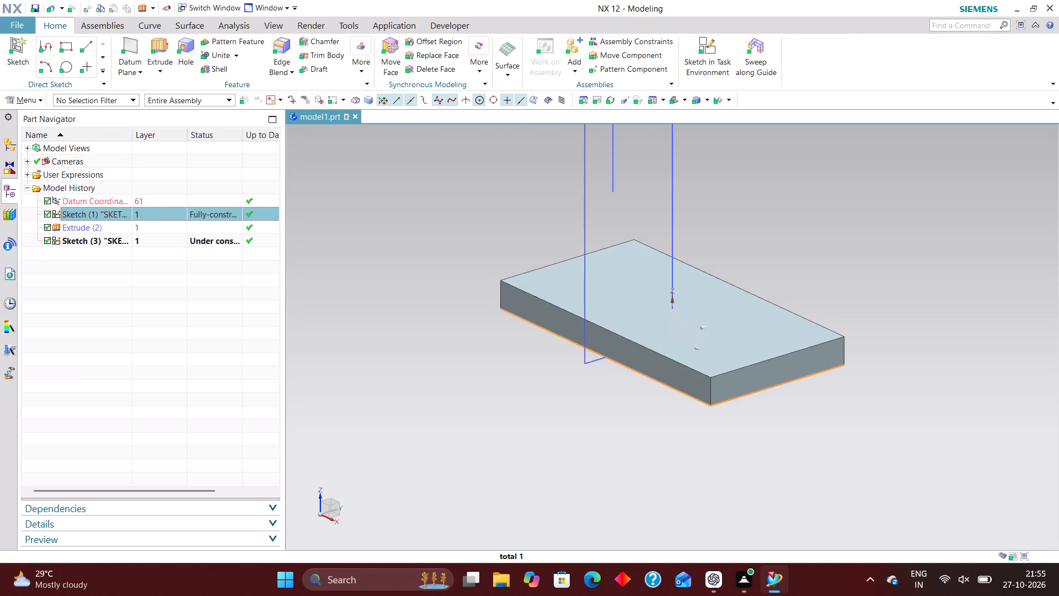
right_click(162, 210)
click(218, 269)
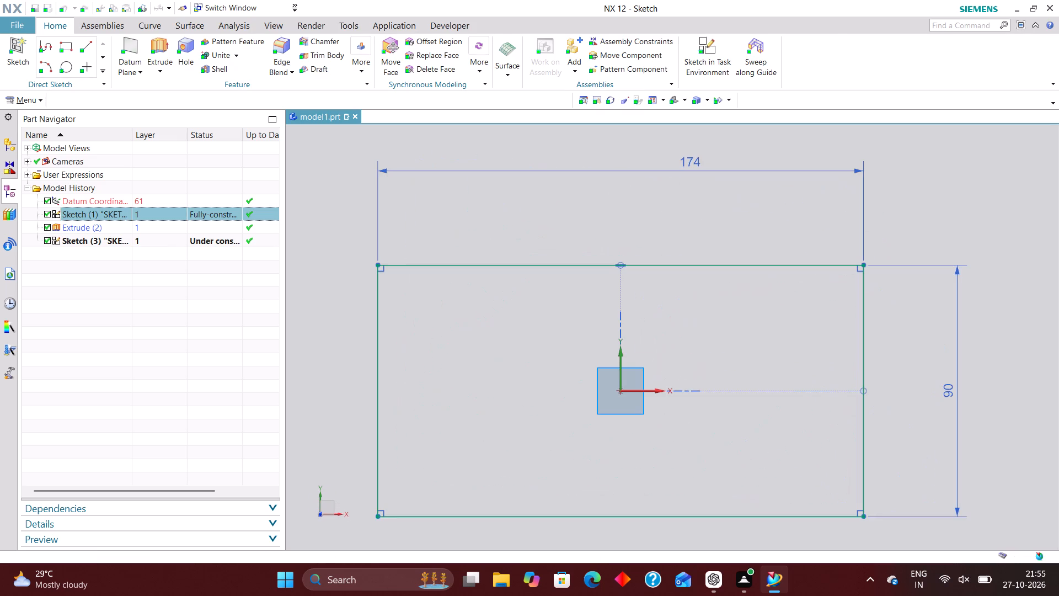
scroll(473, 271, down, 2)
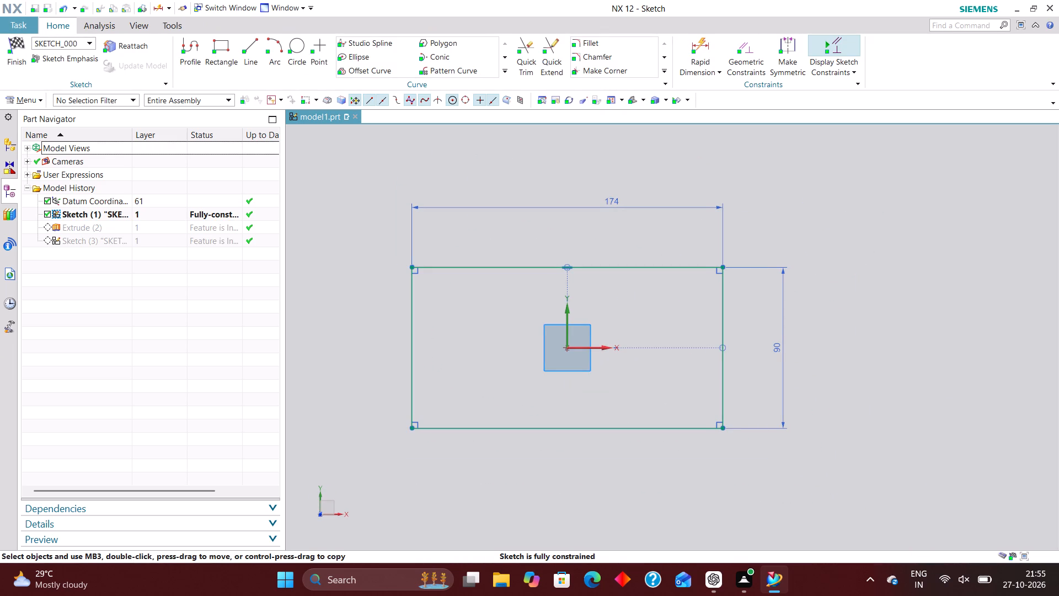
click(12, 38)
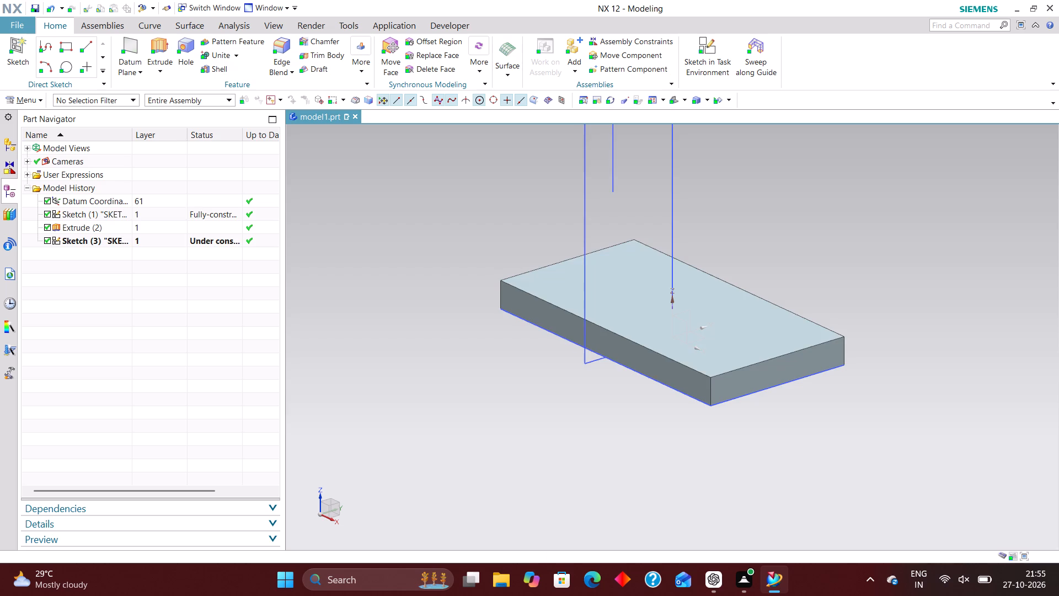
scroll(849, 364, up, 2)
scroll(809, 395, down, 3)
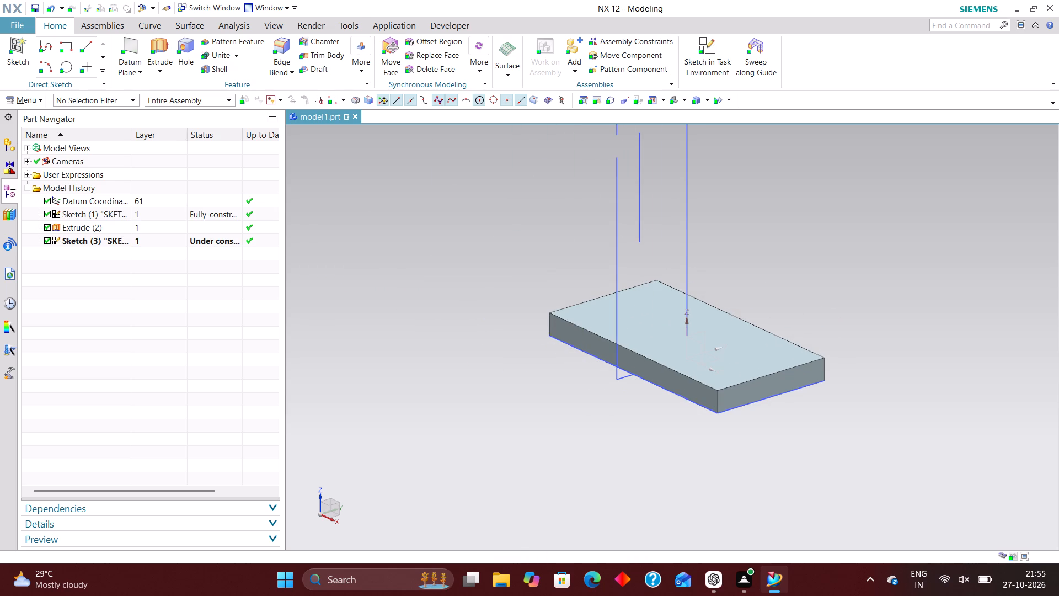
click(163, 217)
right_click(163, 215)
click(216, 270)
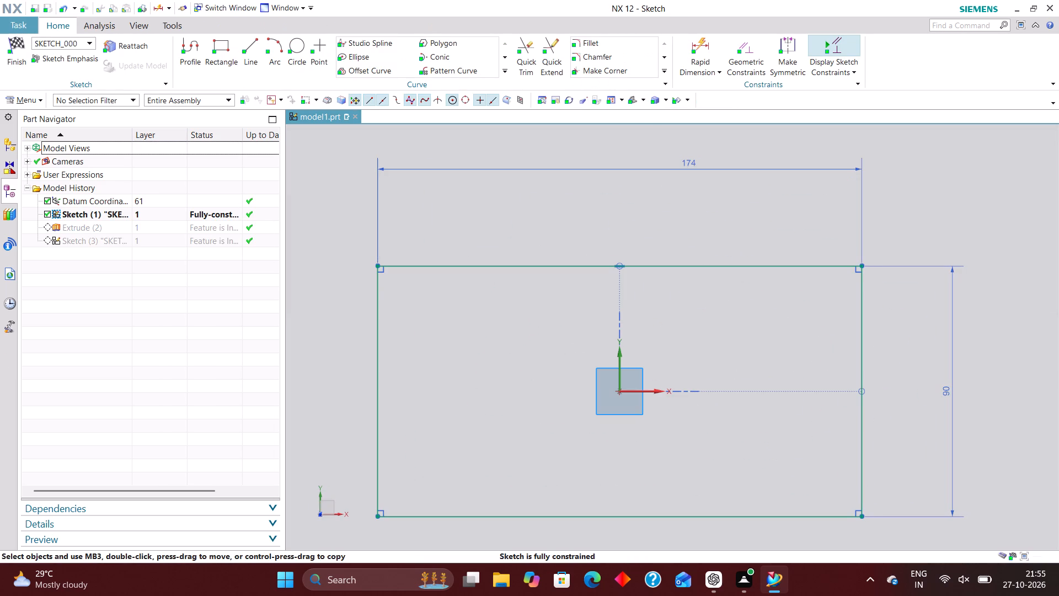
click(17, 43)
Reopen the valve body's half-profile sketch for editing with rollback.
click(166, 240)
right_click(165, 240)
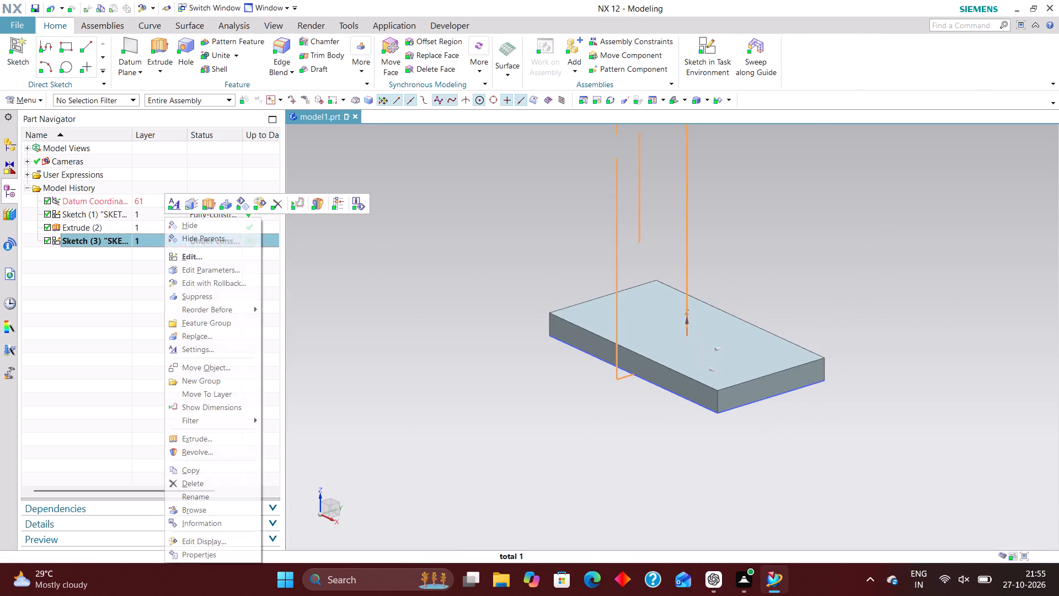
click(237, 280)
scroll(322, 240, down, 2)
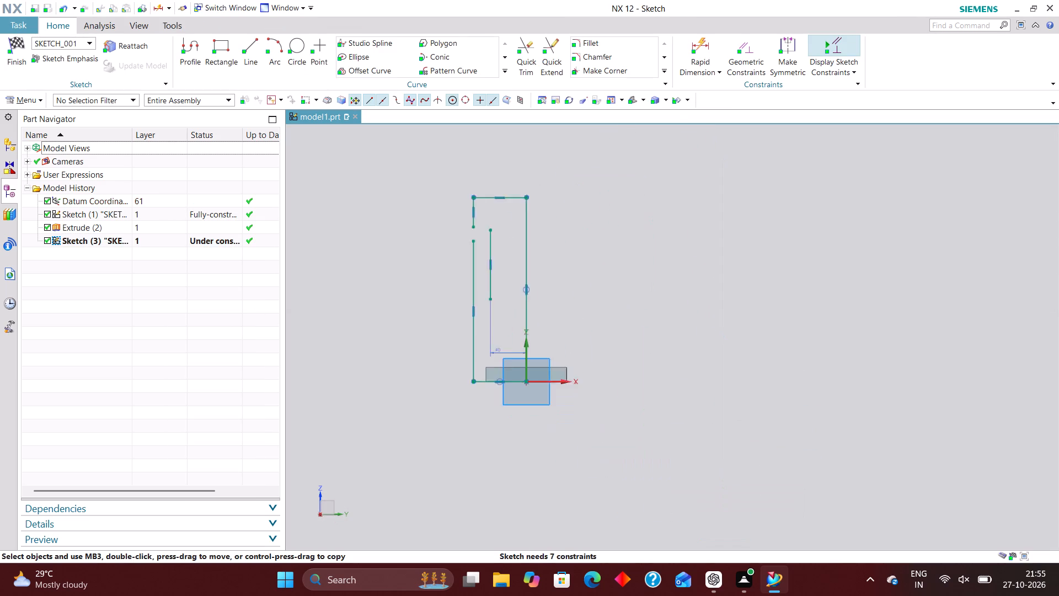
scroll(317, 241, down, 2)
scroll(425, 315, up, 4)
scroll(373, 290, down, 2)
scroll(523, 320, up, 1)
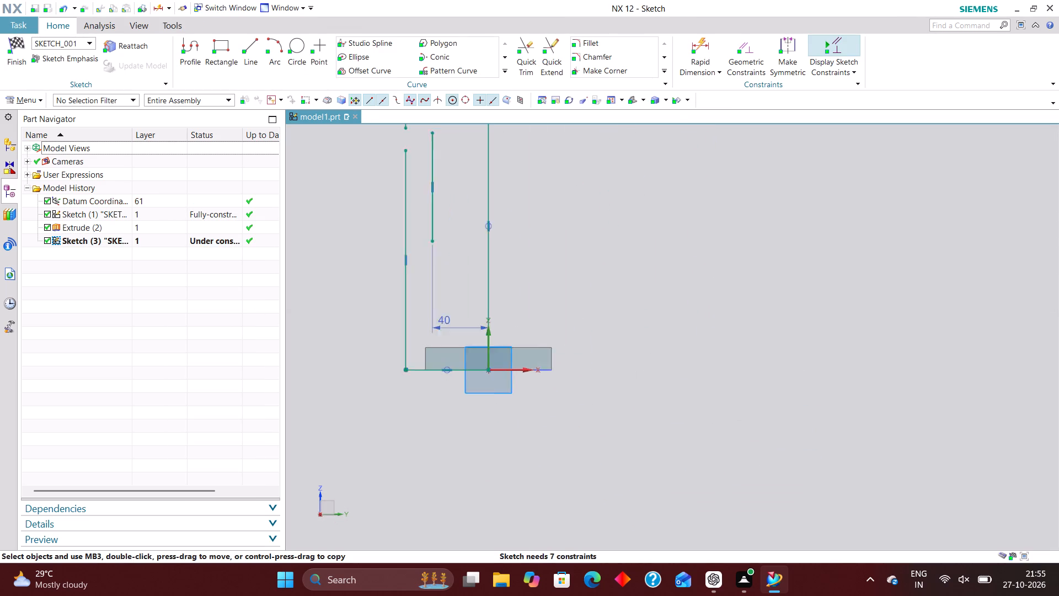
scroll(523, 321, up, 2)
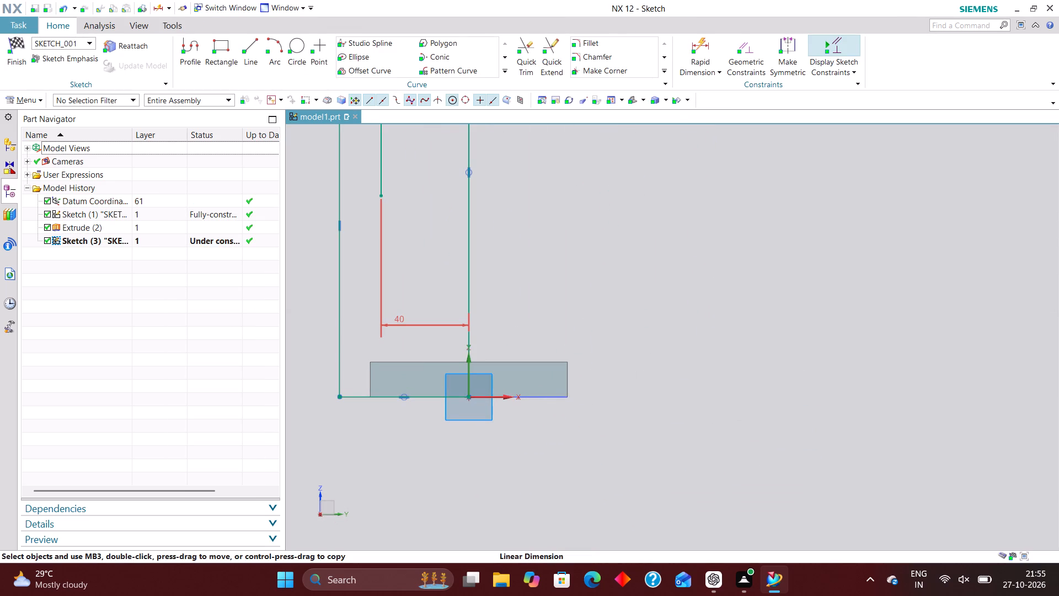
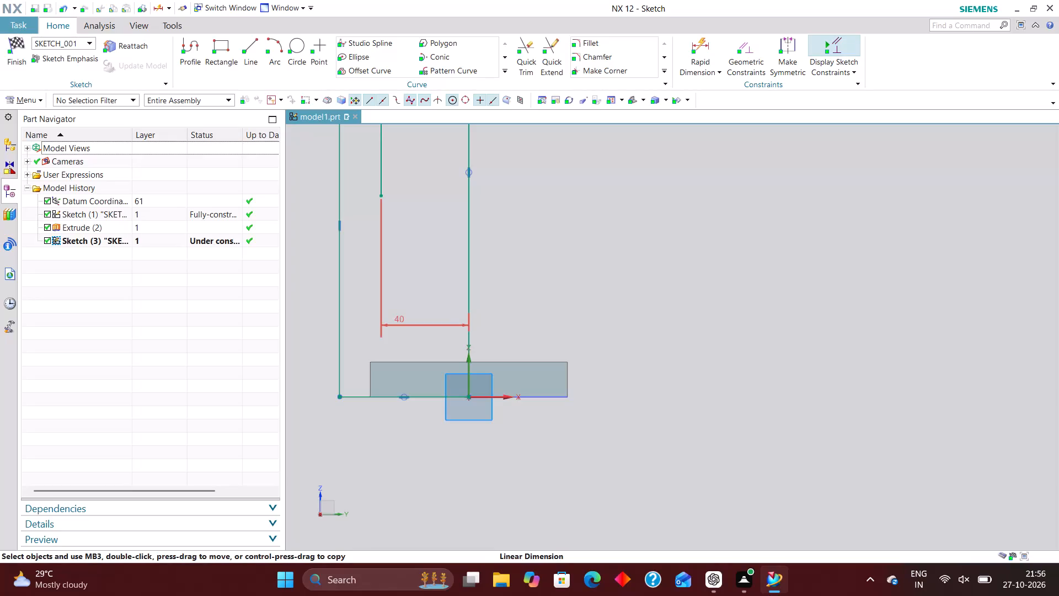
Dimension the short vertical line below the profile's top edge at 42 mm from the vertical axis line.
scroll(395, 485, down, 3)
scroll(377, 413, up, 1)
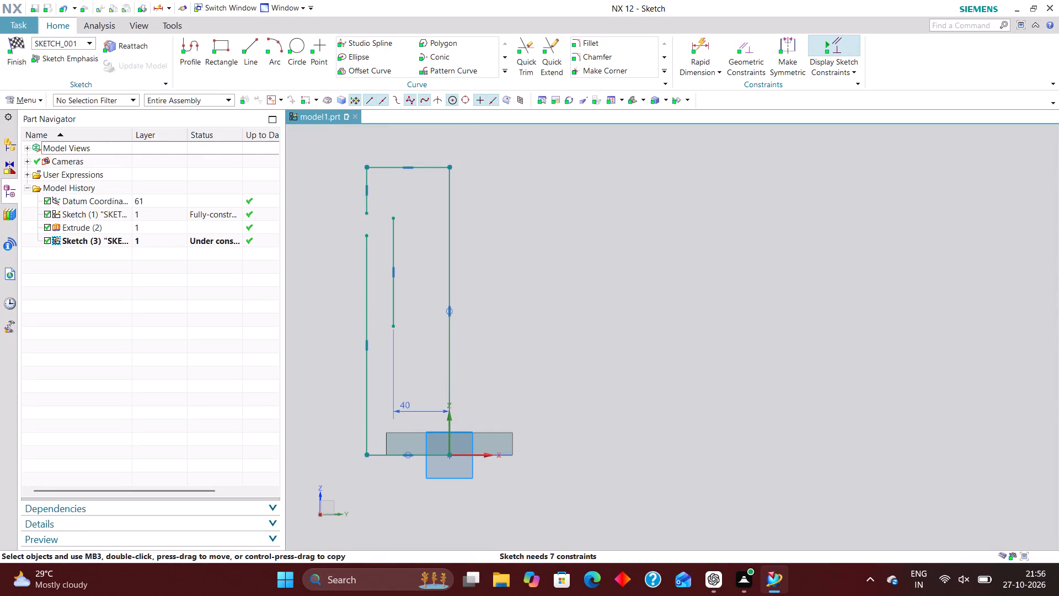
scroll(366, 313, down, 2)
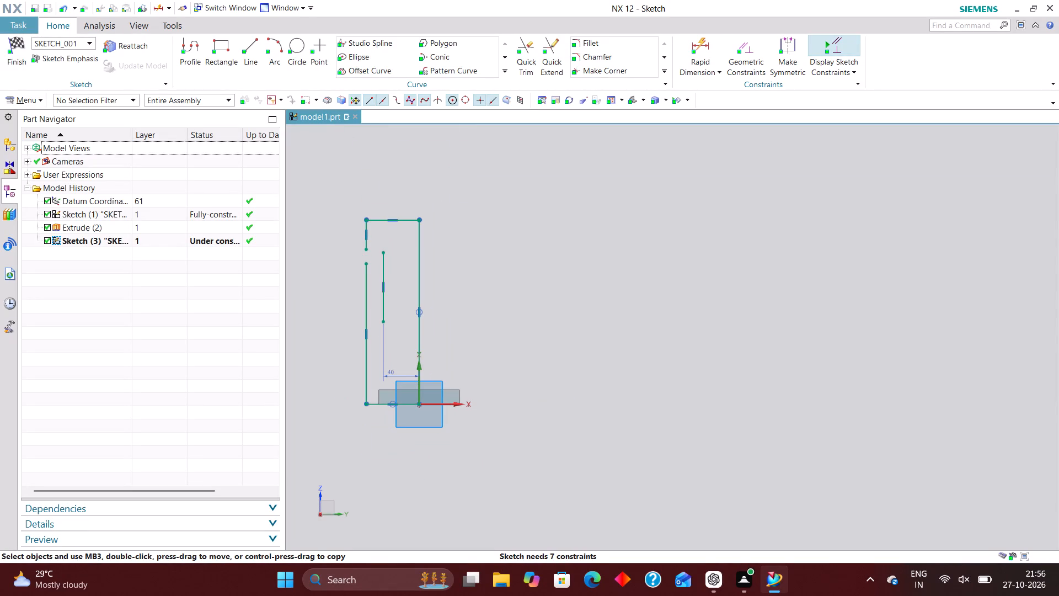
click(701, 40)
scroll(368, 270, up, 3)
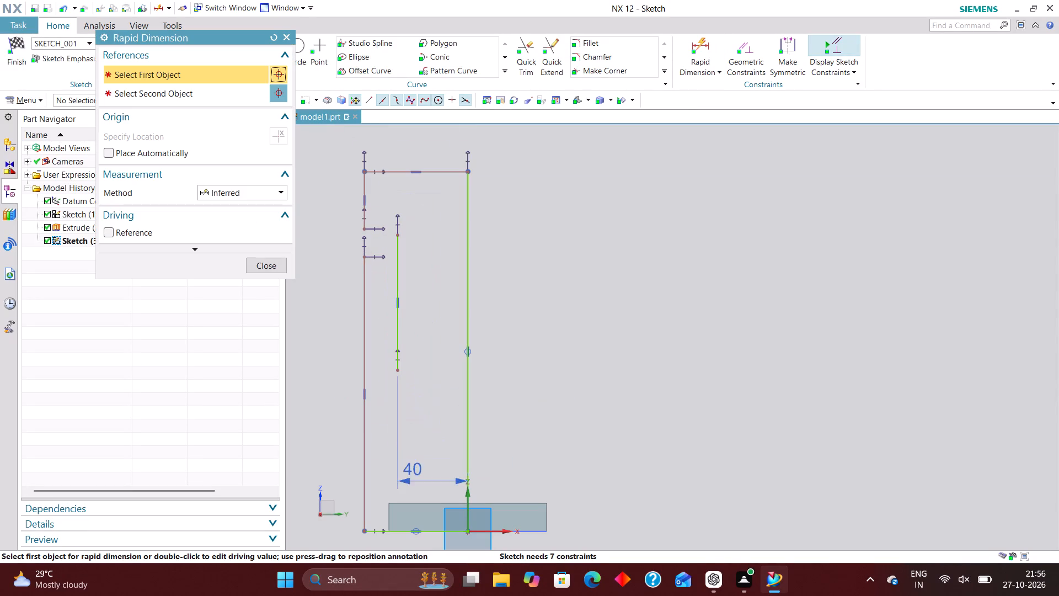
click(364, 210)
click(471, 252)
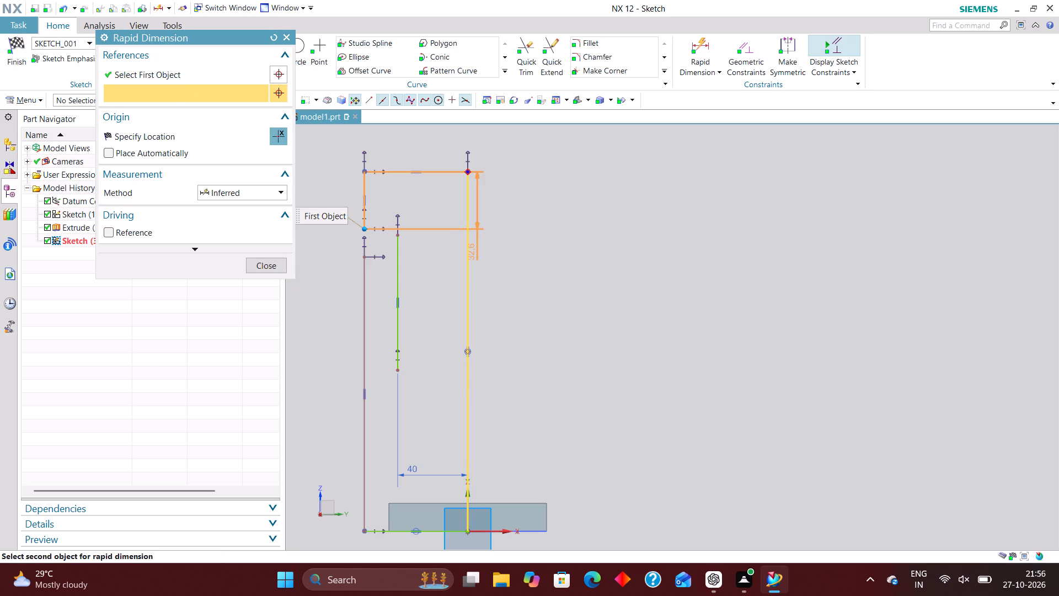
scroll(430, 196, down, 4)
scroll(430, 377, up, 4)
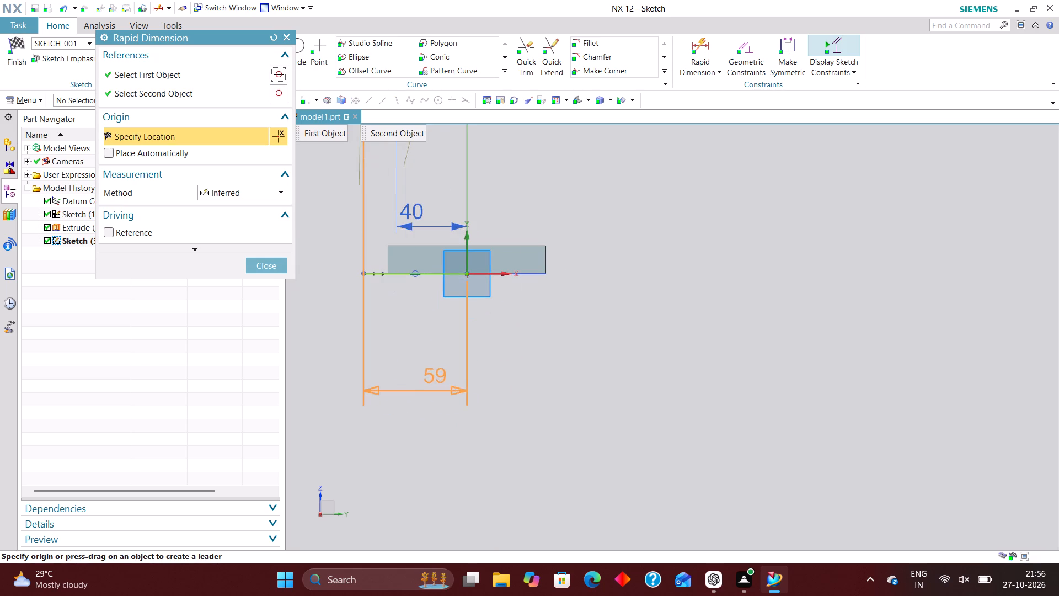
click(422, 398)
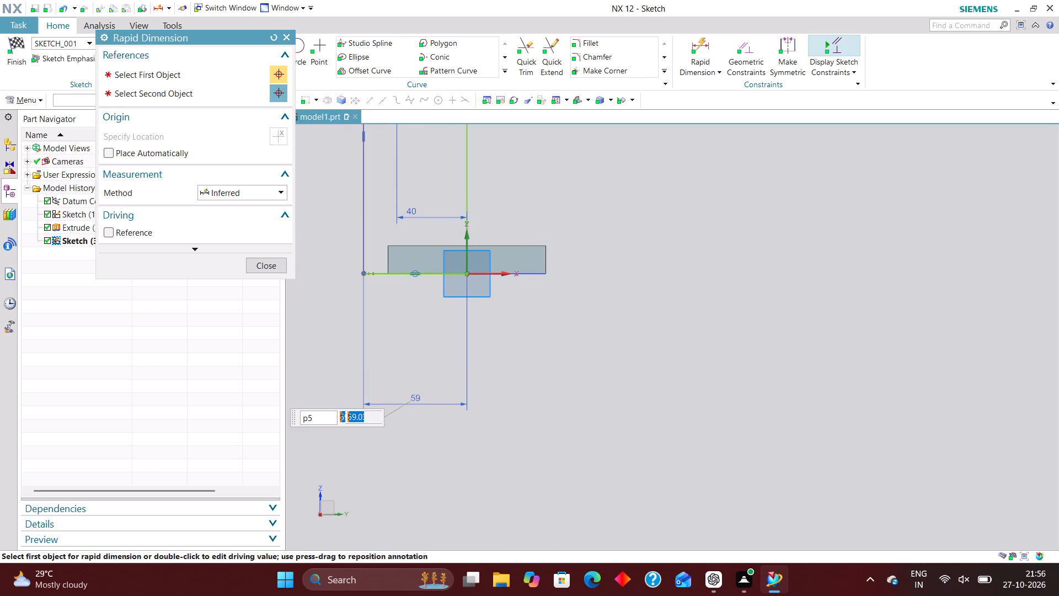
text(42)
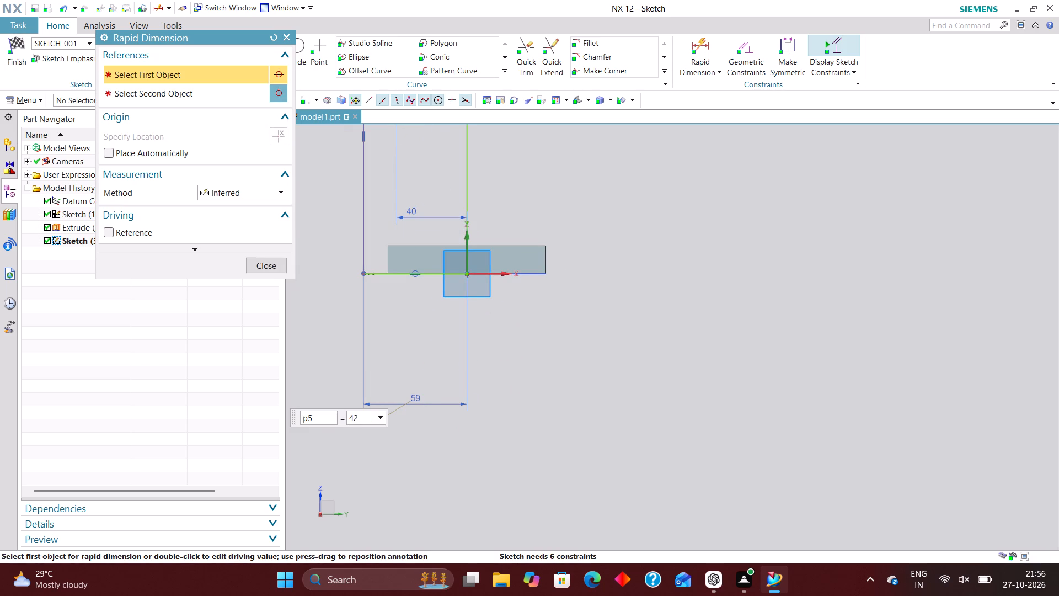
key(Return)
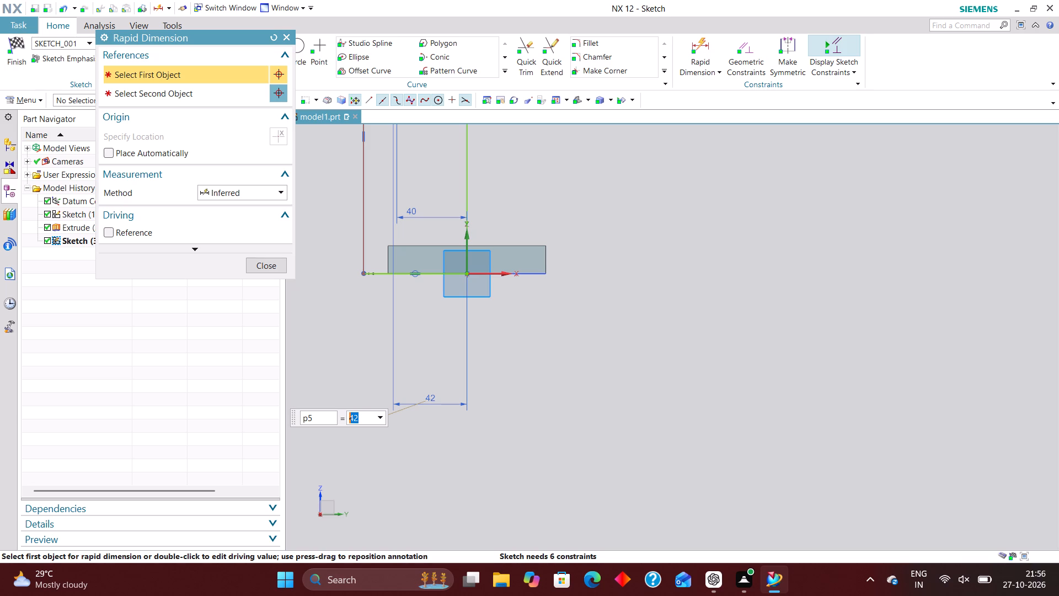
scroll(405, 434, down, 3)
scroll(386, 206, up, 3)
click(279, 269)
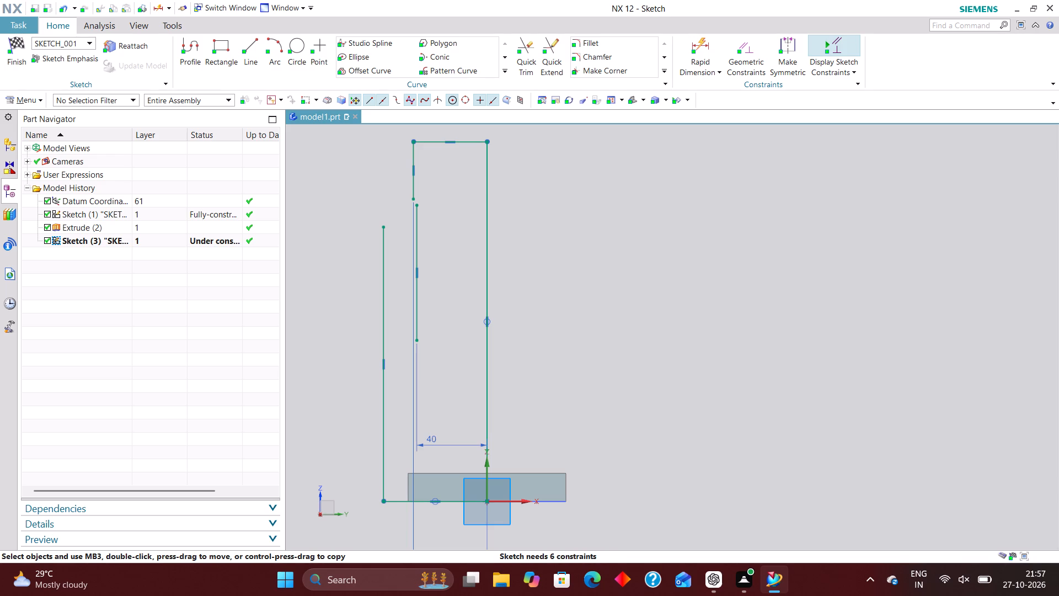
Sketch a short slanted line crossing the profile's top edge, running down towards the axis into the profile.
scroll(614, 388, down, 1)
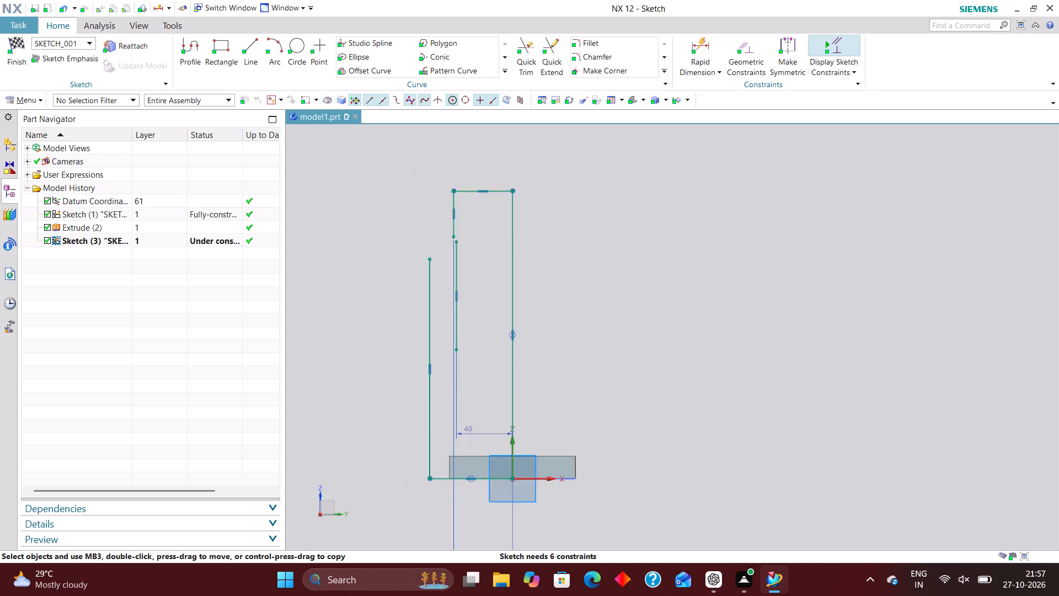
scroll(612, 391, down, 2)
scroll(529, 348, up, 5)
scroll(504, 311, down, 2)
scroll(500, 326, up, 3)
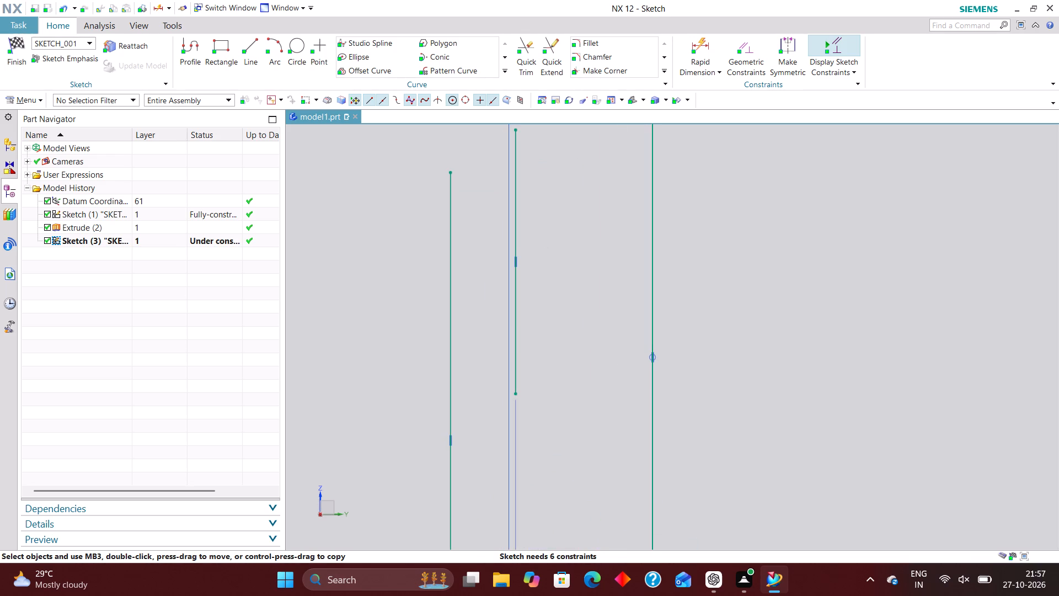
scroll(585, 335, down, 4)
scroll(562, 194, up, 4)
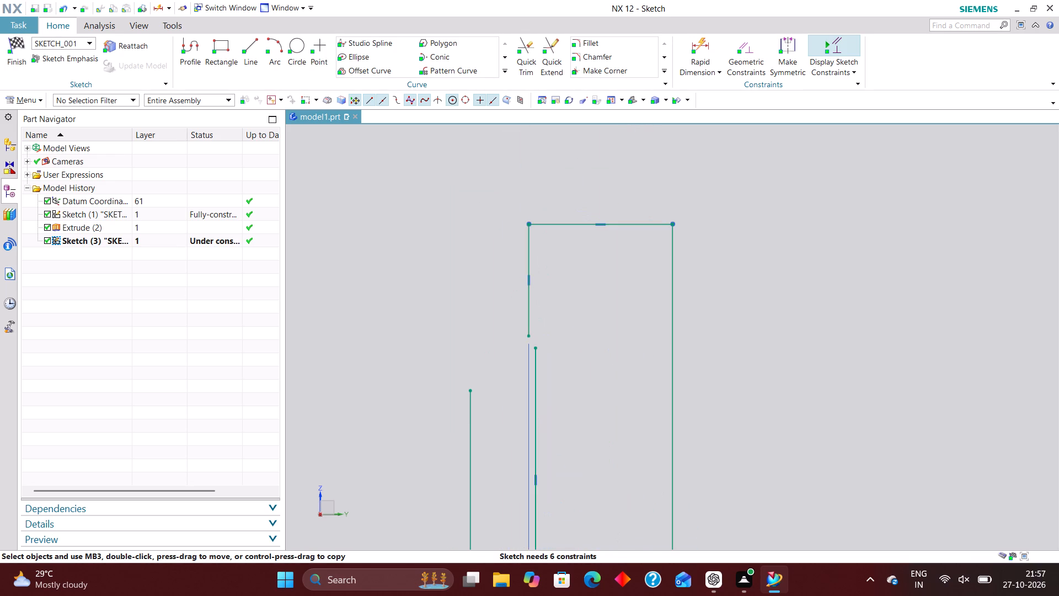
scroll(611, 274, up, 3)
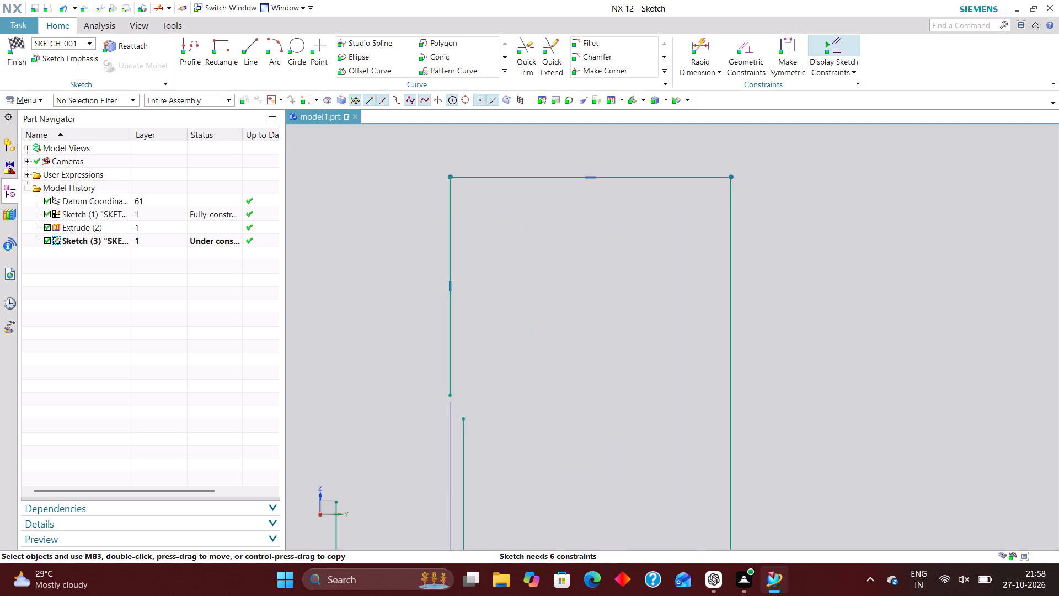
scroll(601, 236, down, 3)
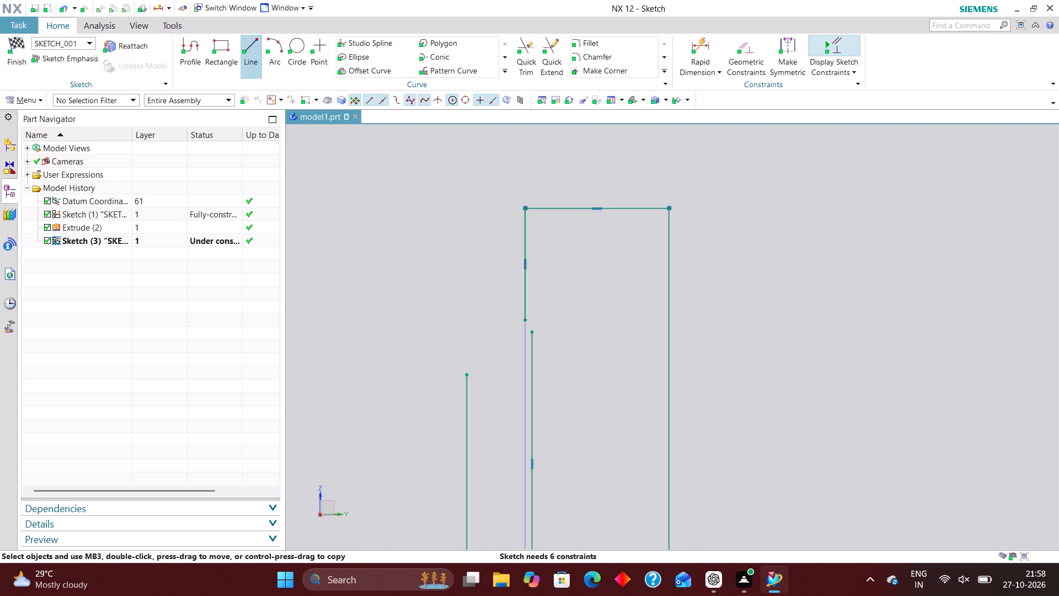
click(247, 49)
scroll(564, 206, up, 2)
click(542, 182)
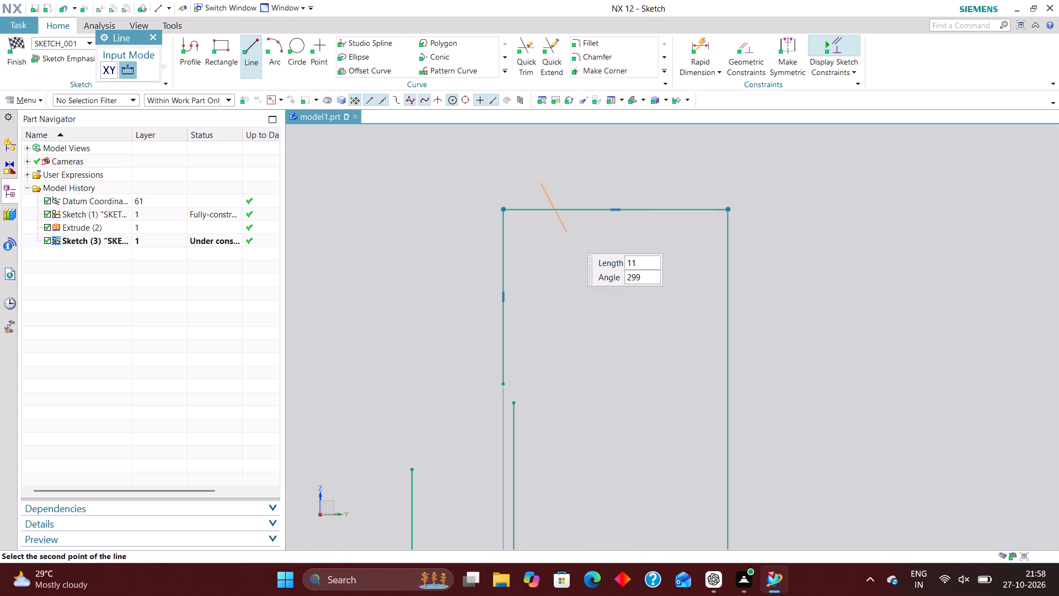
click(590, 270)
scroll(442, 136, up, 1)
scroll(454, 149, down, 4)
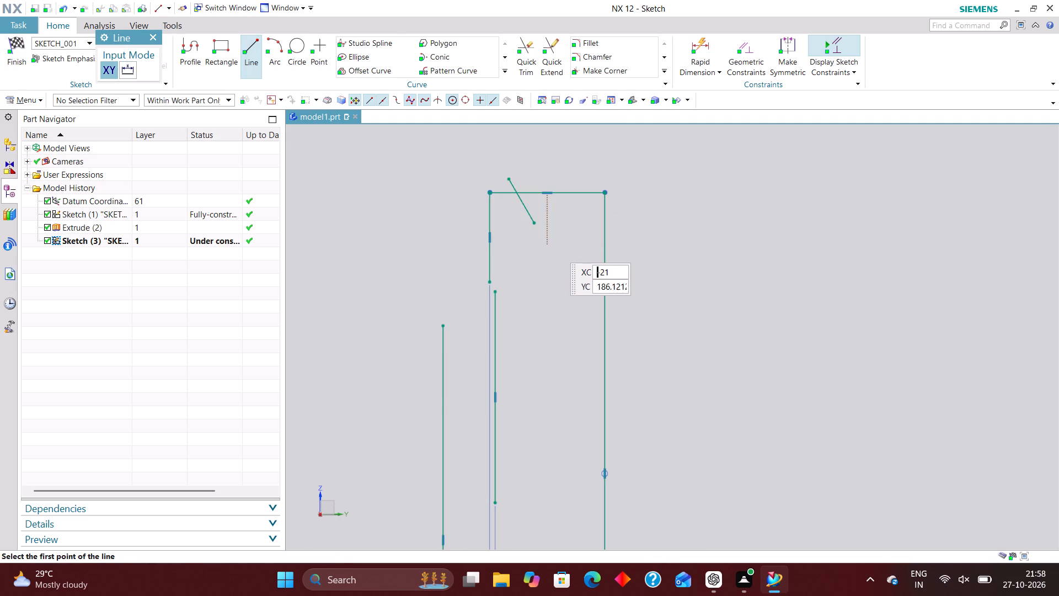
Sketch a vertical line about 41 mm long downward from the slanted line's lower end, and finish the Line command.
scroll(488, 184, down, 4)
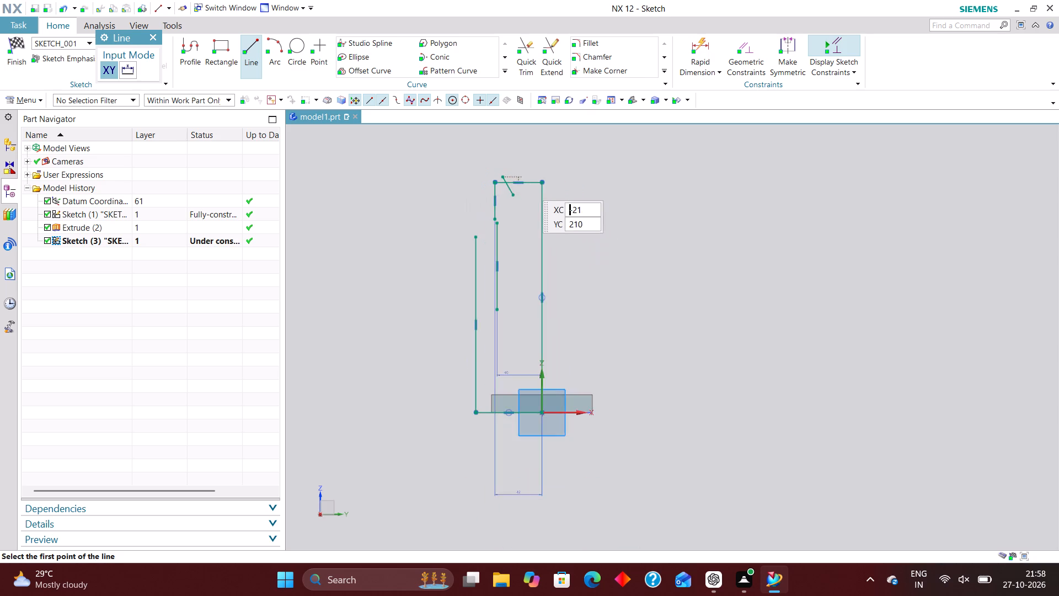
scroll(518, 207, up, 5)
click(506, 183)
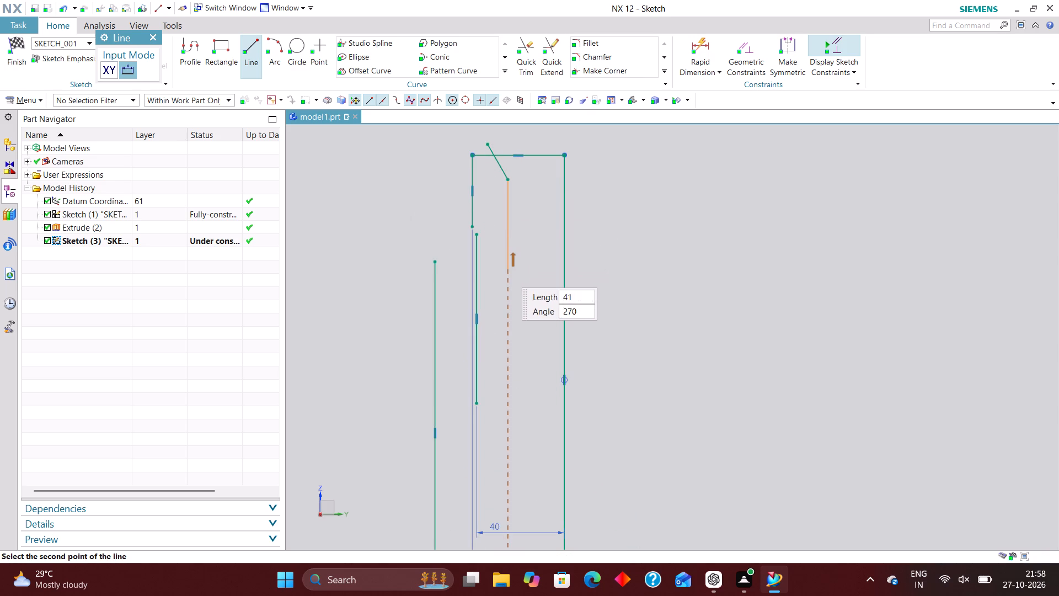
click(504, 269)
click(155, 39)
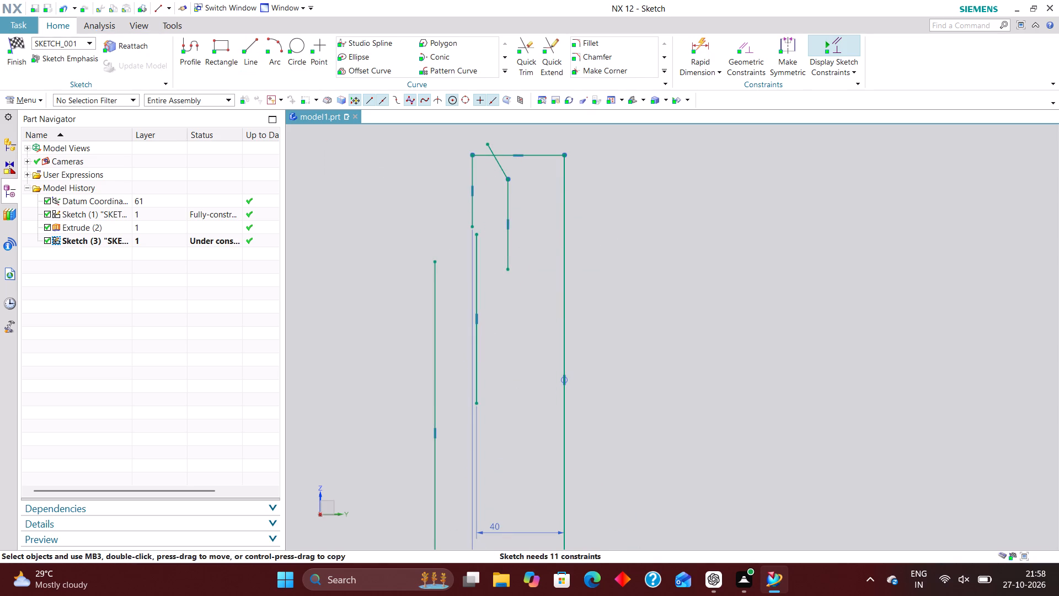
Dimension the new vertical line's lower end at 20 mm below the profile's top edge.
scroll(461, 280, down, 3)
scroll(481, 233, up, 4)
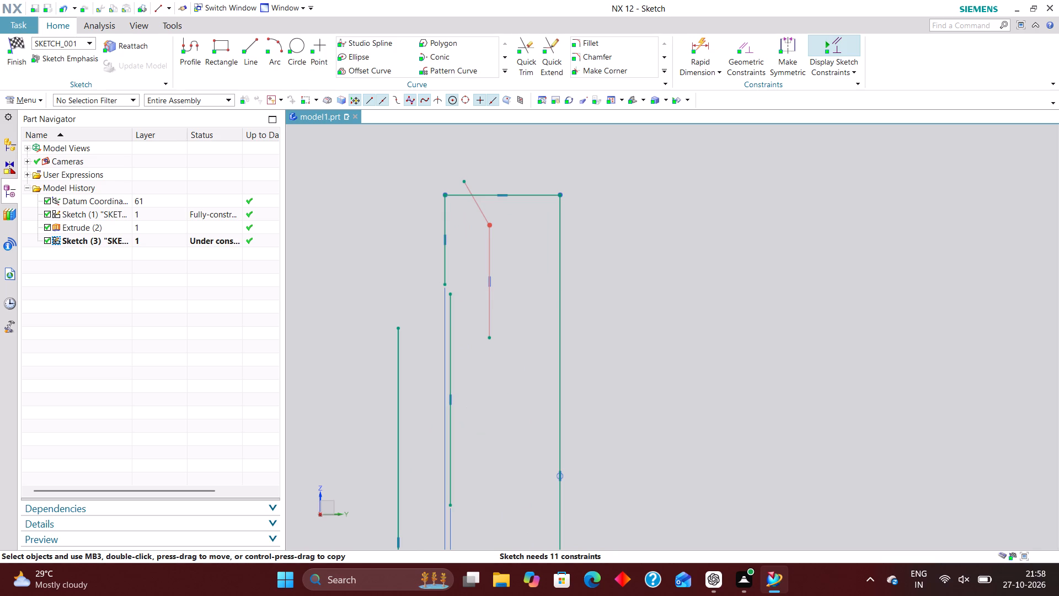
scroll(477, 237, down, 1)
click(694, 42)
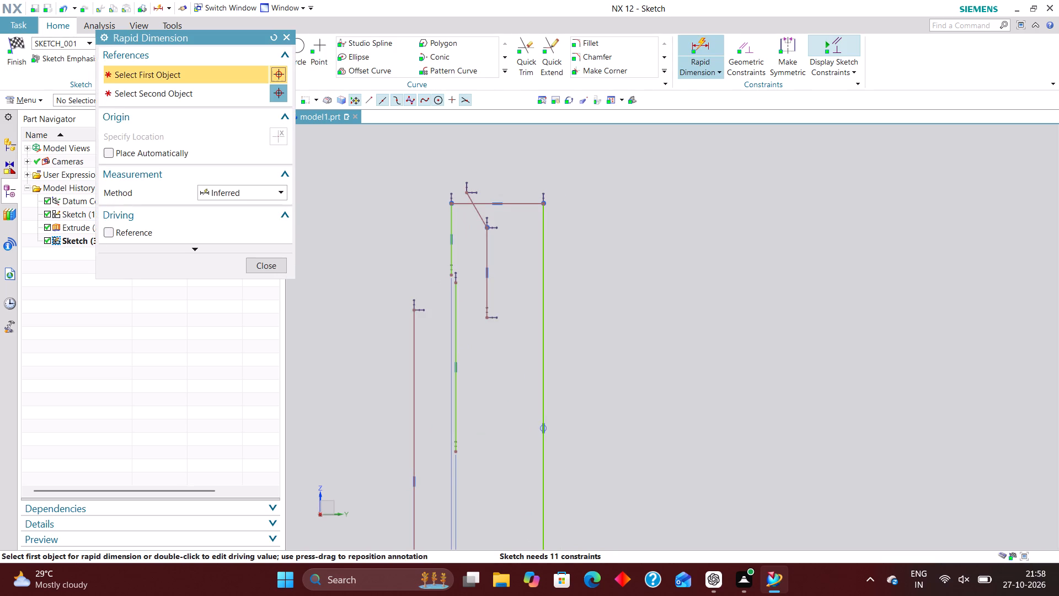
click(511, 206)
click(488, 319)
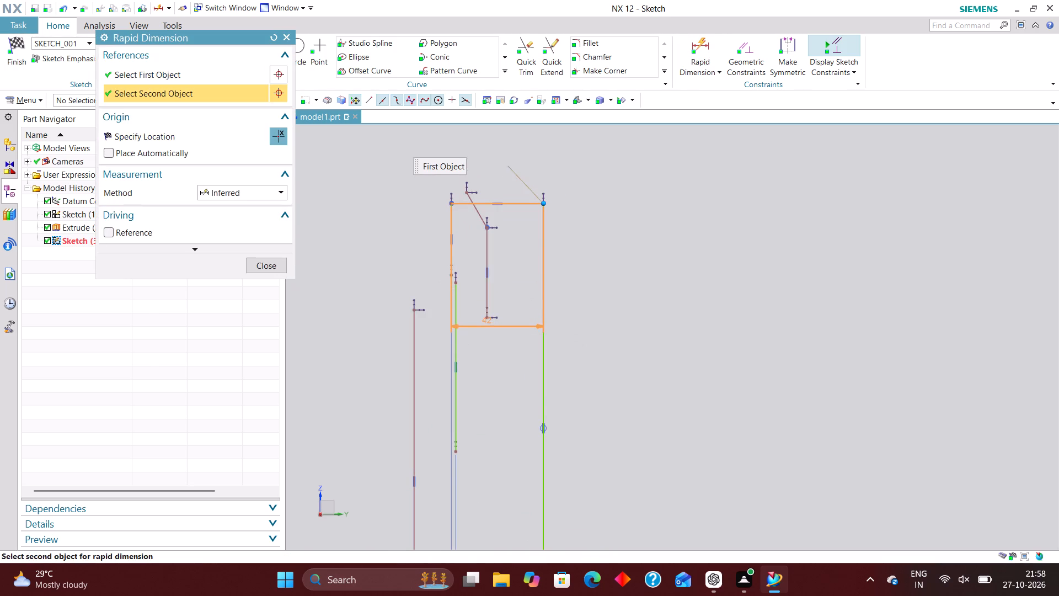
click(677, 267)
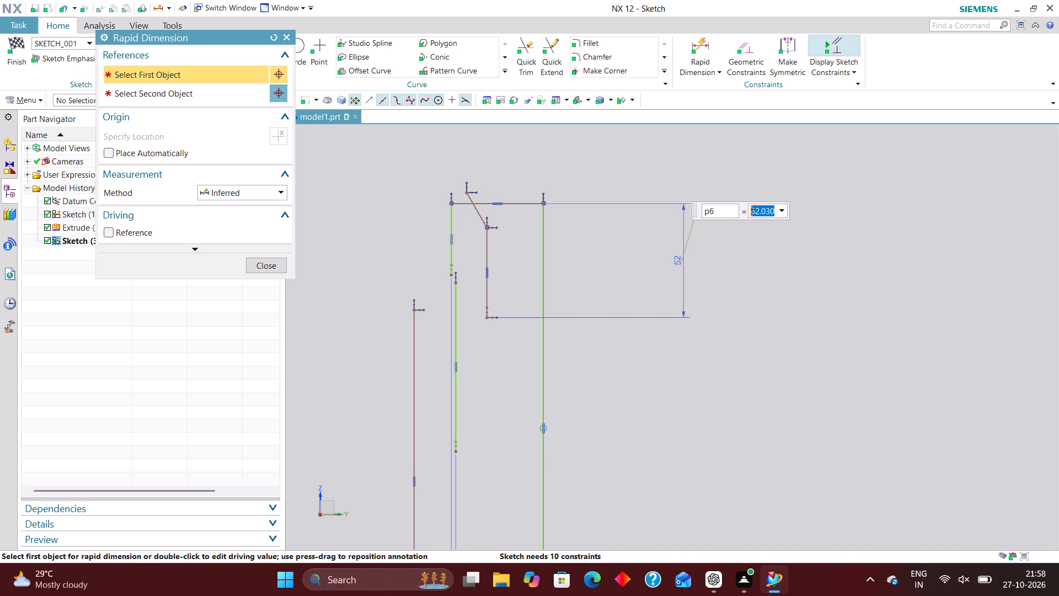
text(20)
key(Return)
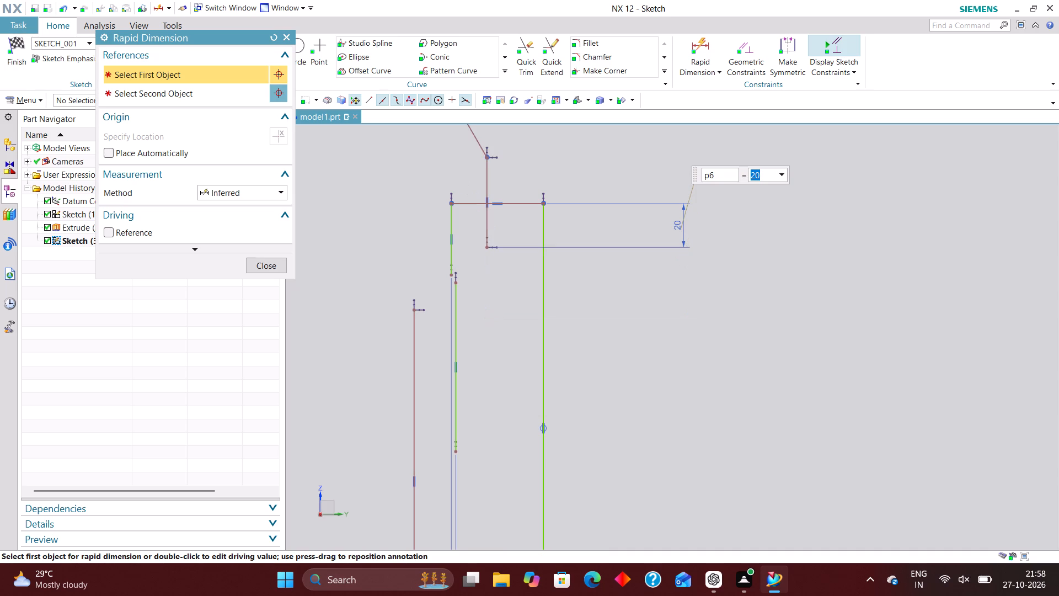
scroll(445, 294, down, 2)
click(271, 268)
Dimension the height of the profile's axis line as 111 mm.
scroll(465, 257, up, 3)
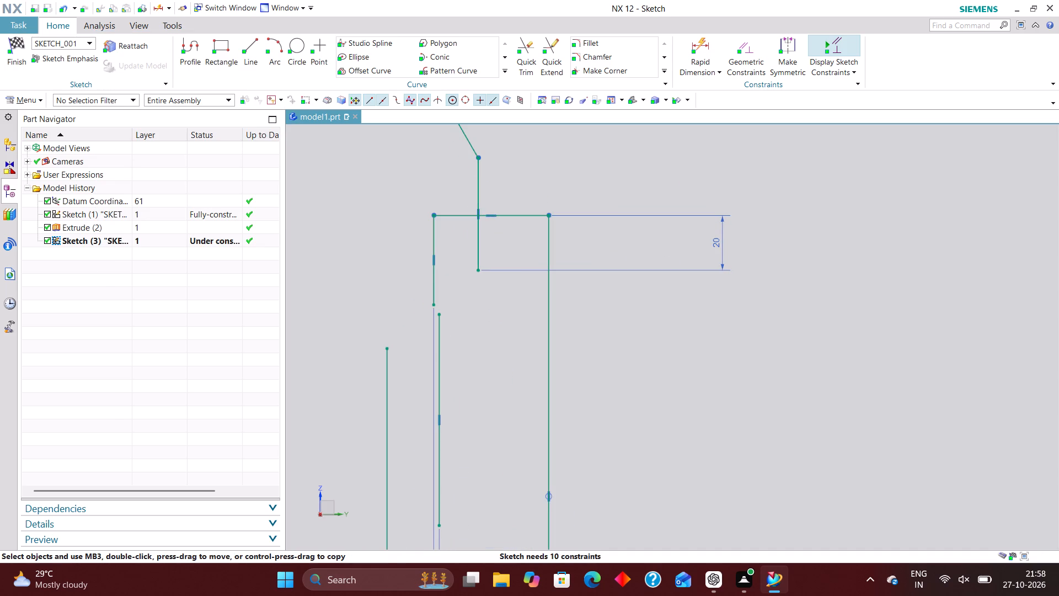
scroll(432, 355, down, 5)
scroll(452, 397, up, 1)
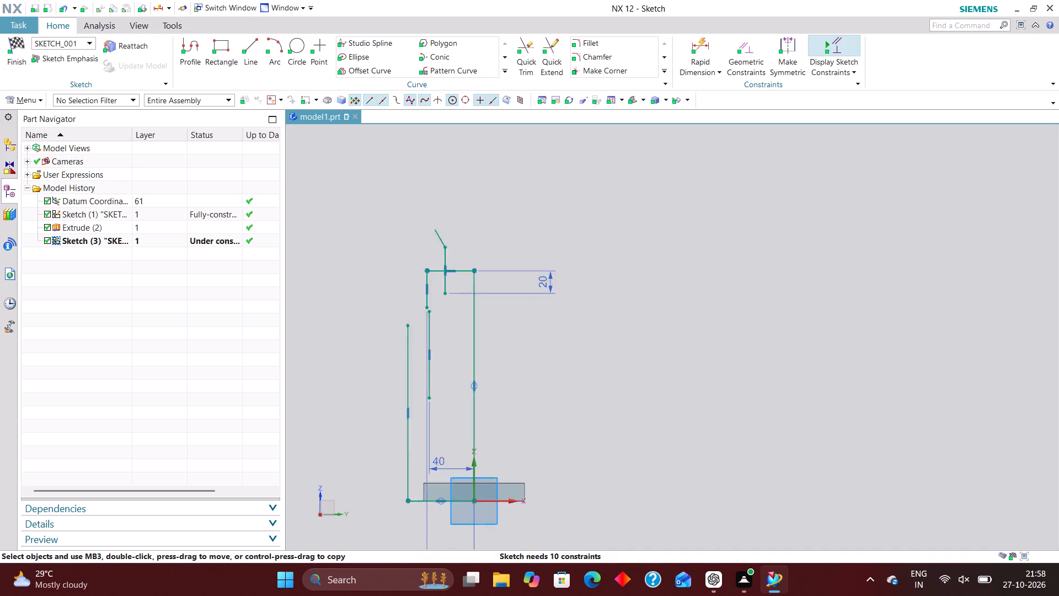
scroll(452, 398, up, 2)
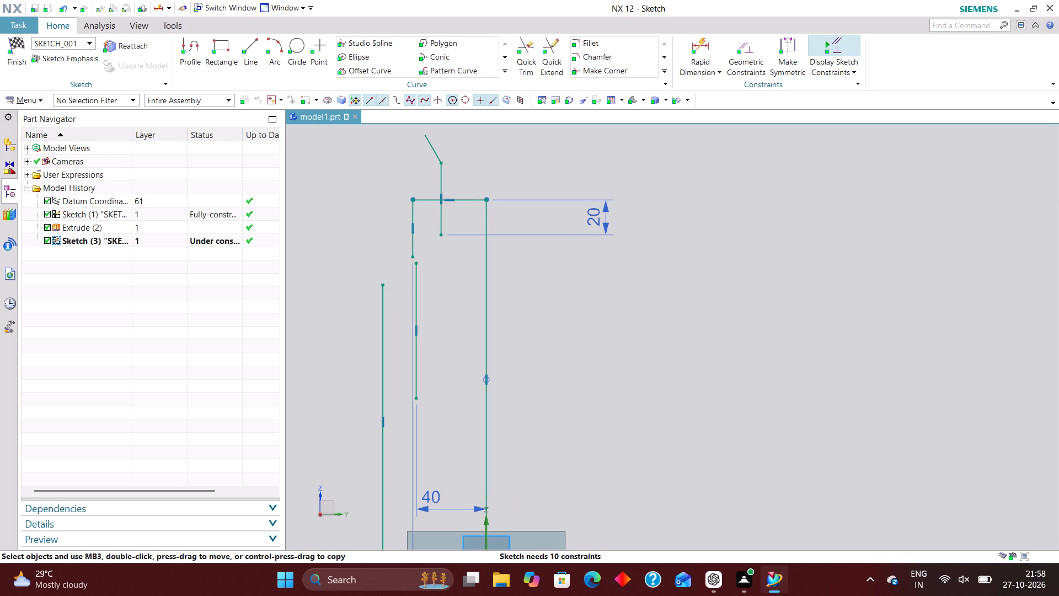
scroll(436, 301, down, 3)
scroll(457, 371, up, 2)
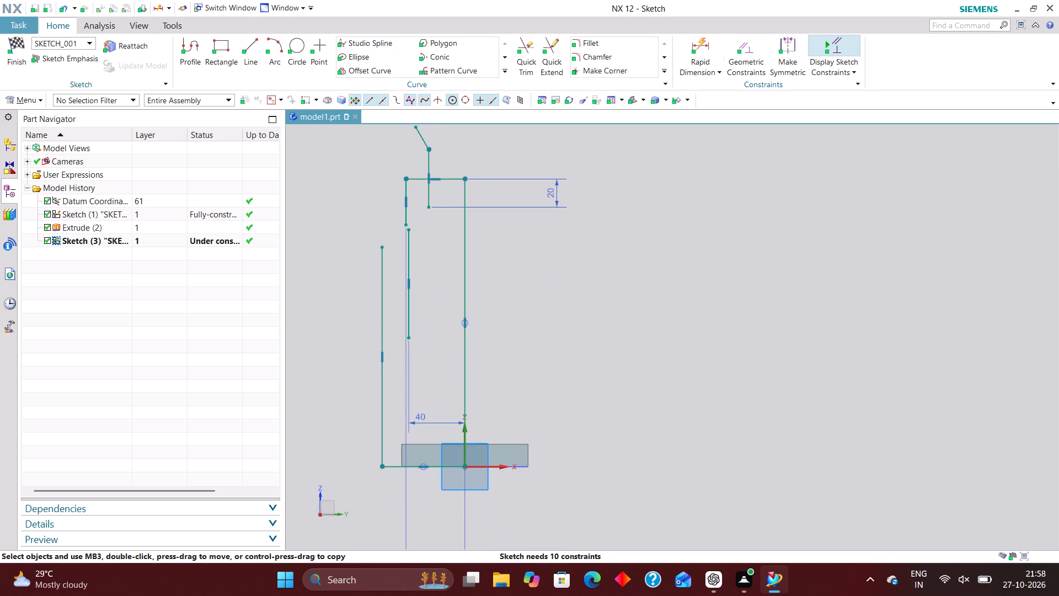
click(712, 45)
click(464, 376)
click(635, 308)
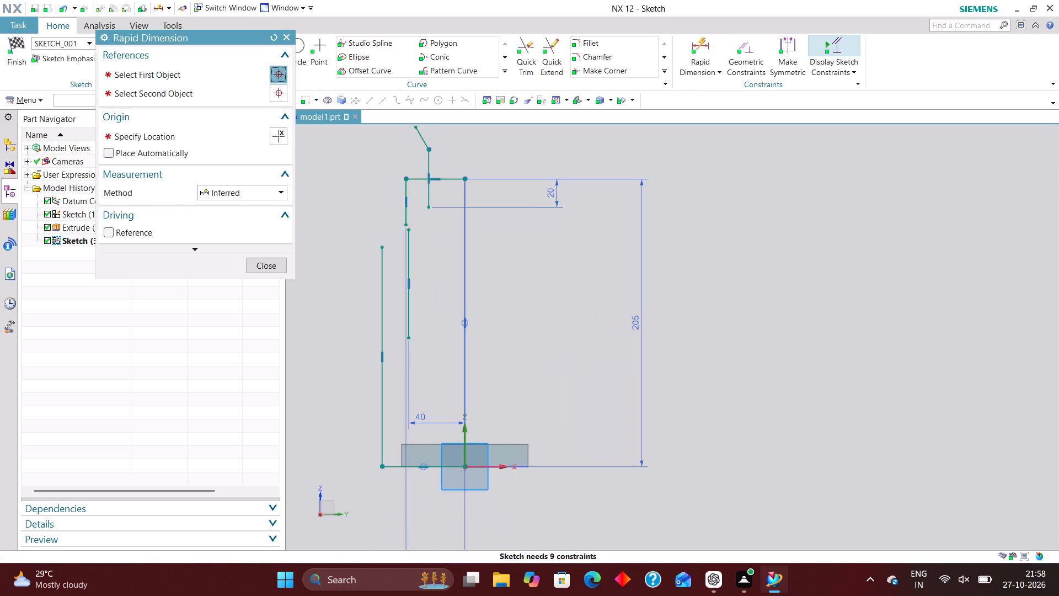
text(111)
key(Return)
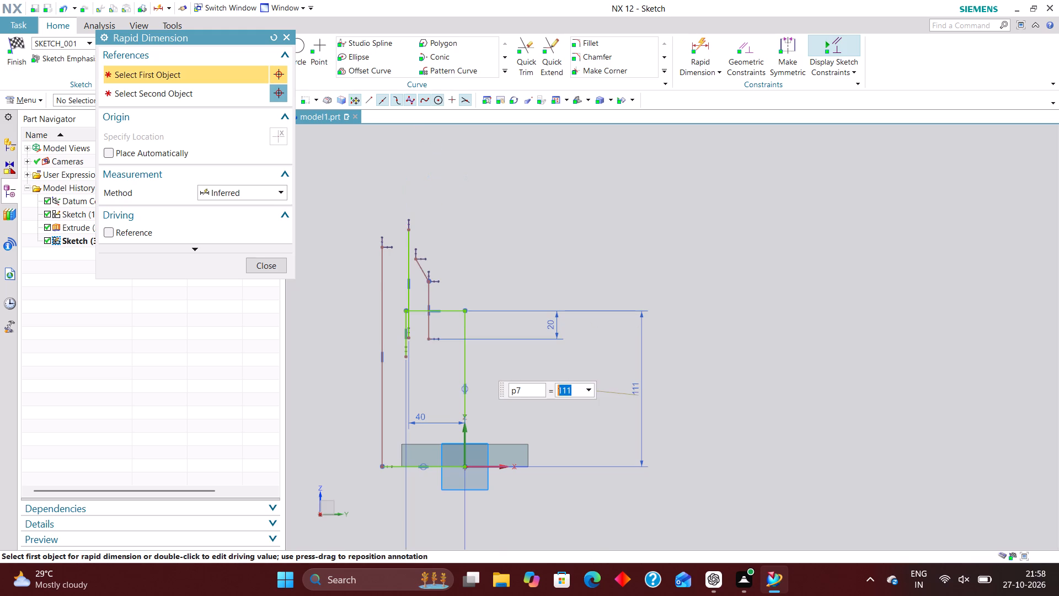
click(275, 269)
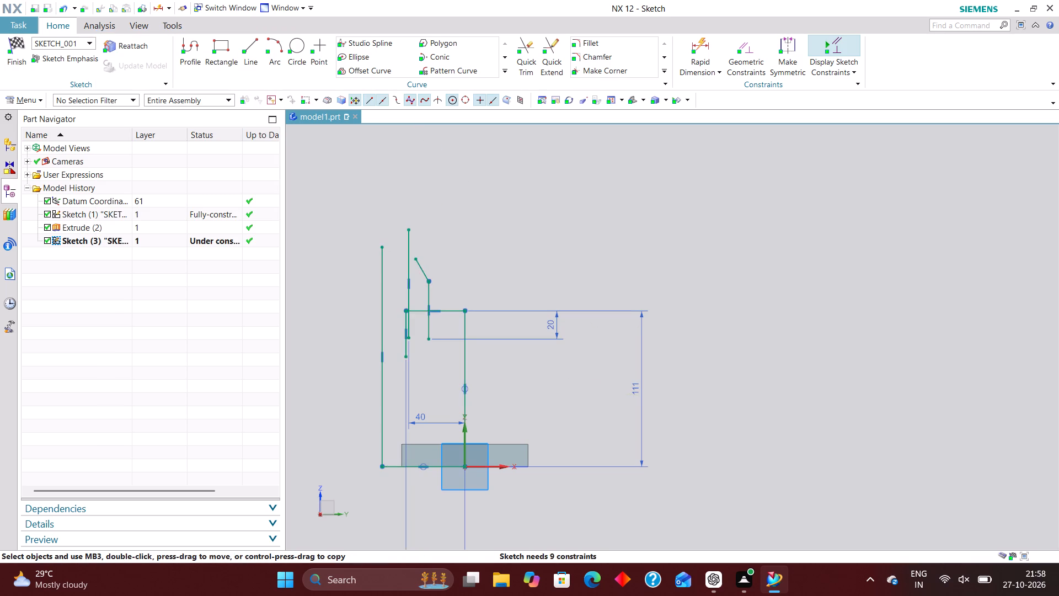
Move the upper end of the vertical line dimensioned 40 mm from the axis down below the profile's top edge.
scroll(423, 359, up, 4)
scroll(406, 330, down, 3)
scroll(407, 329, up, 3)
scroll(399, 339, down, 3)
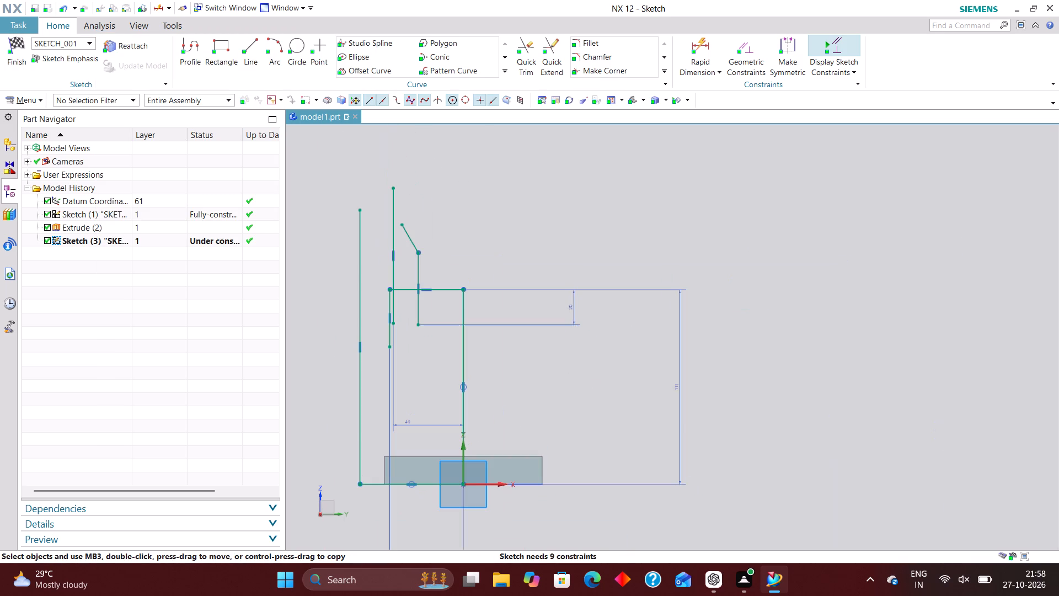
drag(392, 187, 400, 368)
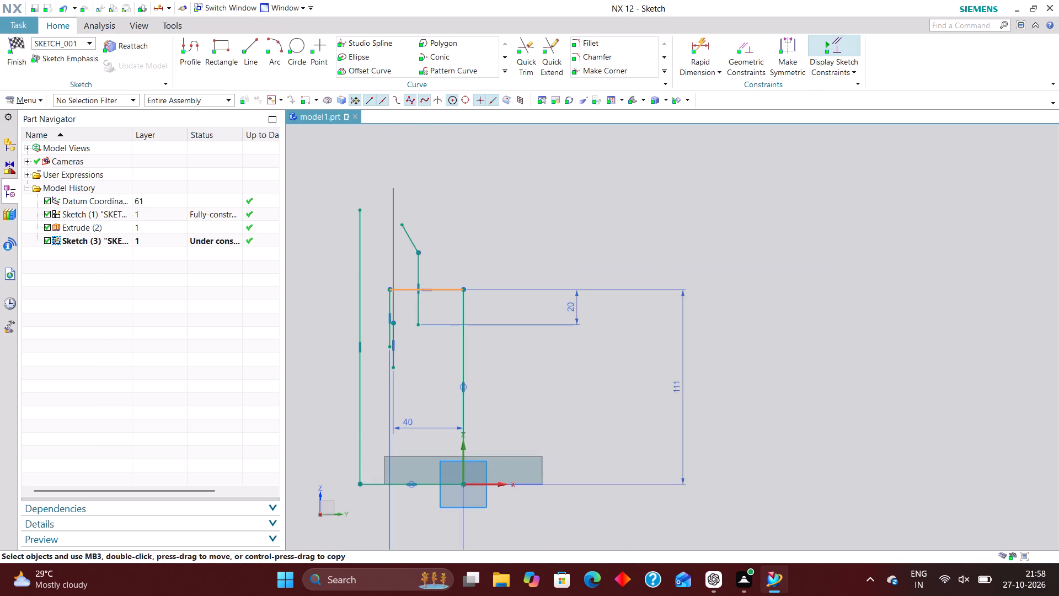
drag(400, 368, 401, 361)
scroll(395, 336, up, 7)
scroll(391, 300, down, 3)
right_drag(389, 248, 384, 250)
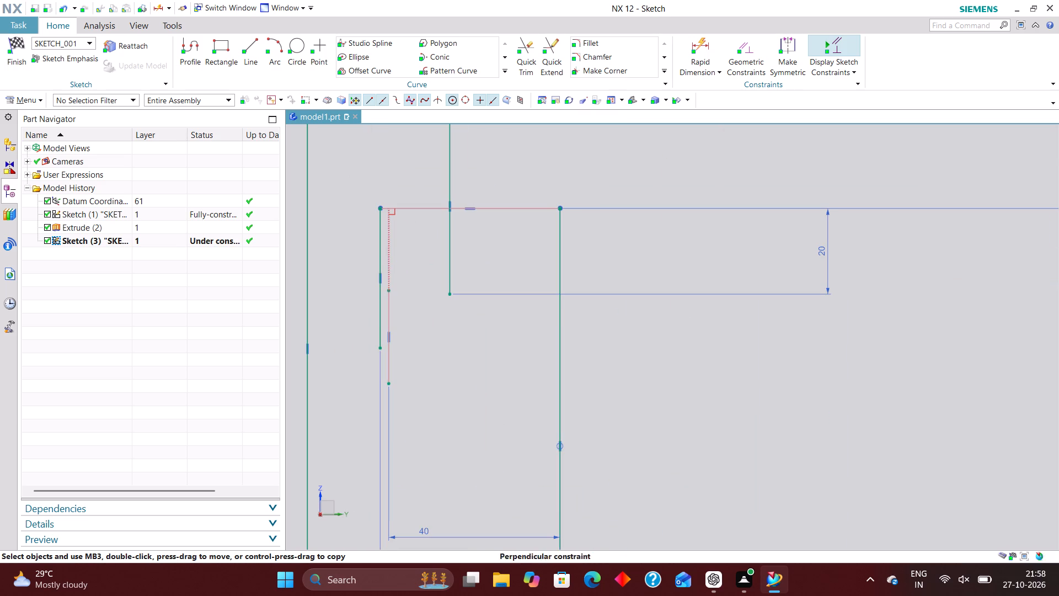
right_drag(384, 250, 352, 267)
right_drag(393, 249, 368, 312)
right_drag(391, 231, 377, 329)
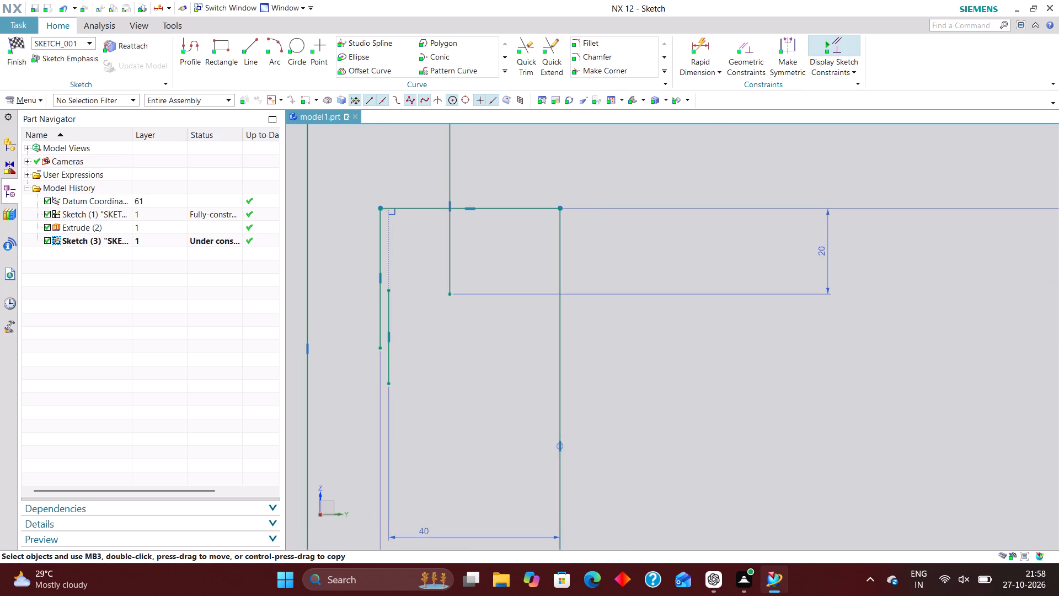
Move the slanted line's lower end down below the profile's top edge and its upper end to just above that edge.
right_drag(394, 237, 324, 311)
right_drag(391, 247, 347, 344)
right_drag(387, 263, 301, 270)
scroll(400, 348, down, 4)
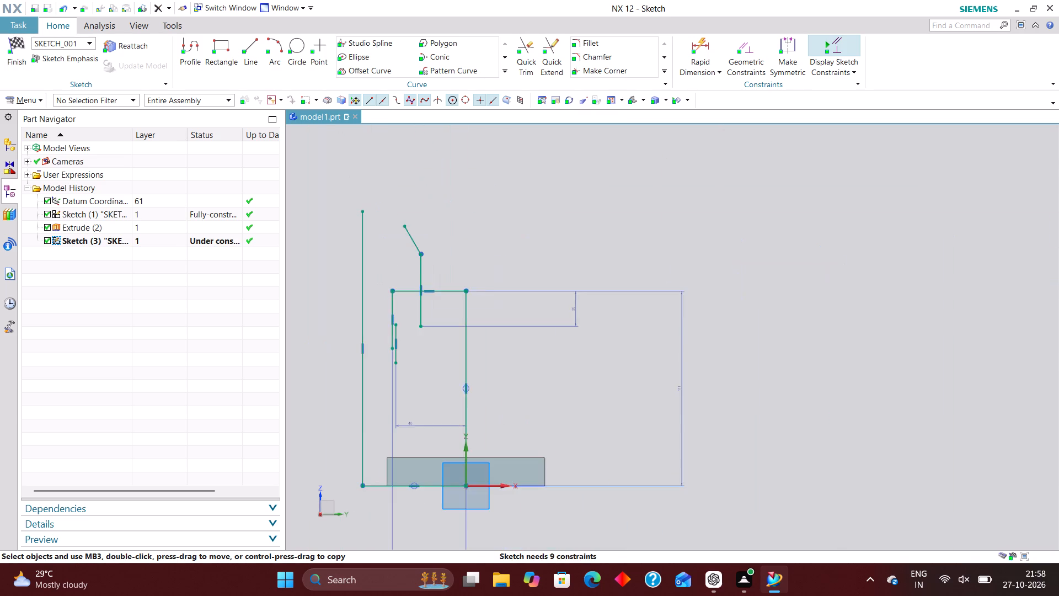
scroll(438, 304, up, 2)
drag(382, 182, 390, 194)
drag(410, 226, 411, 298)
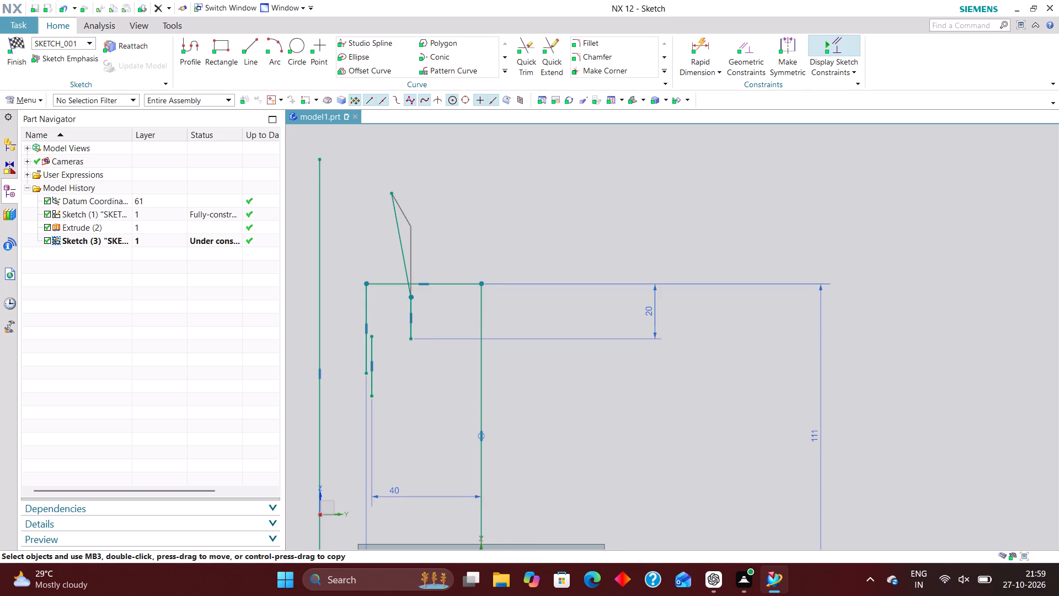
drag(411, 298, 412, 301)
drag(391, 195, 390, 252)
drag(390, 252, 380, 269)
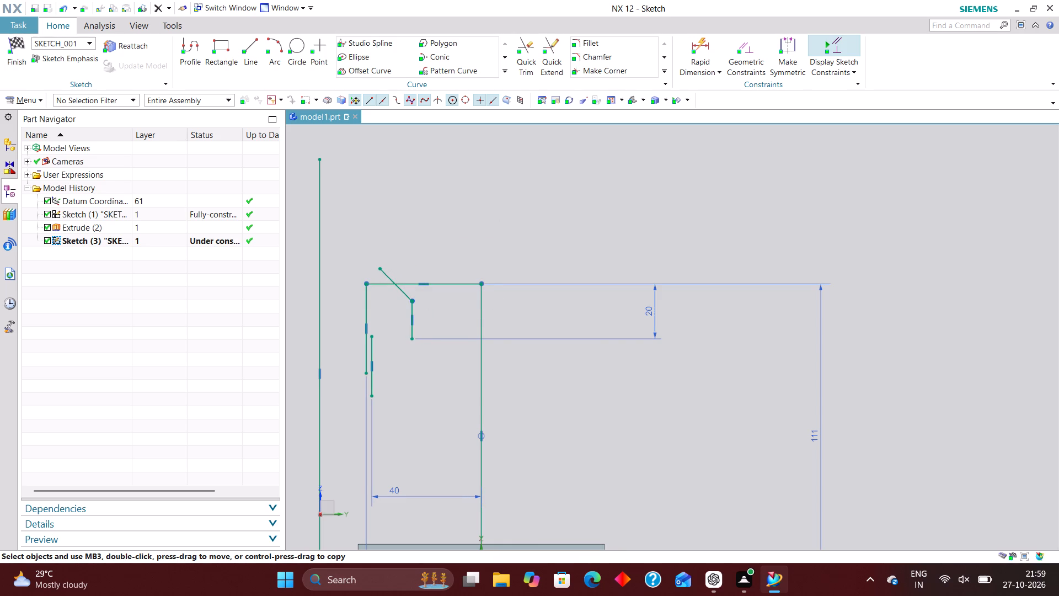
Dimension the short vertical line under the slanted line at 72/2 mm from the sketch's vertical axis, and finish Rapid Dimension.
scroll(408, 334, down, 2)
scroll(410, 347, up, 5)
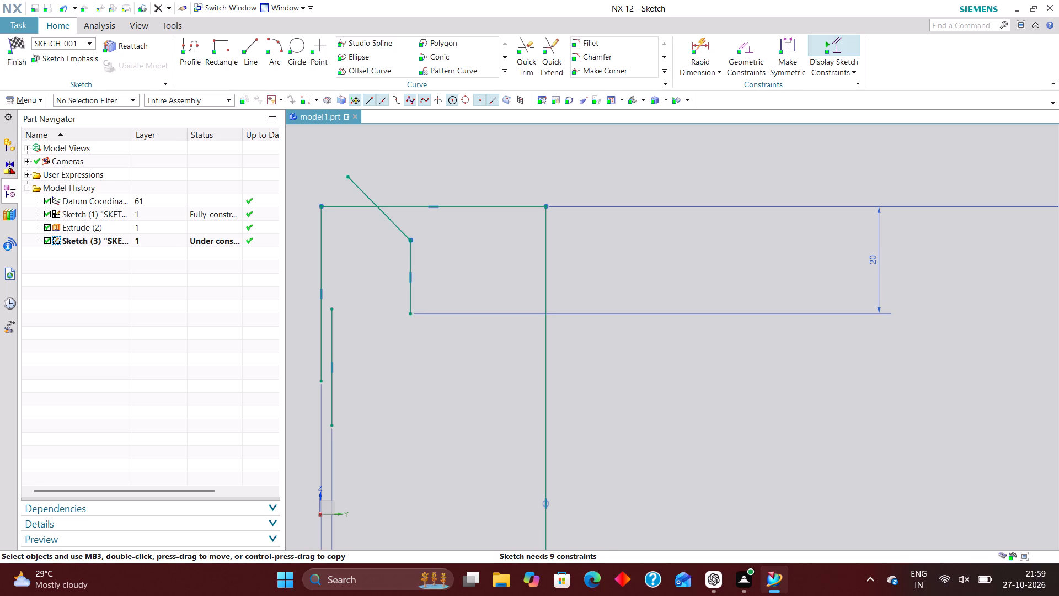
scroll(386, 276, down, 8)
scroll(406, 226, down, 5)
scroll(422, 274, up, 3)
click(704, 51)
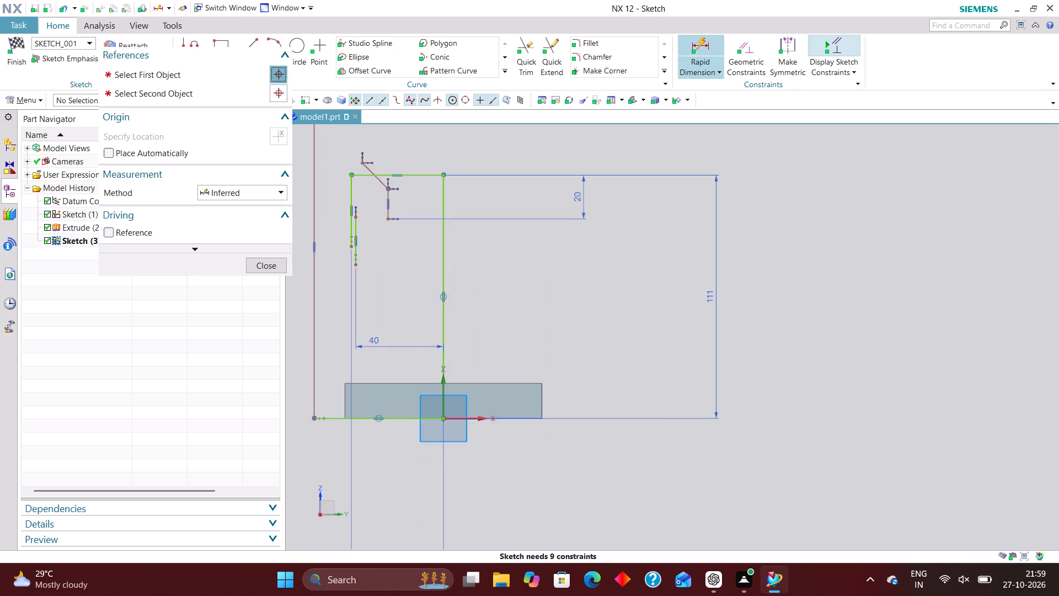
click(389, 209)
right_click(444, 394)
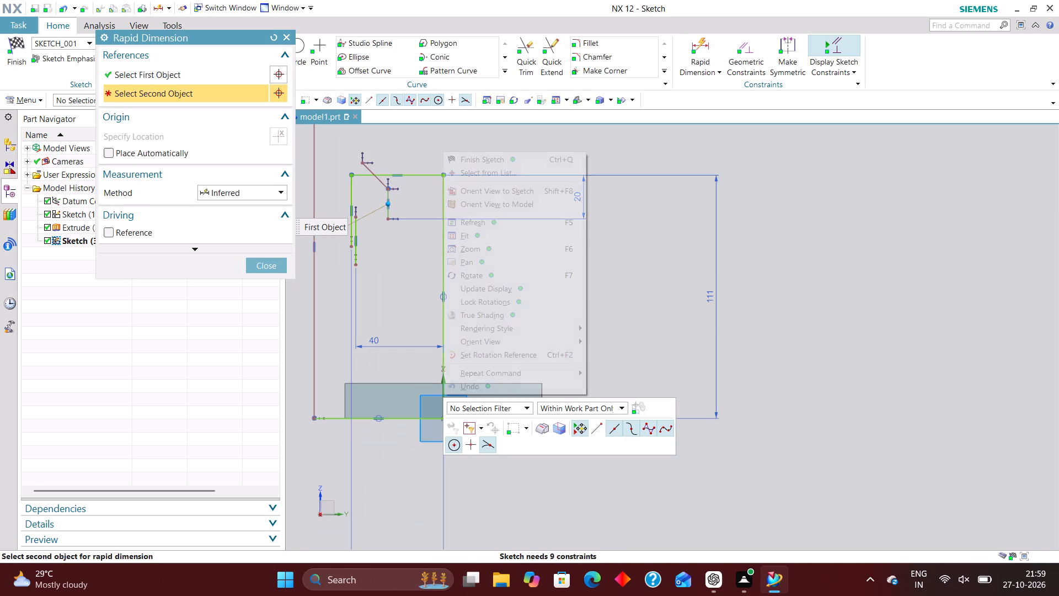
click(488, 175)
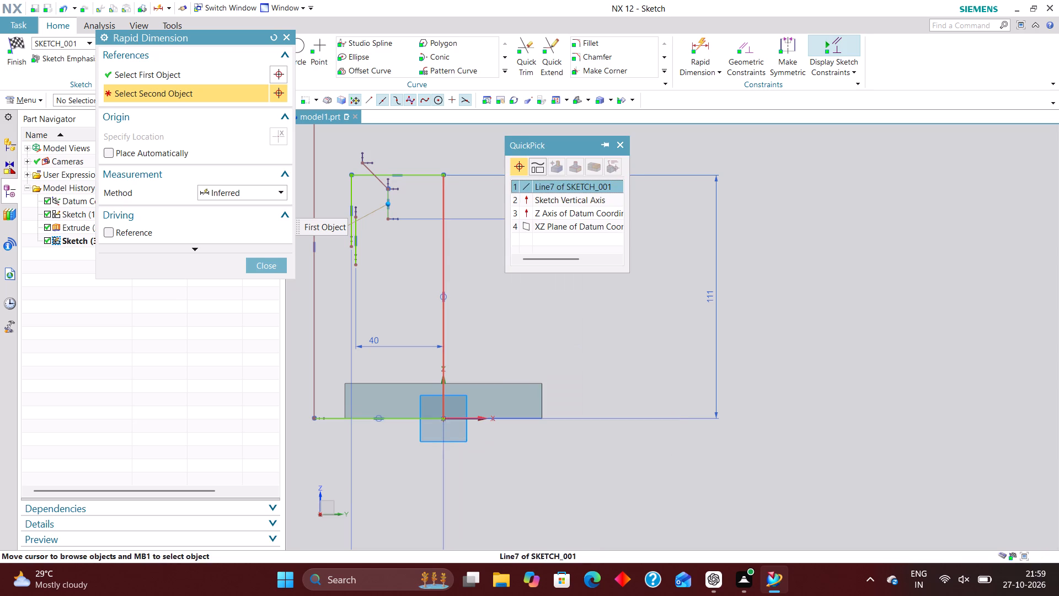
click(564, 199)
click(416, 472)
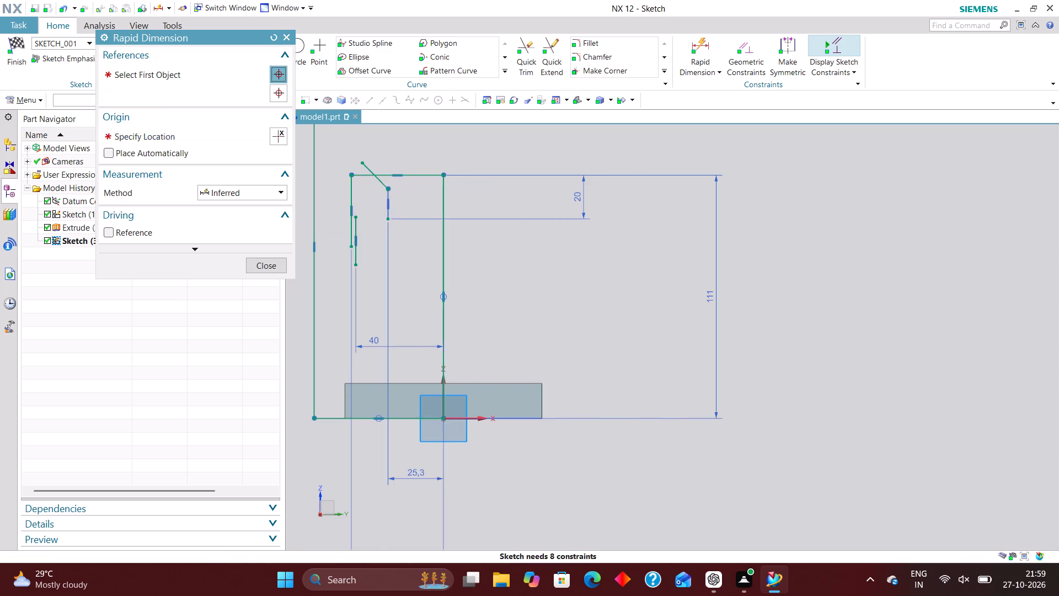
key(7)
text(2/2)
key(Return)
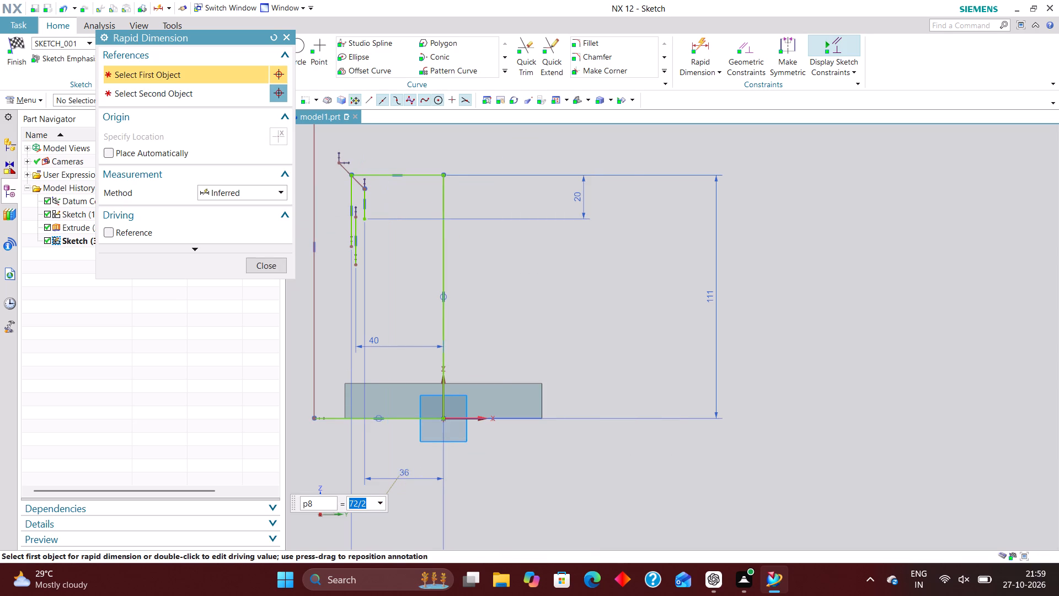
click(271, 268)
Move the slanted line's upper end inward, to just above the top edge near the profile's outer corner.
scroll(385, 203, up, 3)
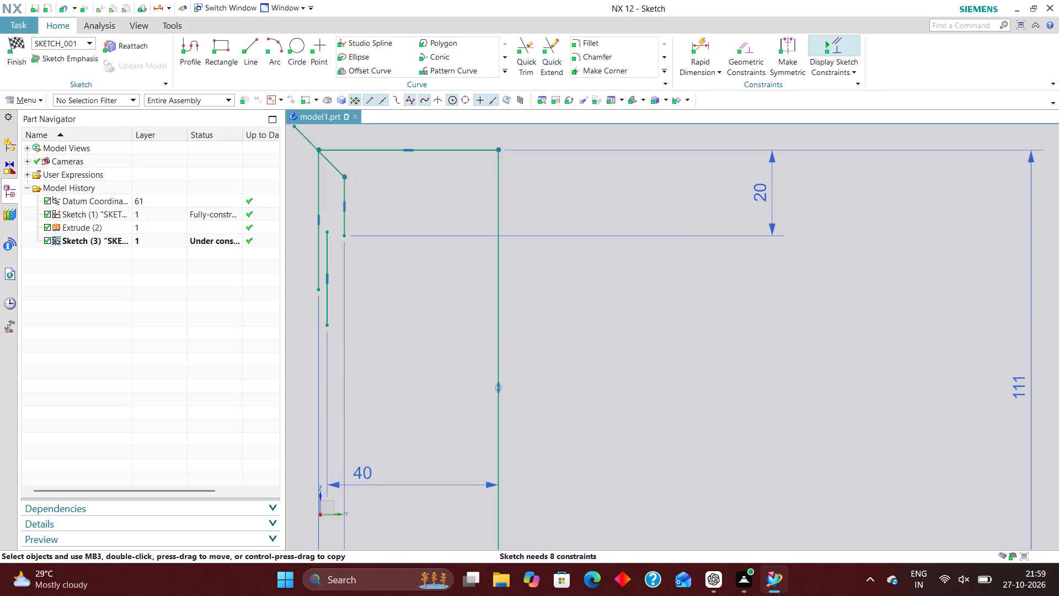
scroll(387, 276, down, 1)
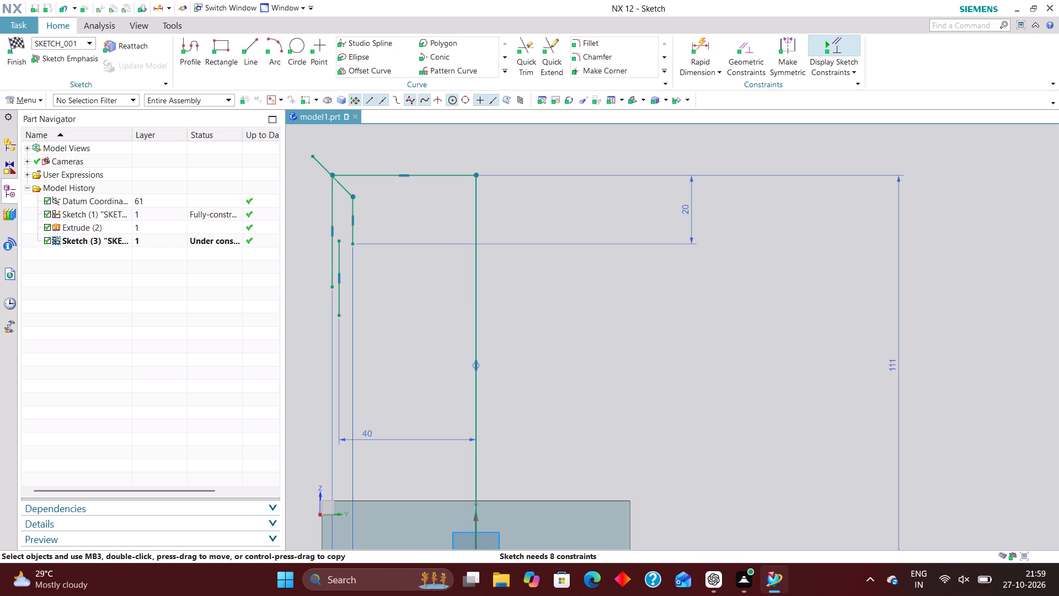
scroll(376, 233, down, 5)
scroll(391, 292, down, 2)
scroll(365, 211, up, 5)
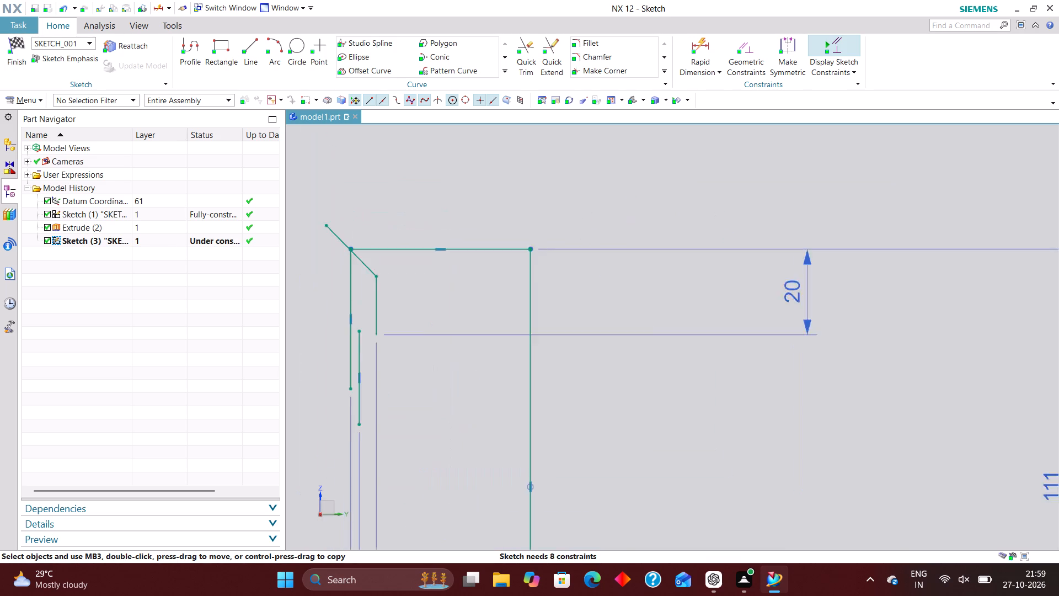
drag(312, 226, 347, 244)
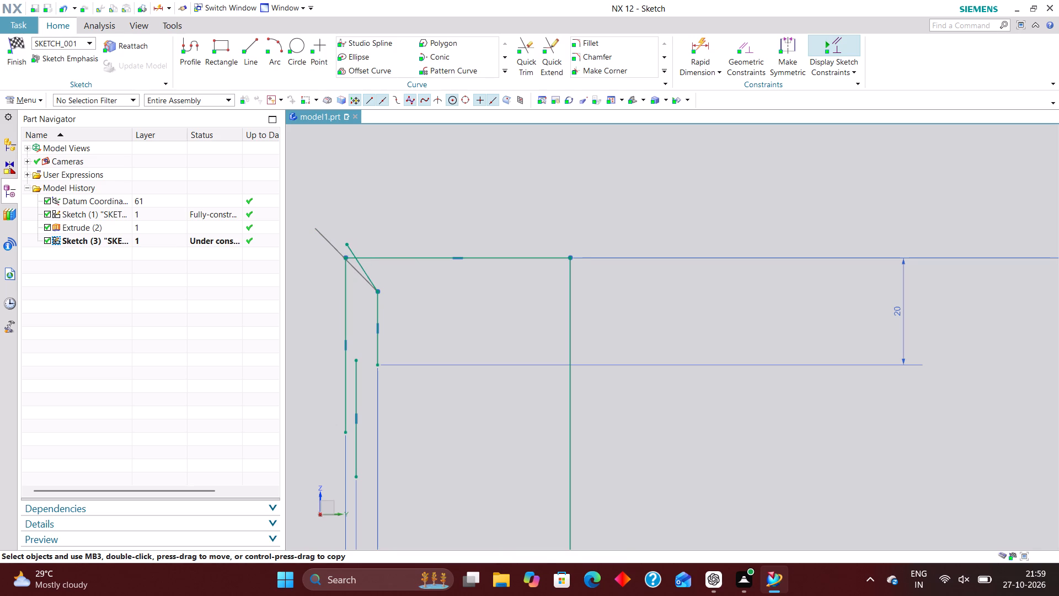
drag(347, 244, 351, 244)
drag(351, 244, 352, 244)
Dimension the slanted line's upper end at 78/2 mm from the profile's vertical axis line, and finish Rapid Dimension.
scroll(330, 212, down, 5)
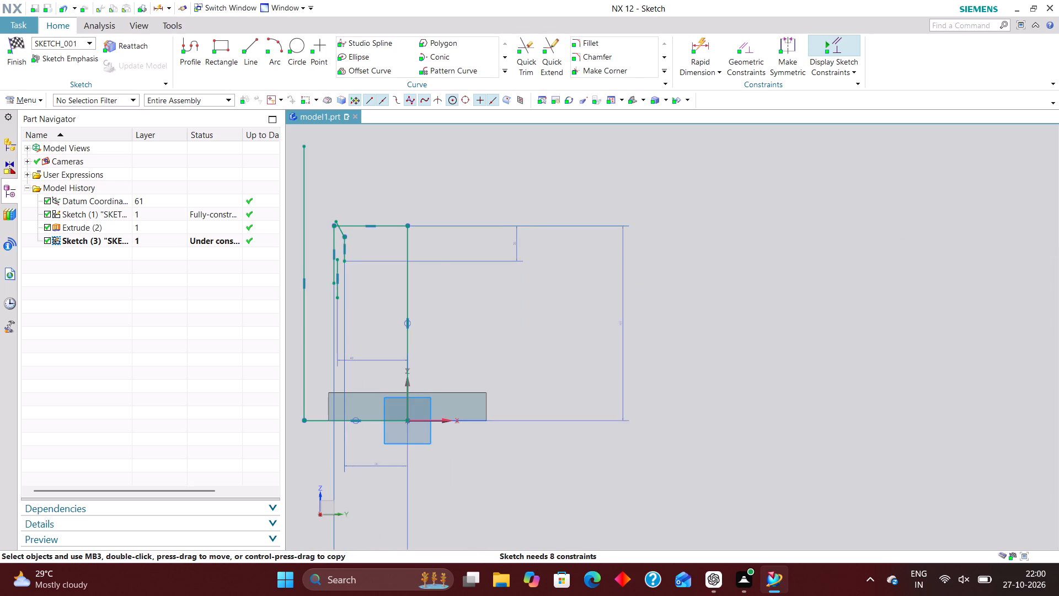
click(705, 44)
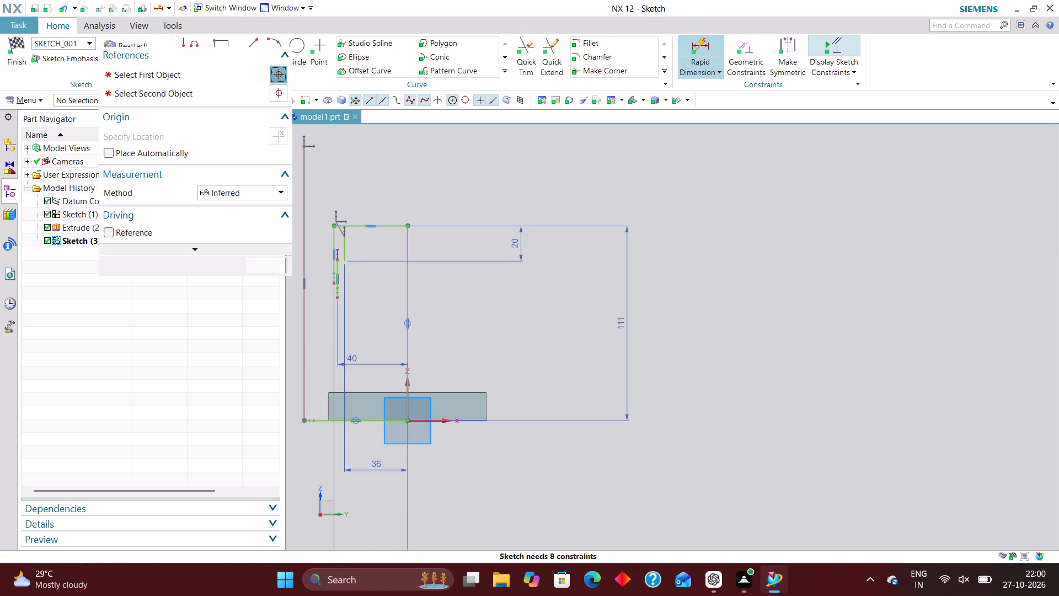
scroll(331, 232, up, 5)
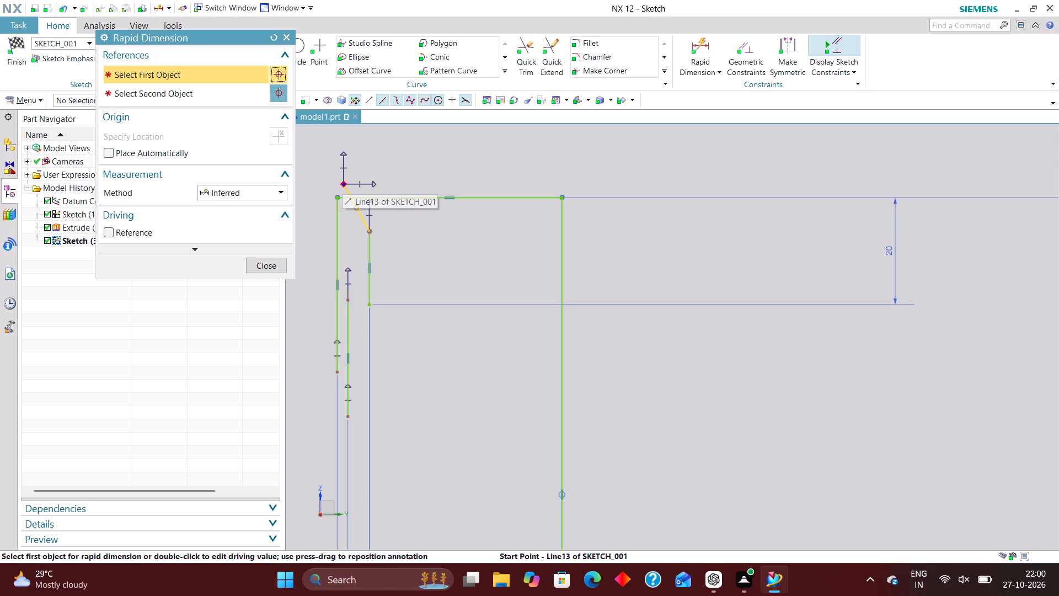
click(343, 183)
scroll(384, 163, down, 4)
click(461, 408)
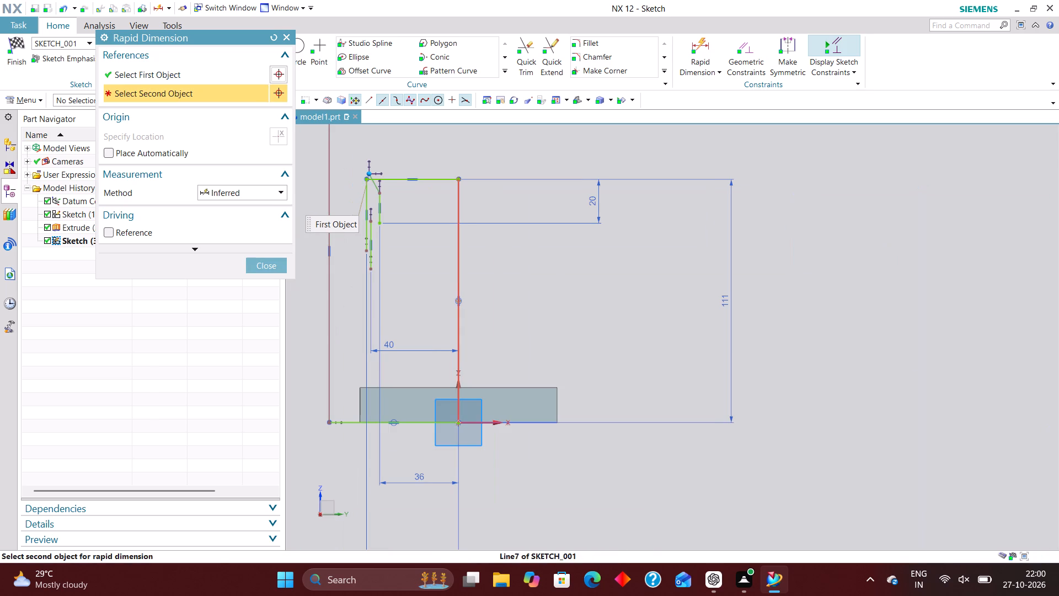
click(419, 129)
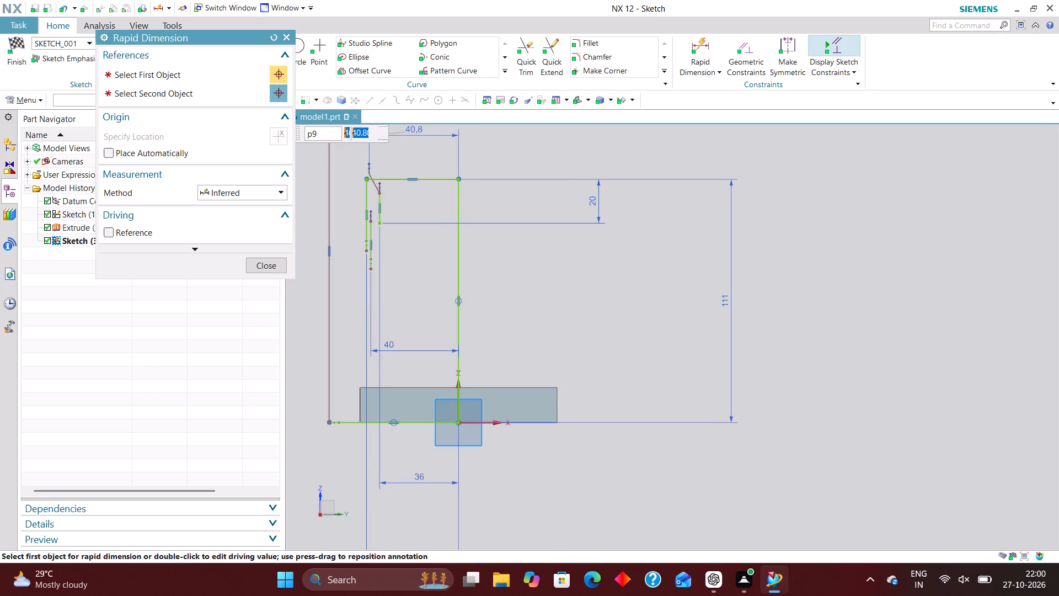
text(78/2)
key(Return)
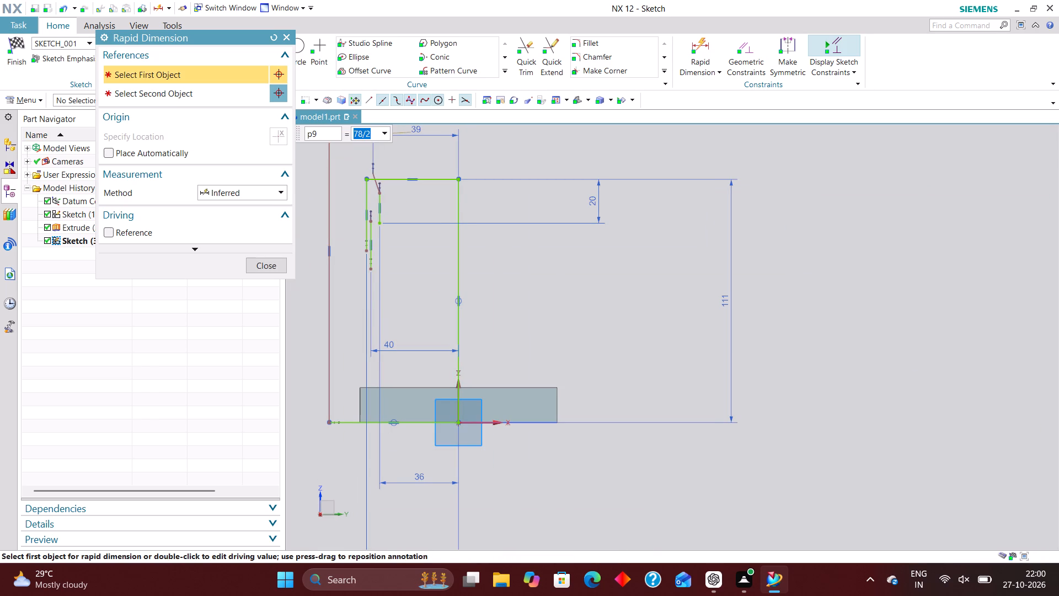
click(282, 269)
Shorten the vertical line under the profile's outer corner by moving its lower end up, above the line dimensioned 40 mm from the axis.
scroll(631, 291, down, 1)
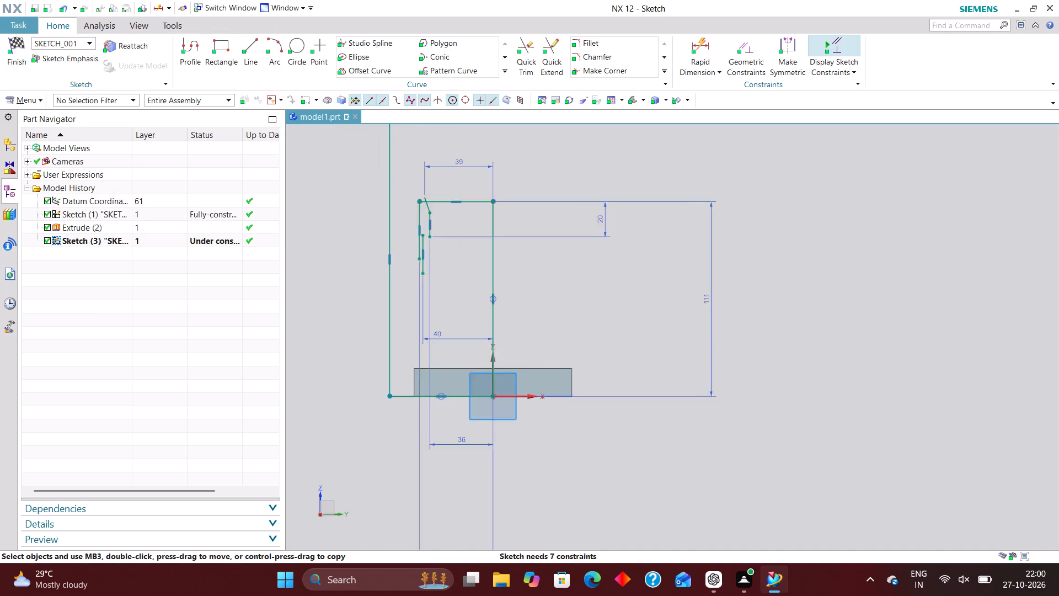
scroll(633, 293, down, 1)
scroll(464, 223, up, 9)
scroll(503, 260, down, 1)
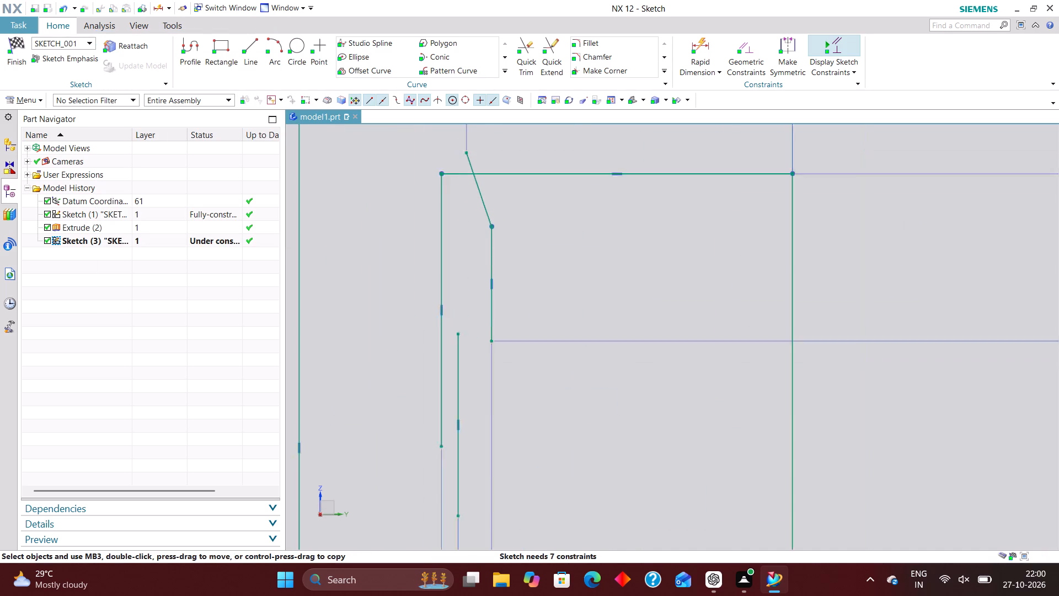
scroll(504, 261, down, 1)
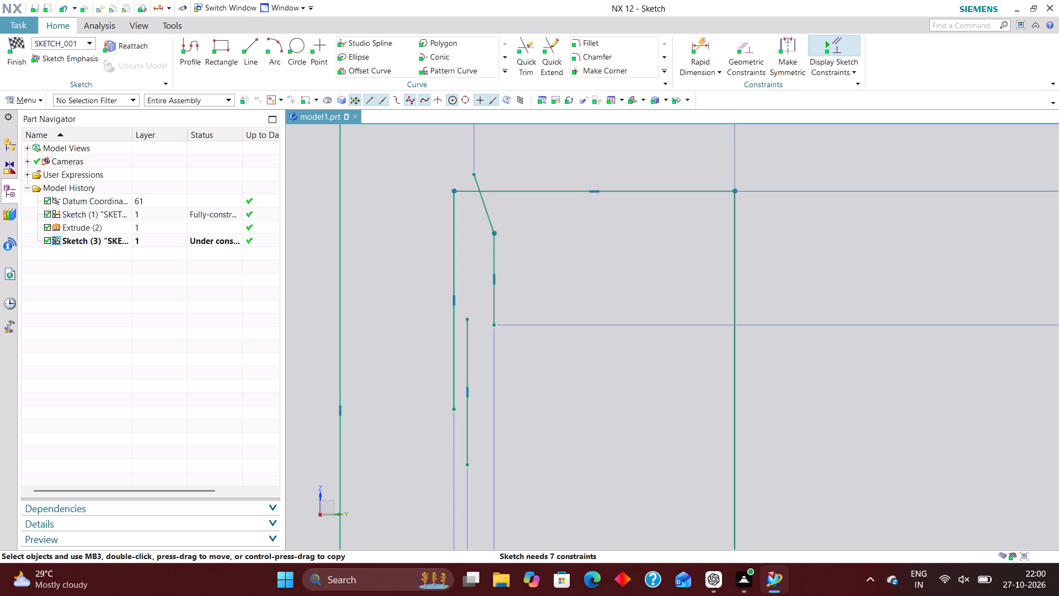
scroll(518, 234, down, 5)
scroll(519, 263, up, 6)
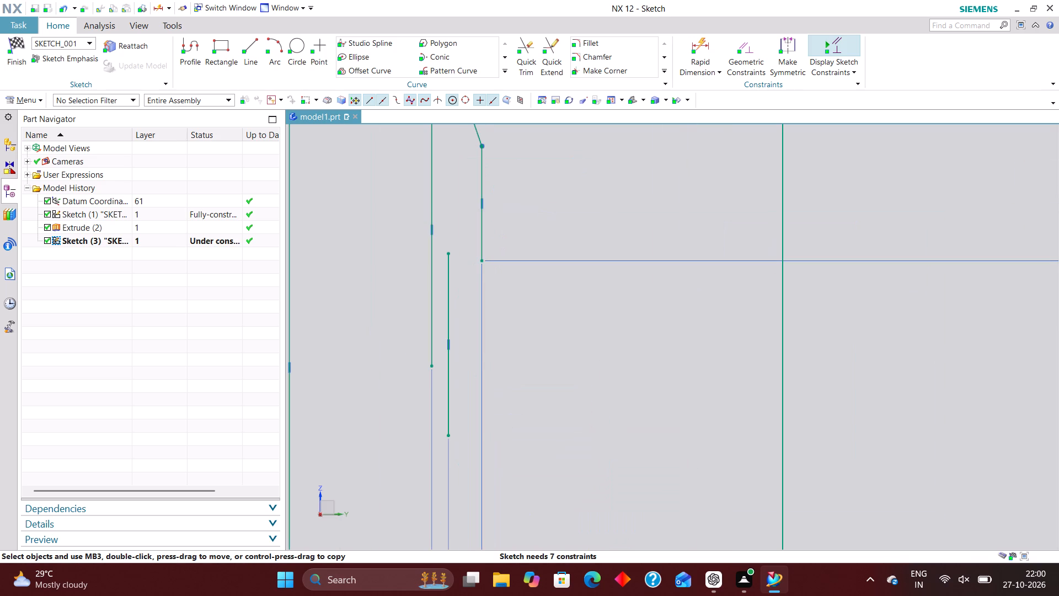
drag(434, 365, 430, 361)
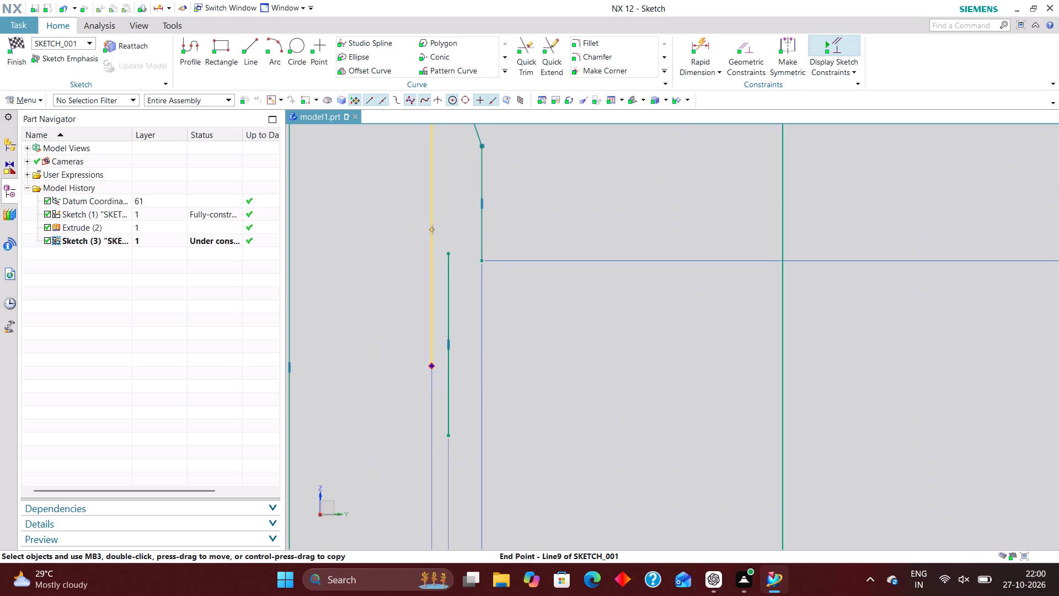
drag(430, 361, 439, 190)
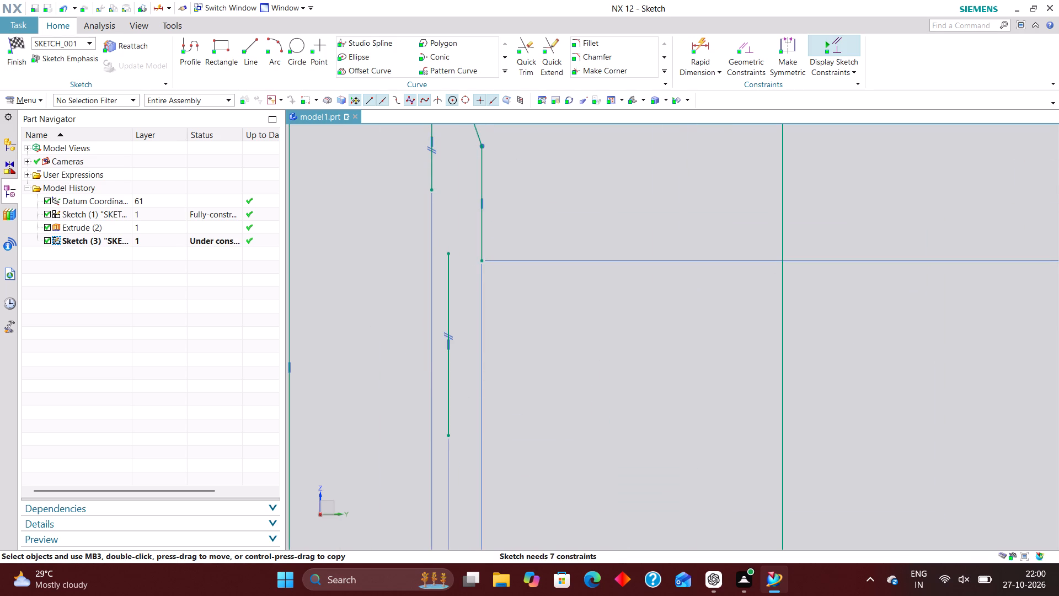
Move the upper end of the vertical line dimensioned 40 mm from the axis down below the 36 mm line's lower end.
right_drag(437, 155, 294, 170)
scroll(427, 236, down, 1)
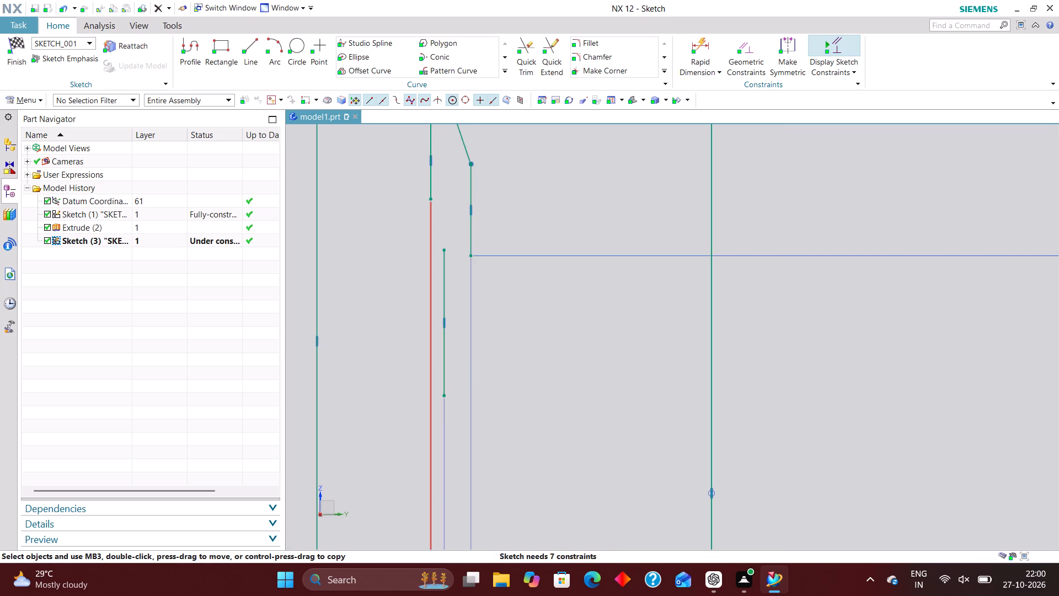
scroll(441, 268, up, 1)
scroll(427, 271, down, 2)
scroll(437, 306, up, 3)
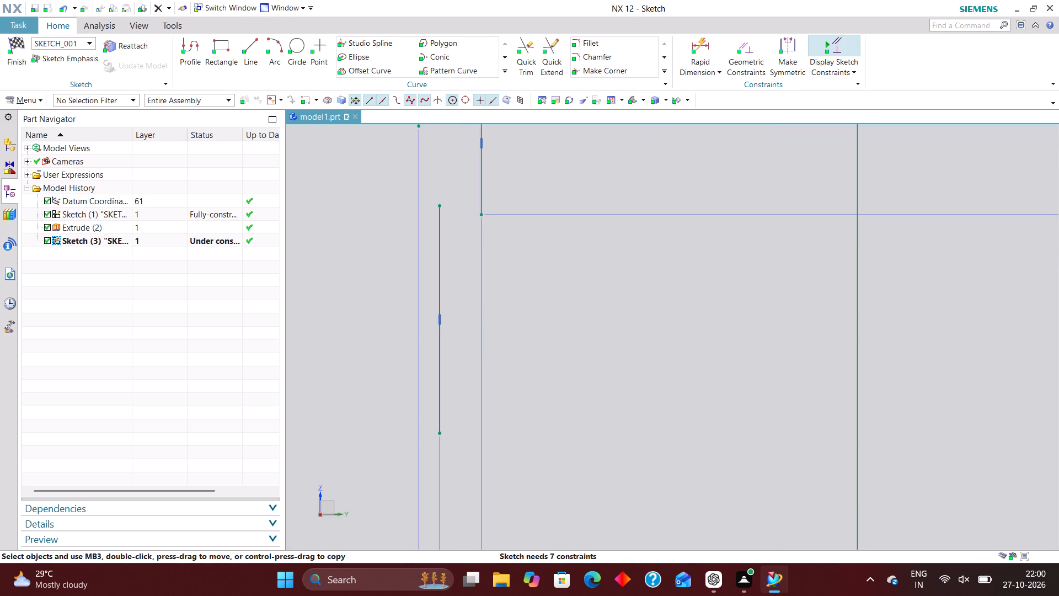
drag(440, 204, 440, 225)
drag(444, 225, 444, 231)
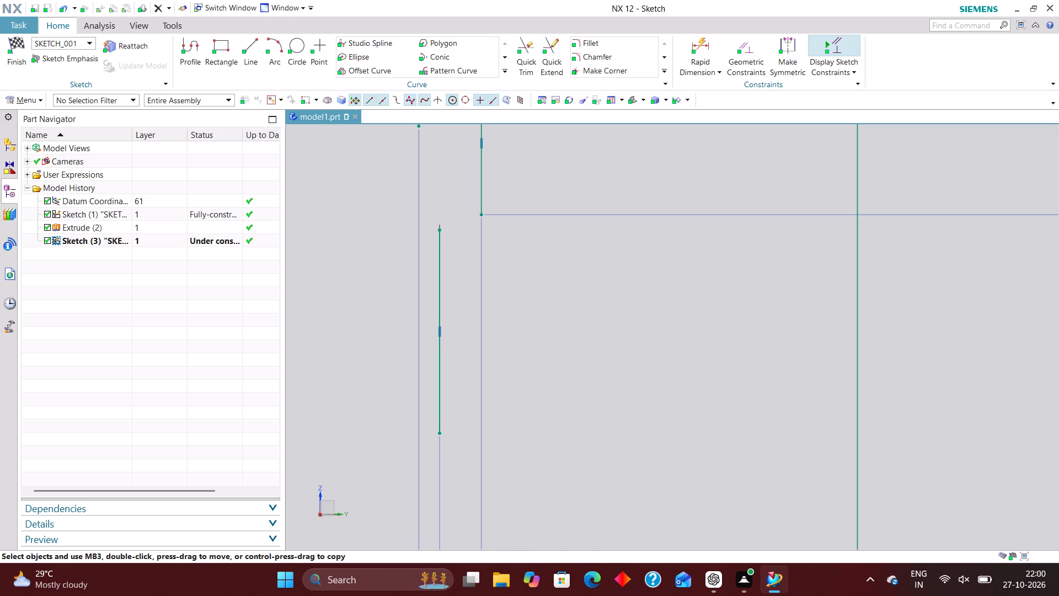
drag(444, 231, 445, 237)
Sketch a horizontal line at a height of about 90.5 mm, passing between the 36 mm line's lower end and the 40 mm line's upper end.
click(253, 43)
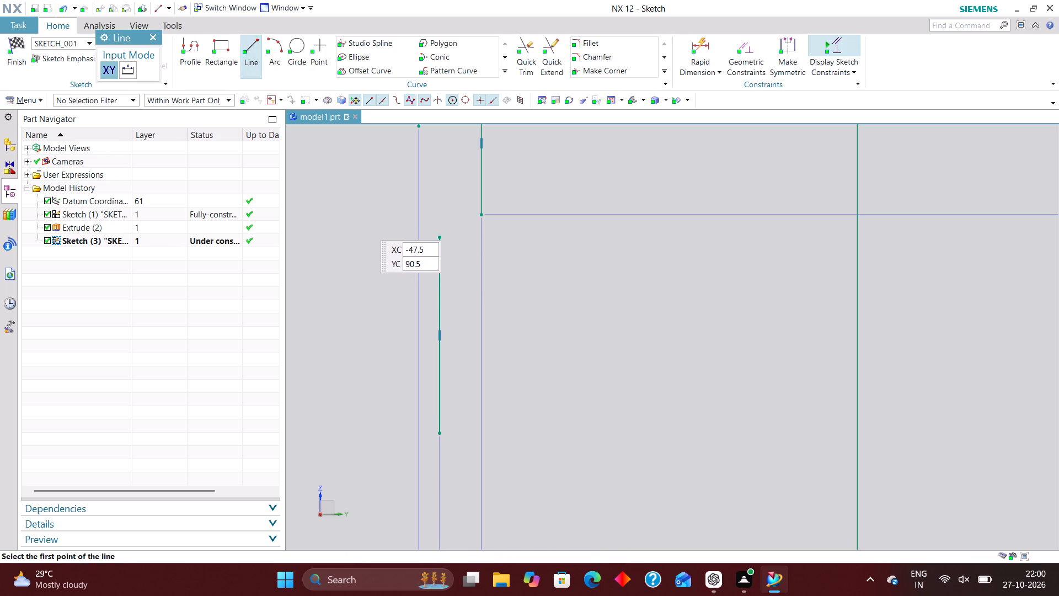
click(356, 218)
click(549, 225)
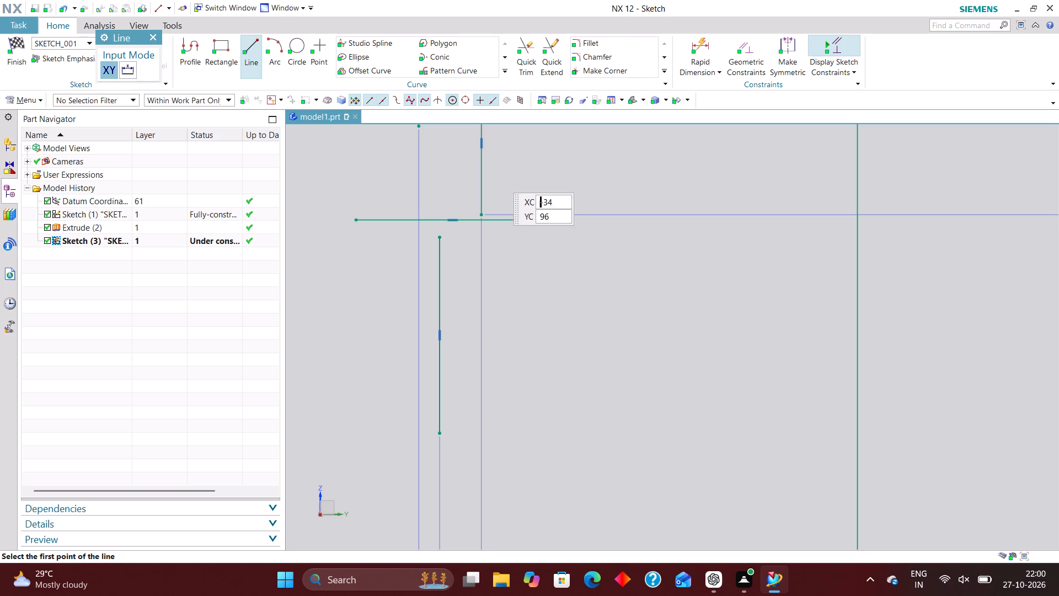
Finish the Line tool and shift the new horizontal line outward so its inner end sits just beside the 36 mm line's lower end.
drag(452, 221, 457, 204)
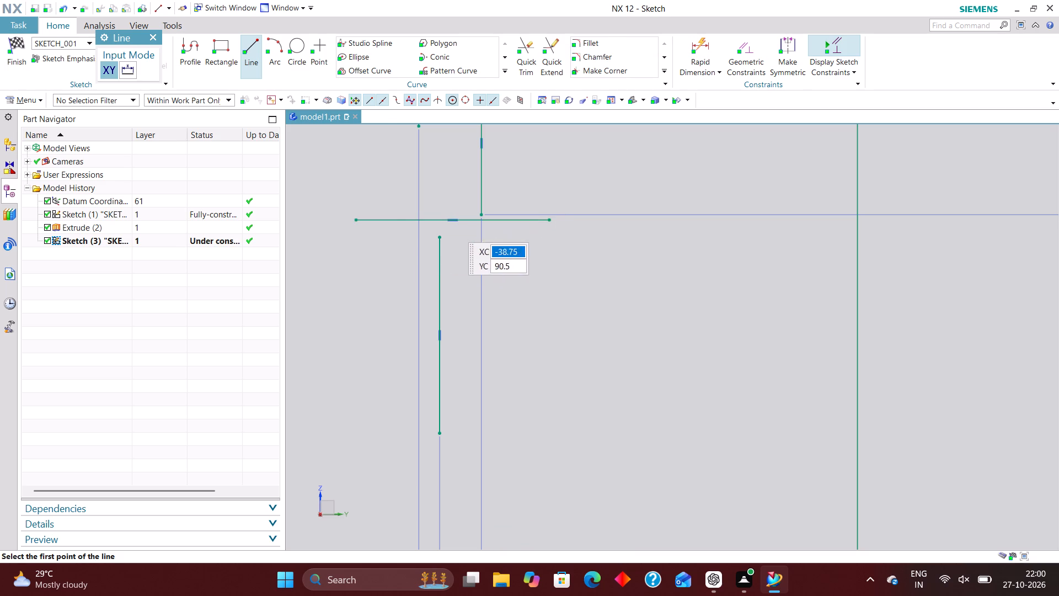
click(157, 36)
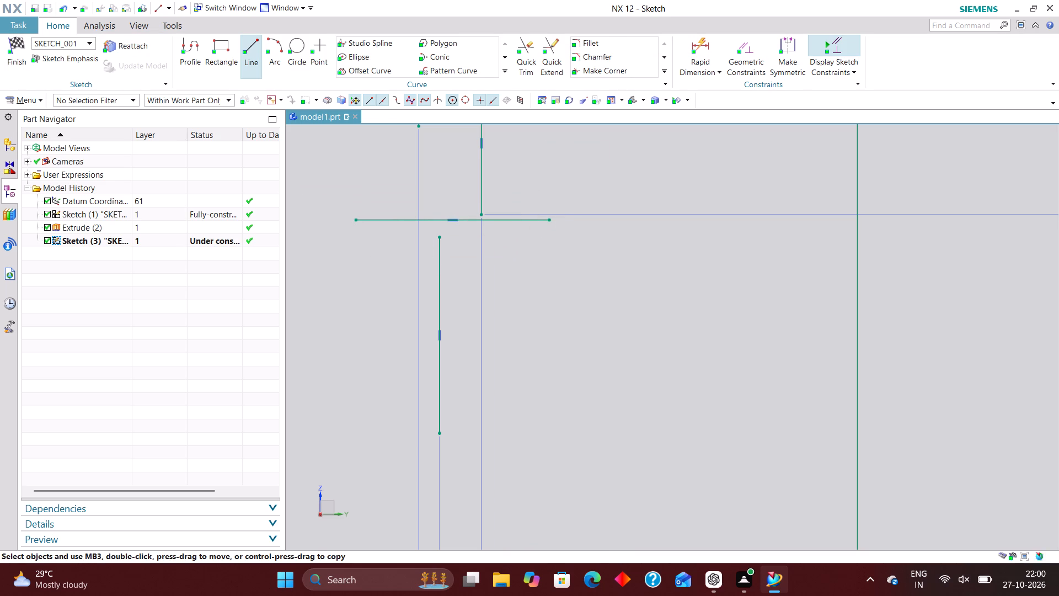
drag(450, 219, 389, 215)
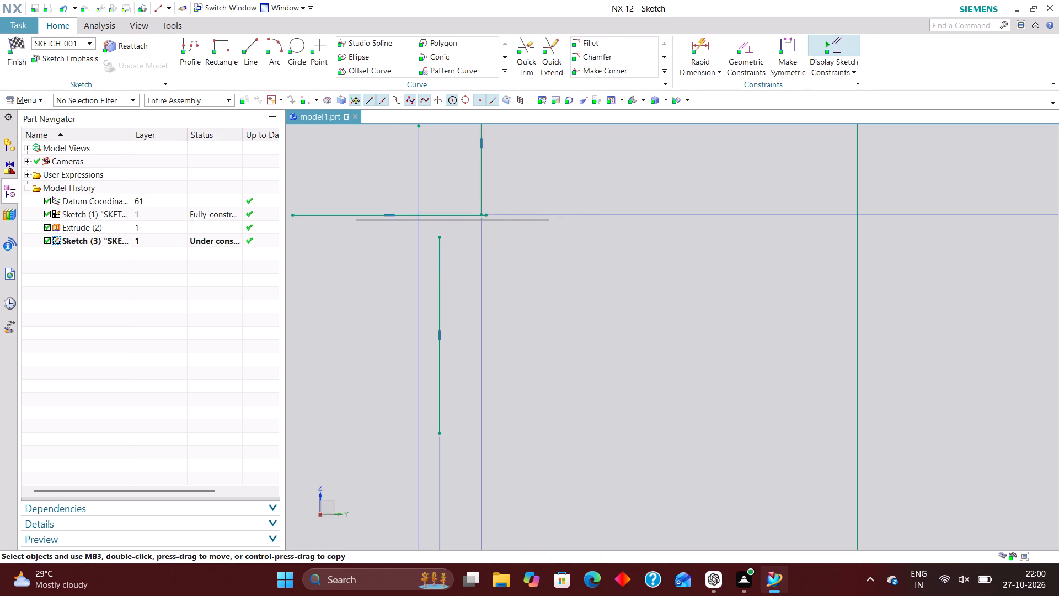
drag(389, 215, 391, 221)
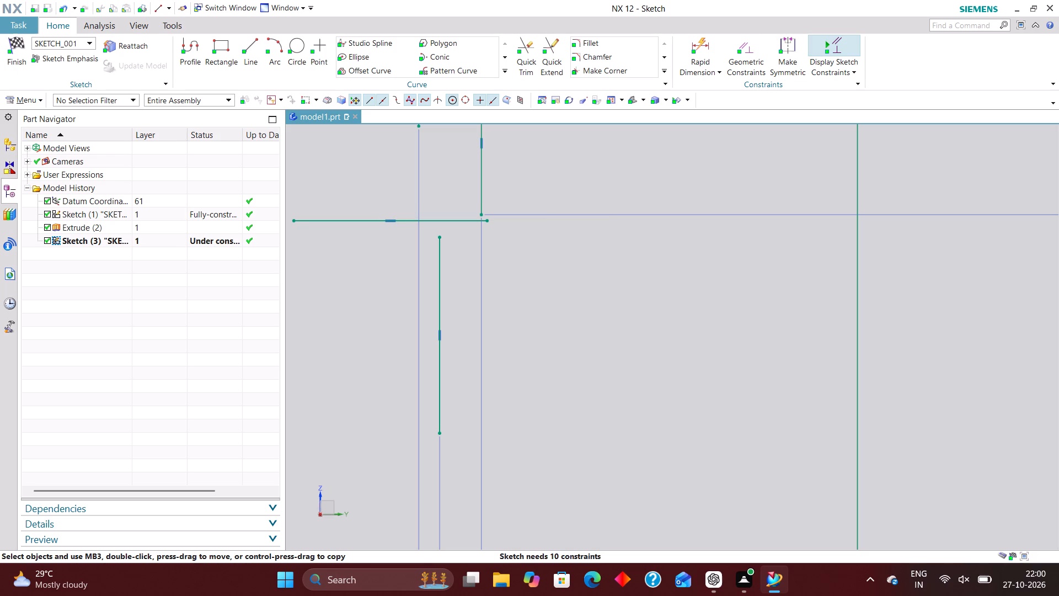
Constrain the horizontal line's inner end coincident with the lower end of the vertical line dimensioned 36 mm from the axis.
click(755, 49)
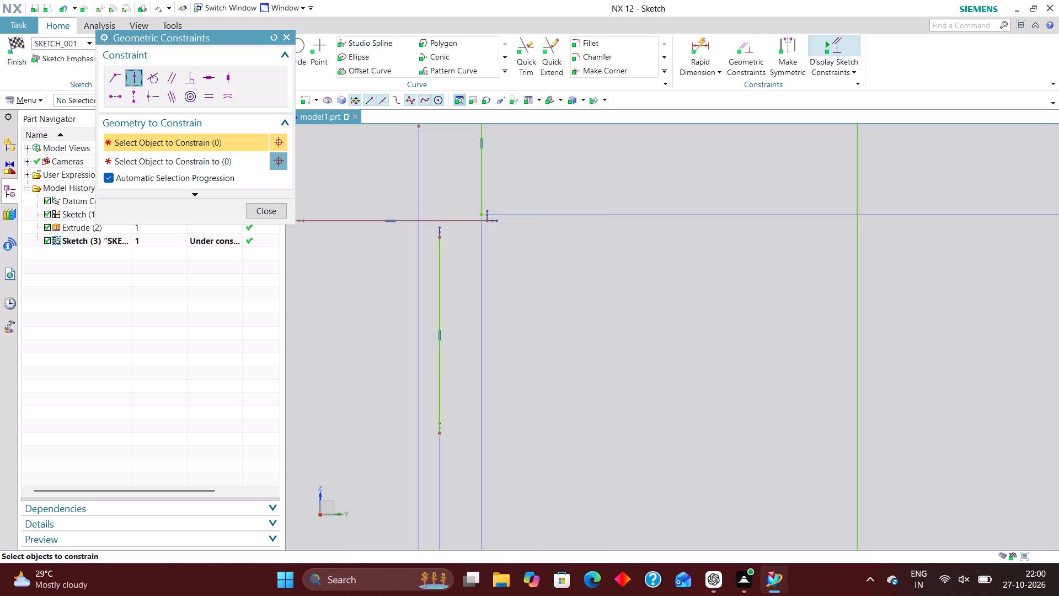
click(111, 82)
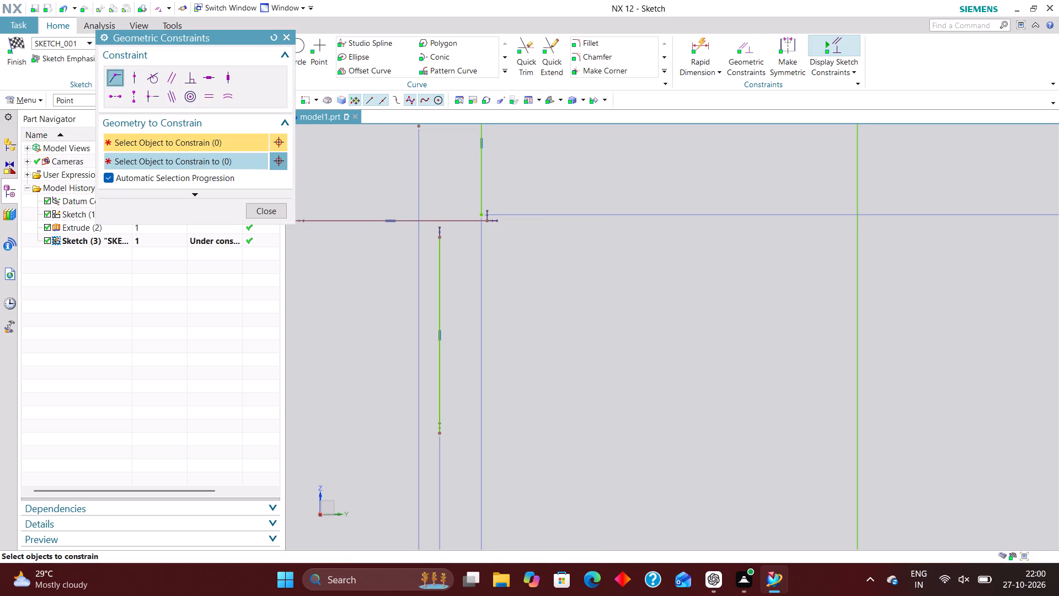
scroll(491, 228, up, 3)
click(485, 218)
click(473, 205)
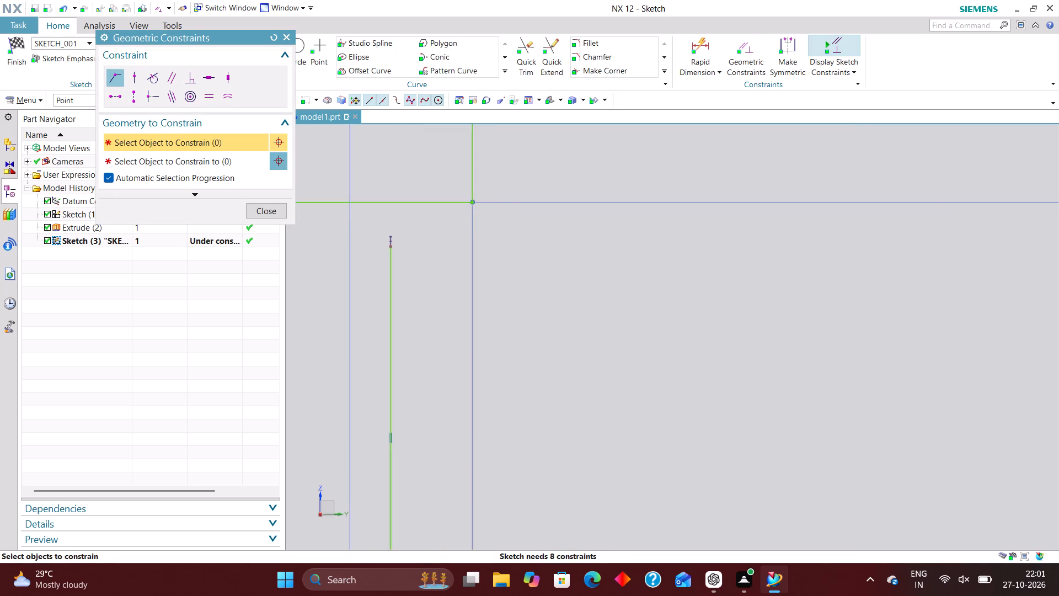
Extend the vertical line dimensioned 40 mm from the axis up to the horizontal line with Quick Extend.
scroll(448, 268, down, 3)
click(549, 57)
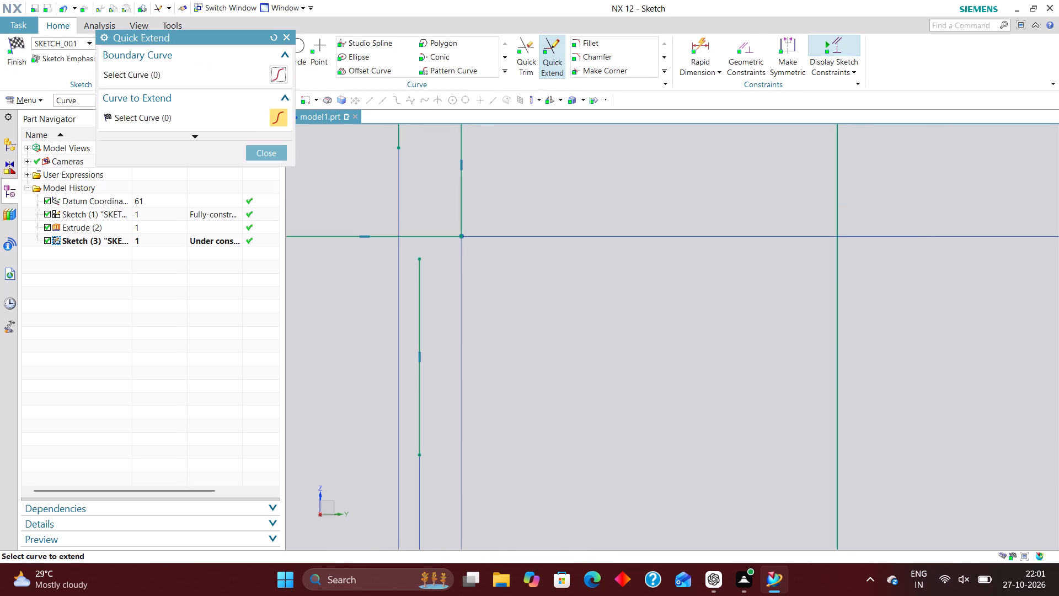
click(418, 281)
click(267, 159)
Trim away the part of the horizontal line overhanging outside the 40 mm vertical line with Quick Trim.
scroll(494, 241, down, 1)
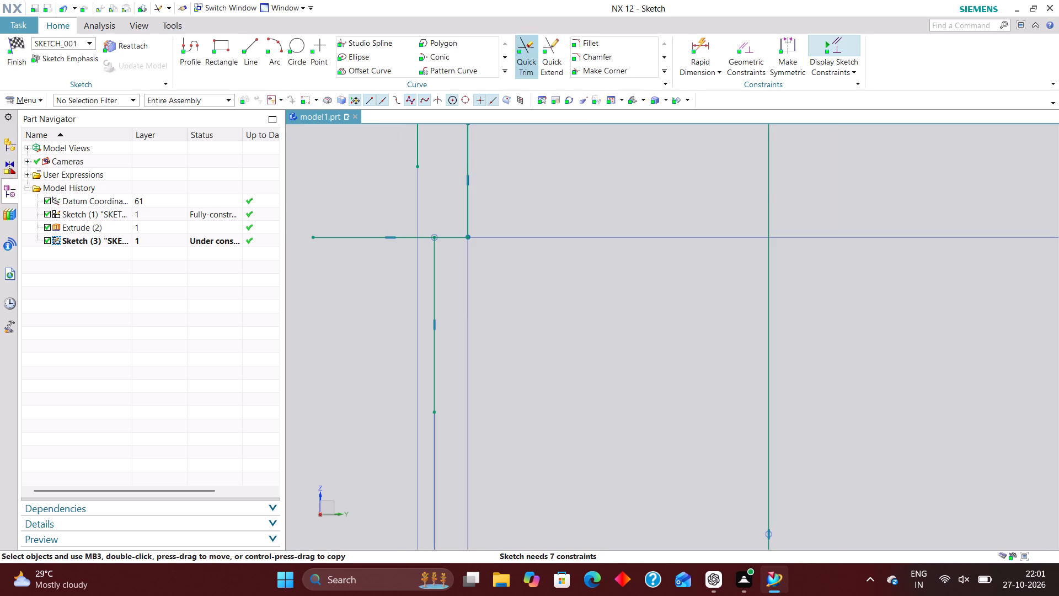
click(528, 56)
click(375, 237)
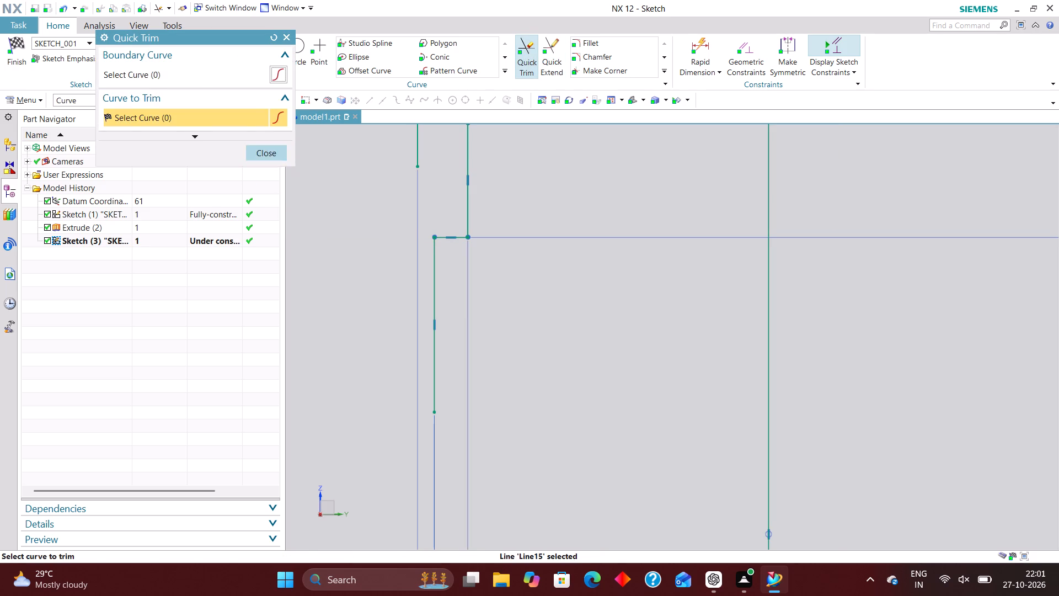
click(266, 153)
Move the corner joining the slanted line and the 36 mm vertical line slightly upward, keeping it below the profile's top line.
scroll(374, 262, down, 4)
scroll(405, 177, up, 5)
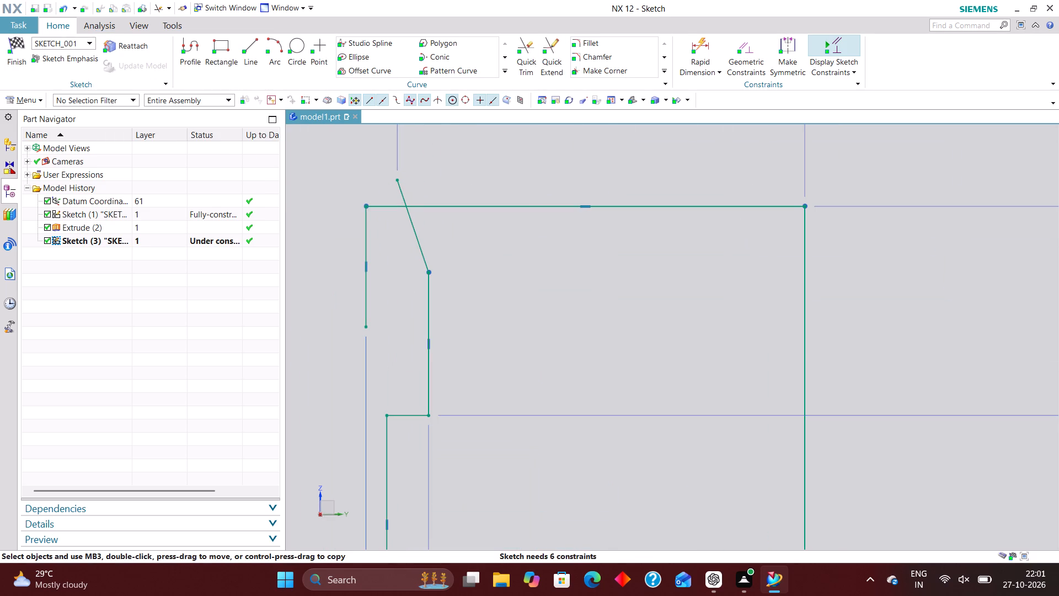
scroll(405, 233, down, 2)
scroll(402, 286, down, 2)
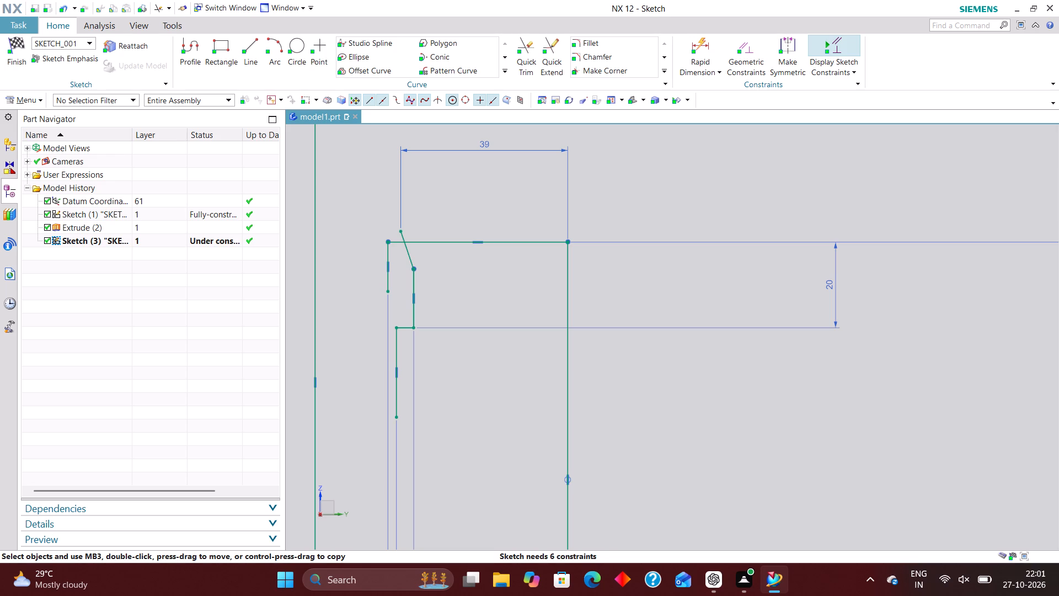
scroll(420, 275, up, 2)
drag(414, 269, 415, 261)
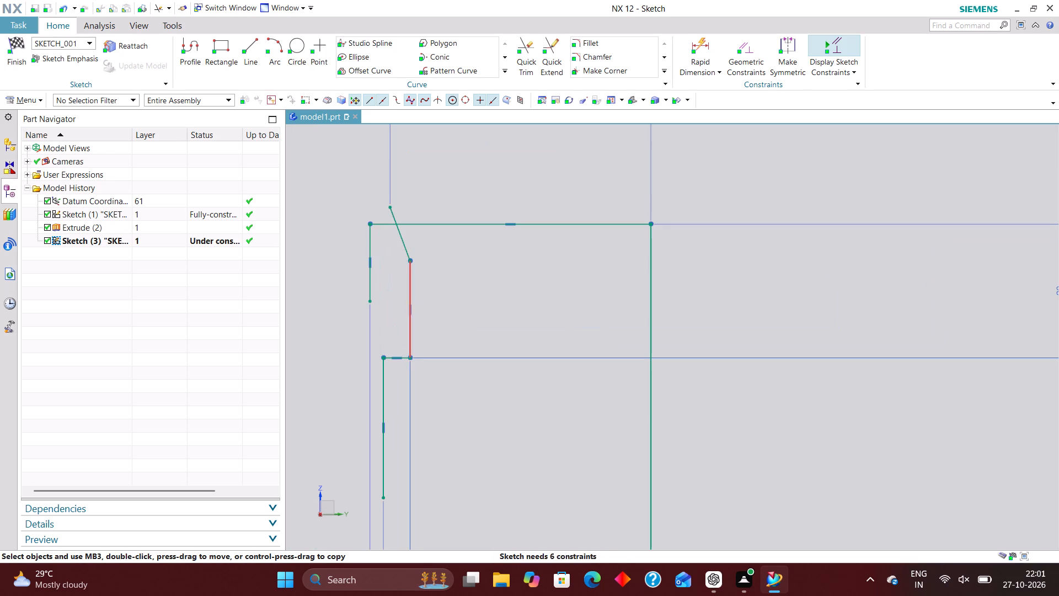
drag(411, 263, 421, 242)
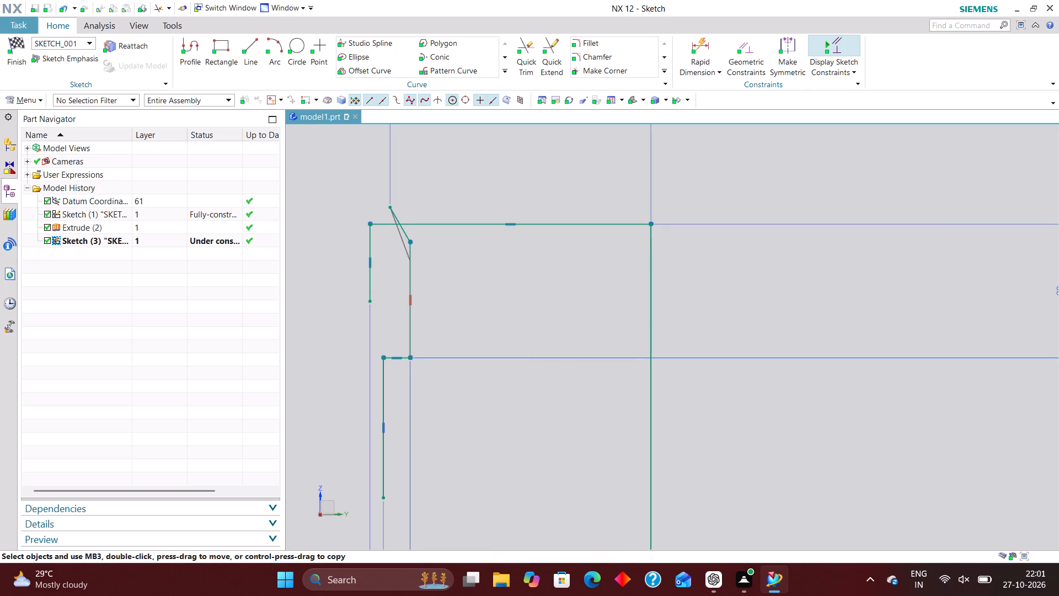
drag(421, 242, 420, 249)
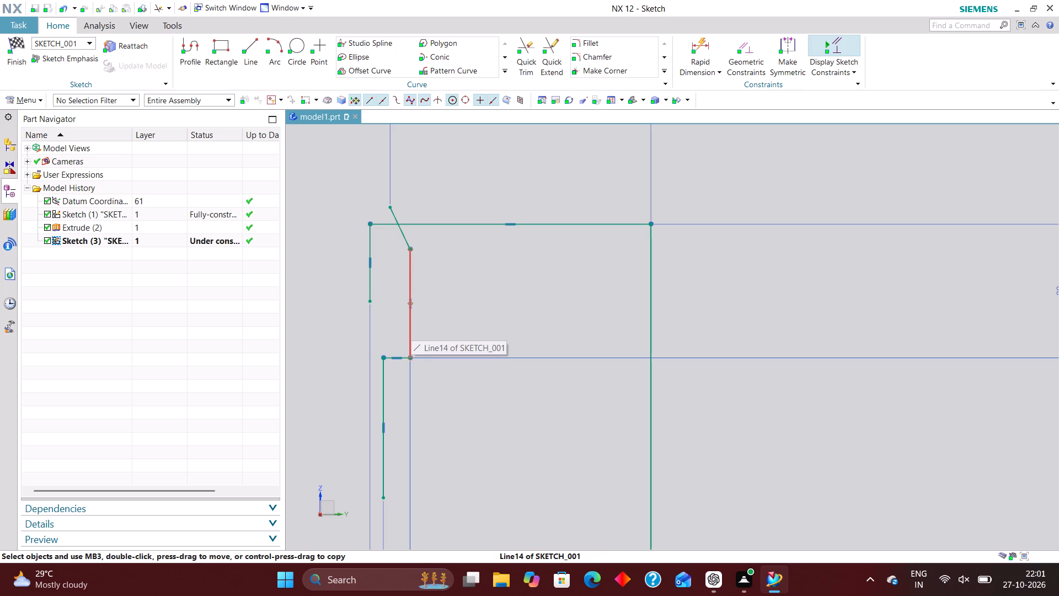
Lower the outermost vertical line's upper end to between the 40 mm line's ends and move the line inward, just outside the profile's outer corner.
scroll(472, 304, down, 4)
scroll(459, 350, up, 5)
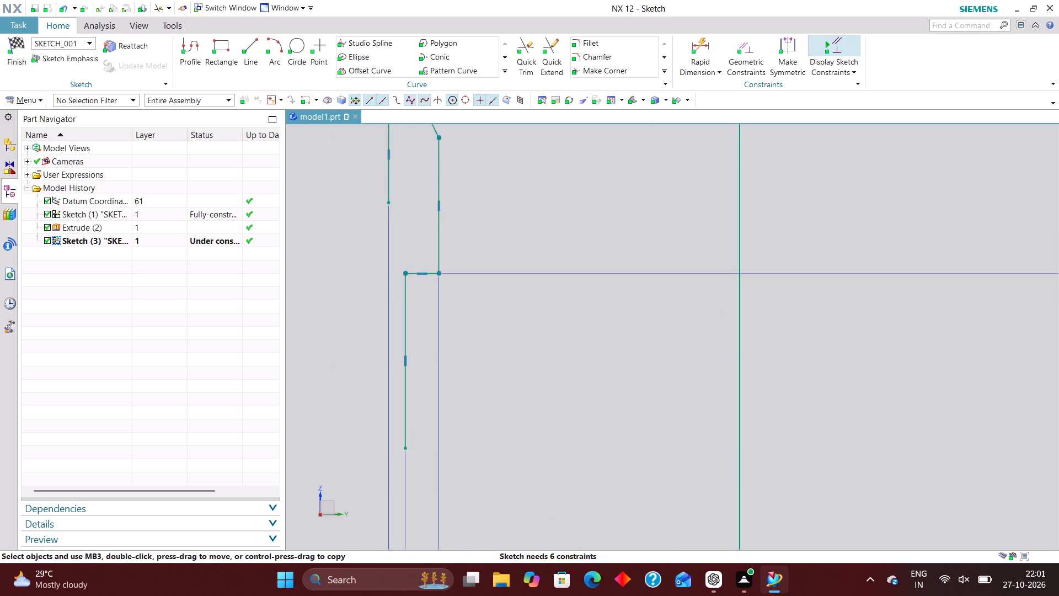
scroll(400, 216, down, 5)
scroll(394, 311, down, 2)
scroll(371, 154, up, 1)
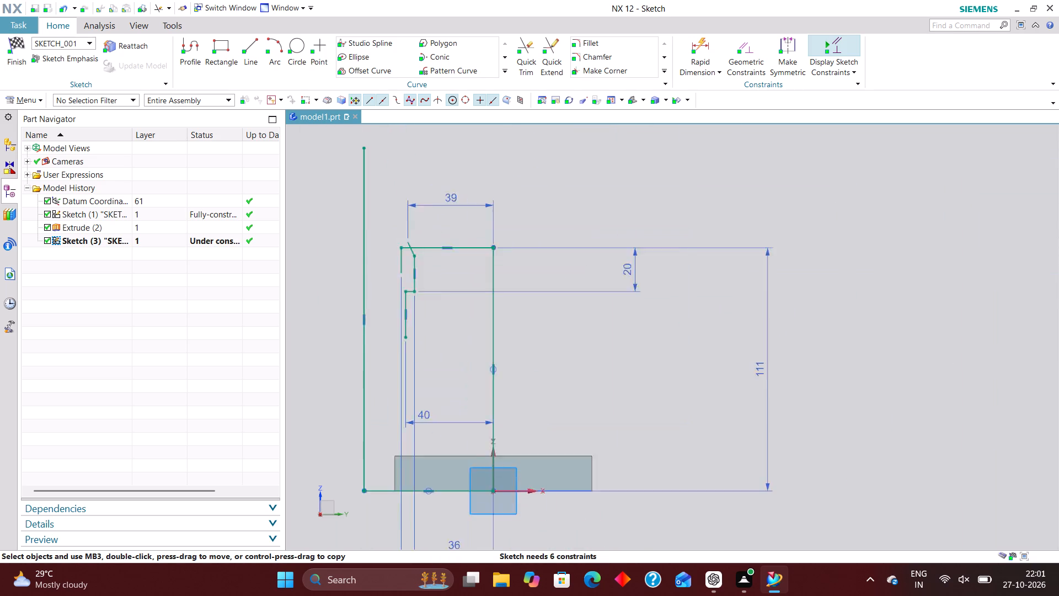
scroll(372, 154, up, 1)
drag(363, 146, 368, 313)
scroll(386, 275, down, 5)
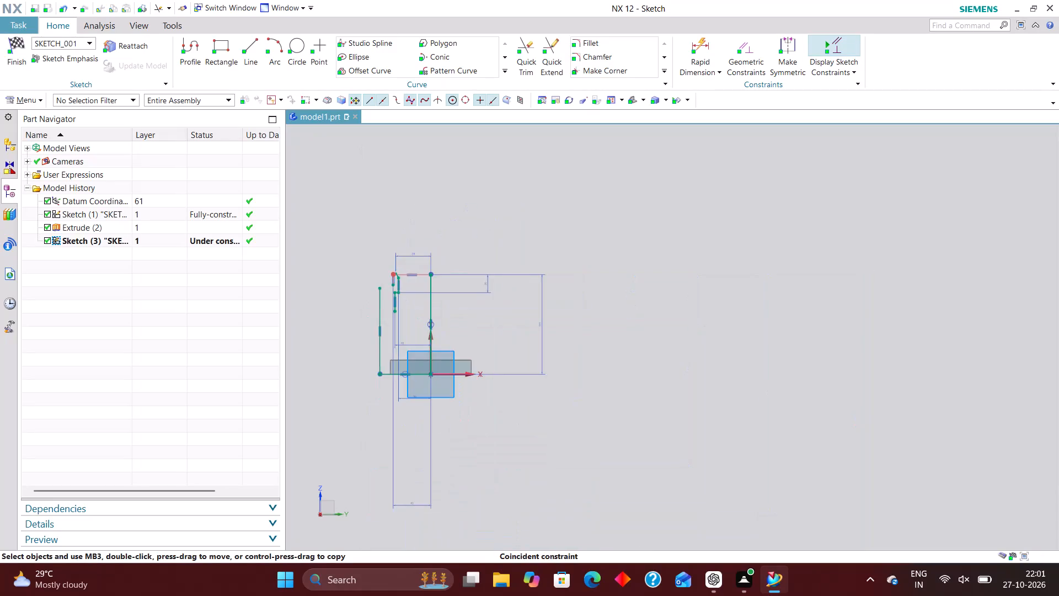
scroll(379, 306, up, 4)
drag(374, 259, 384, 304)
click(354, 290)
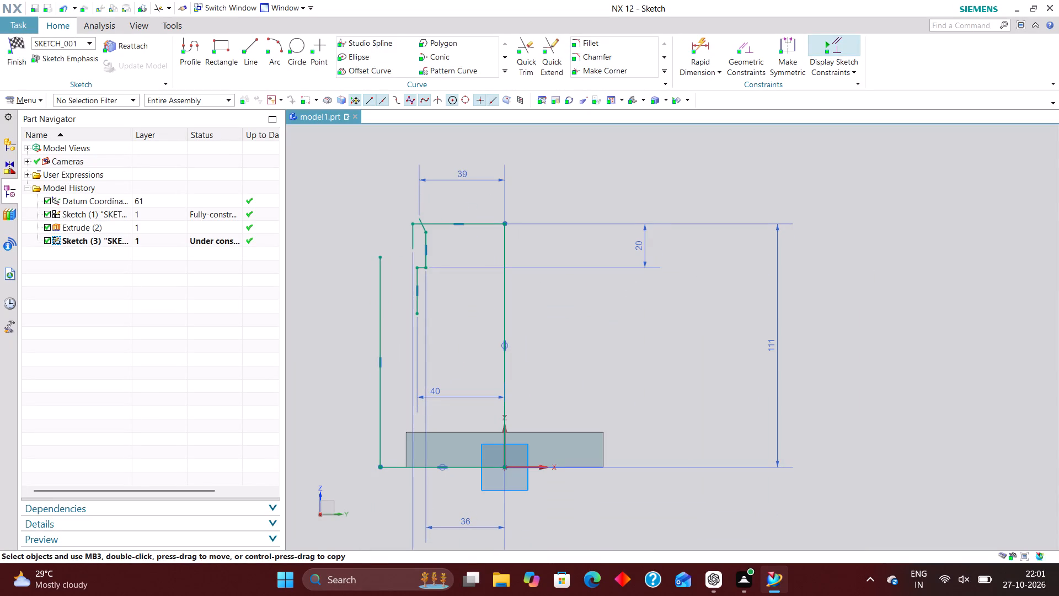
click(364, 238)
drag(379, 256, 398, 292)
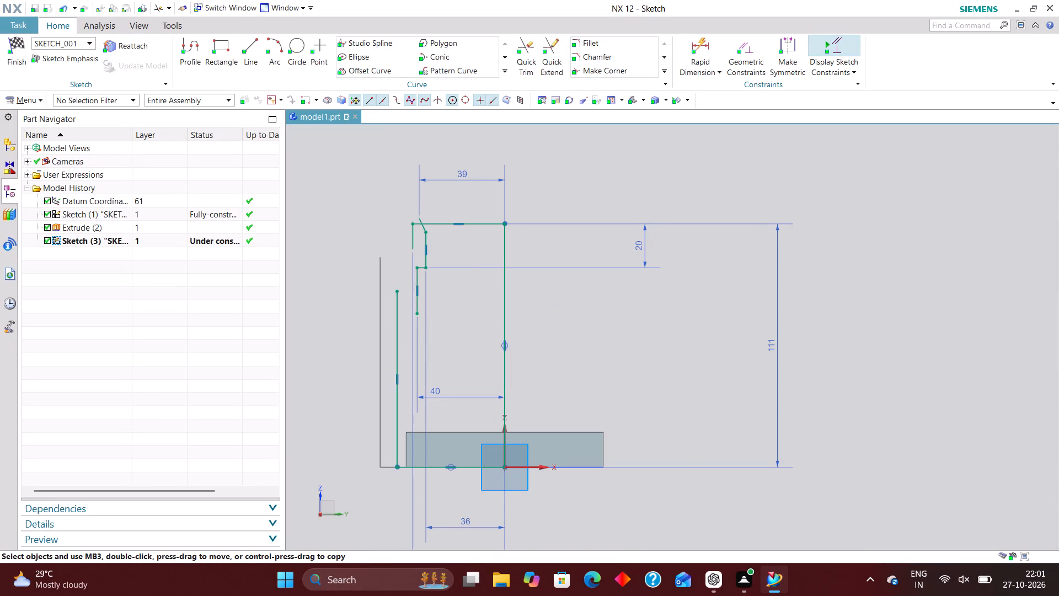
drag(398, 292, 410, 299)
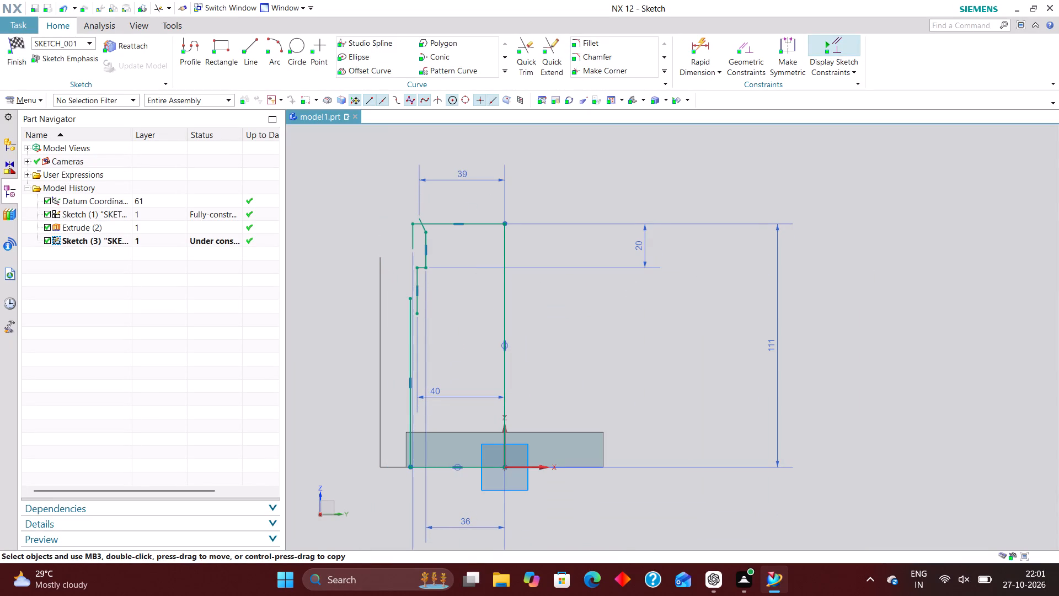
drag(410, 299, 409, 299)
Move the 39 mm dimension higher above the profile's top line.
scroll(368, 317, up, 5)
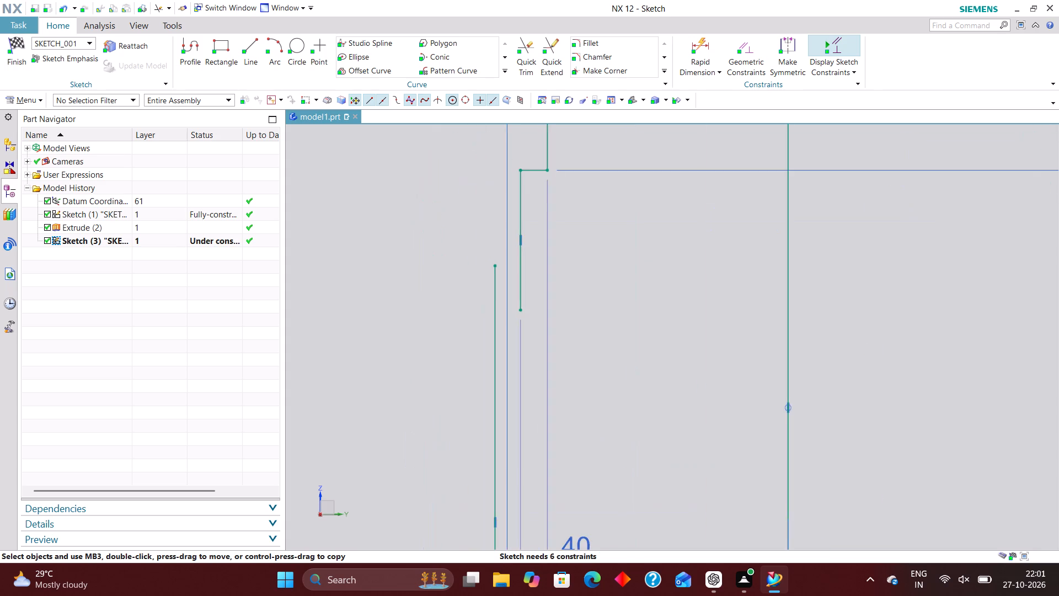
scroll(341, 268, down, 7)
scroll(404, 276, up, 3)
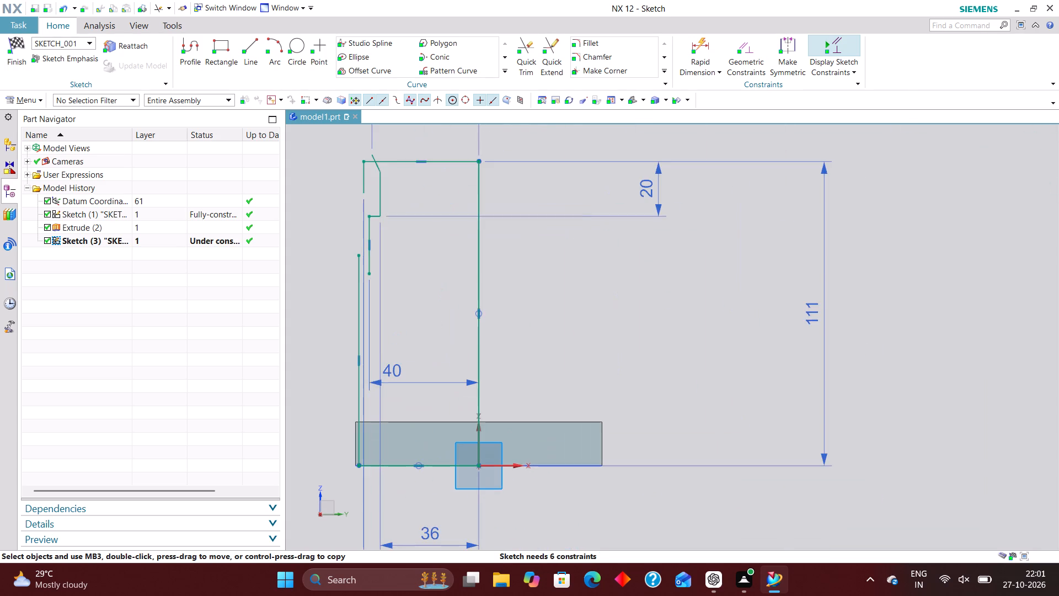
scroll(404, 311, down, 3)
drag(418, 207, 412, 170)
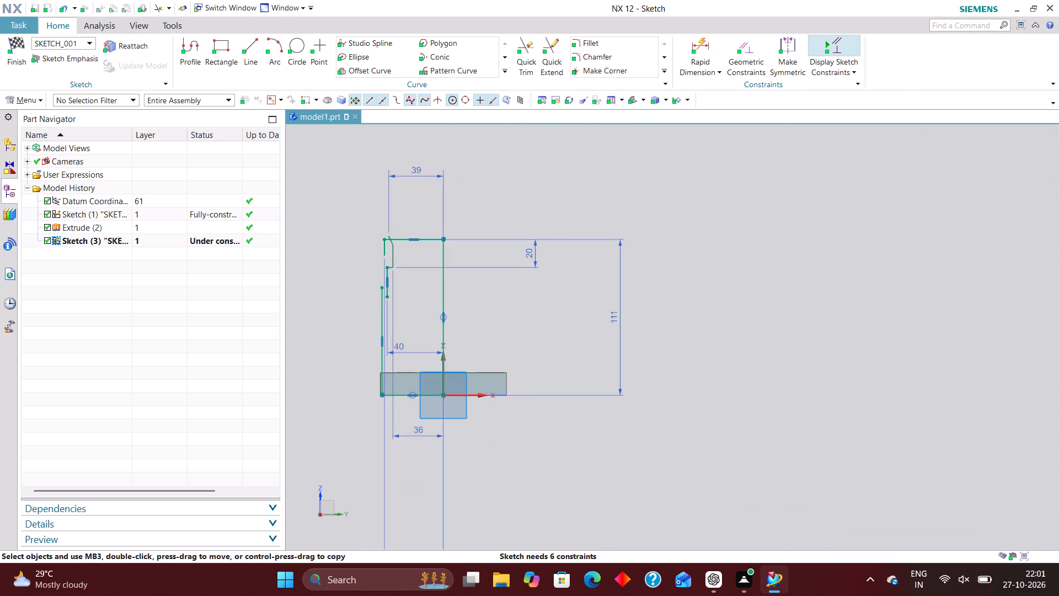
Move the 40 mm dimension down, well below the base plate and the 36 mm dimension.
scroll(412, 407, up, 3)
scroll(411, 288, down, 2)
drag(400, 292, 405, 334)
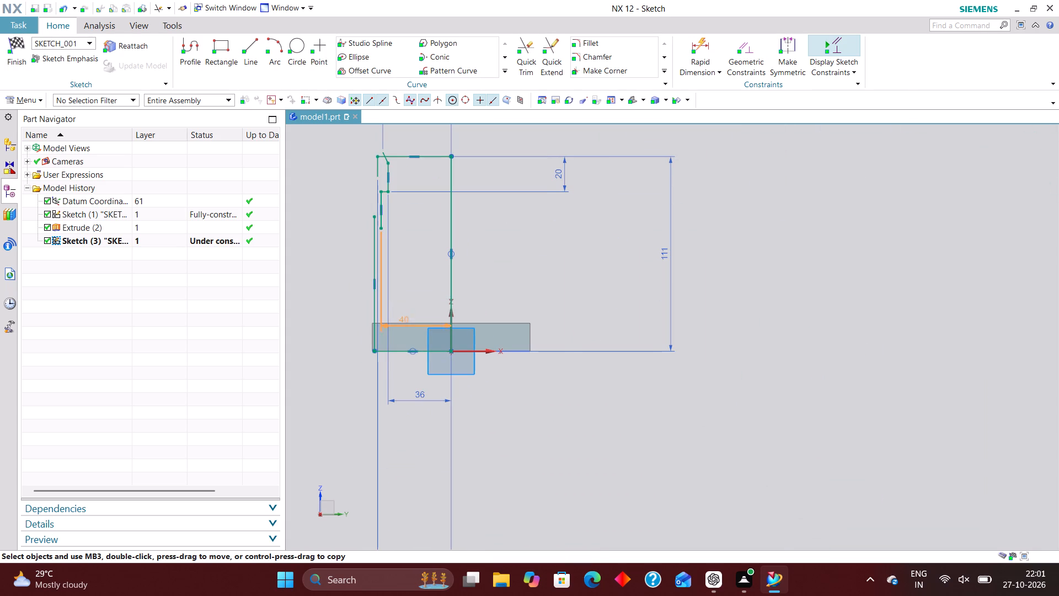
drag(405, 334, 414, 507)
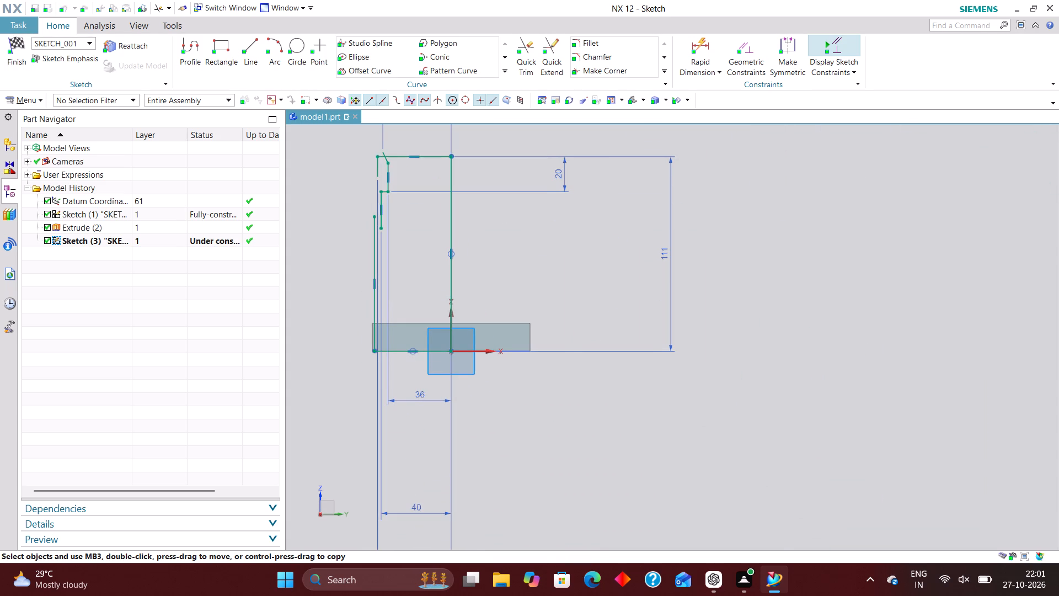
Examine the profile's outer stepped lines from the top corner down to the base plate.
scroll(410, 282, up, 3)
scroll(427, 354, down, 4)
scroll(420, 256, up, 4)
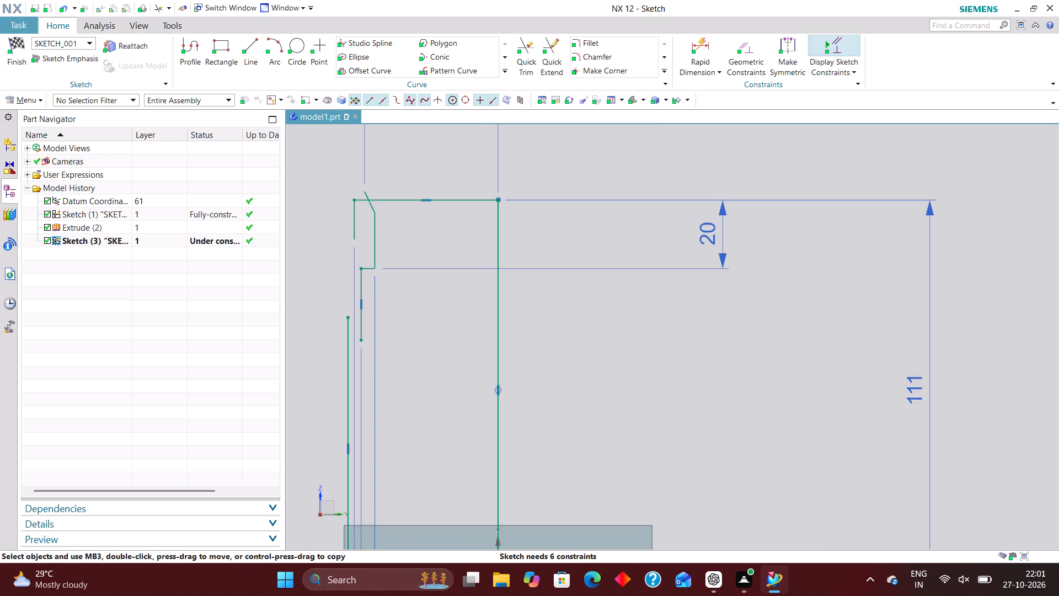
scroll(351, 223, up, 3)
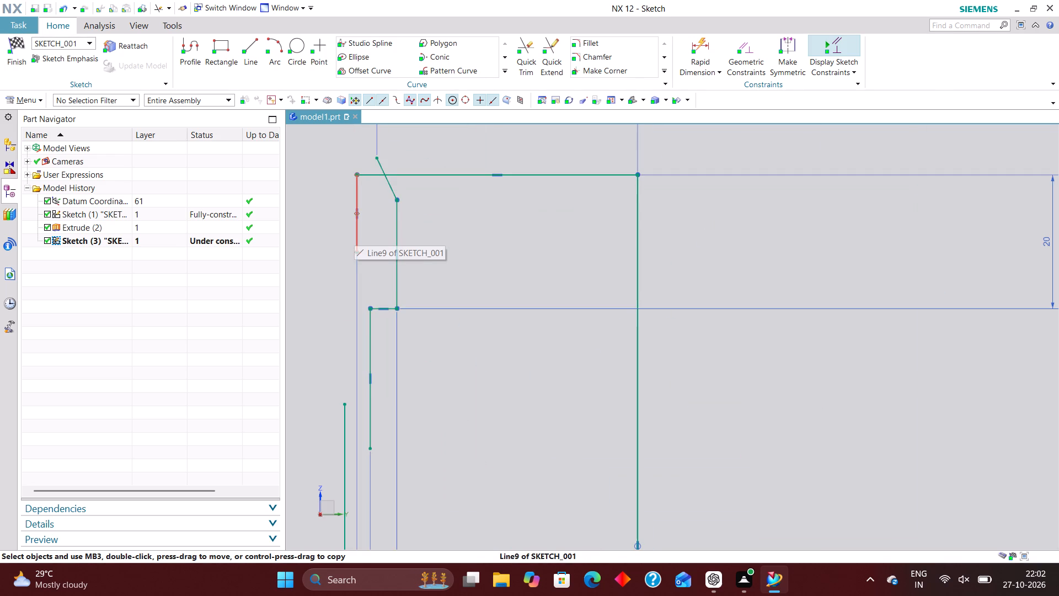
scroll(404, 216, down, 4)
scroll(403, 342, up, 4)
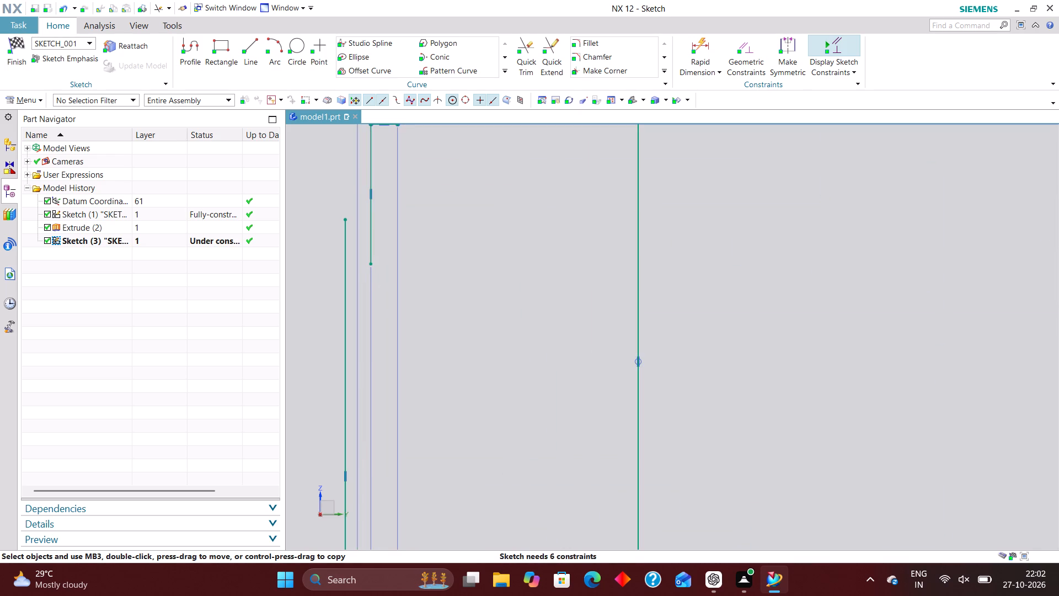
scroll(375, 250, down, 4)
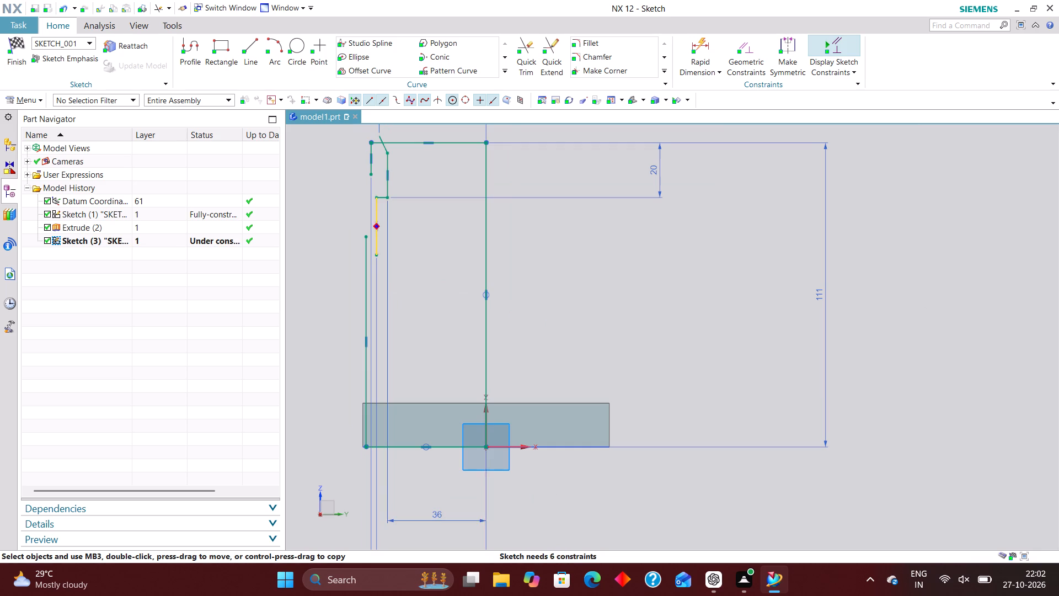
scroll(397, 273, down, 2)
scroll(400, 285, up, 2)
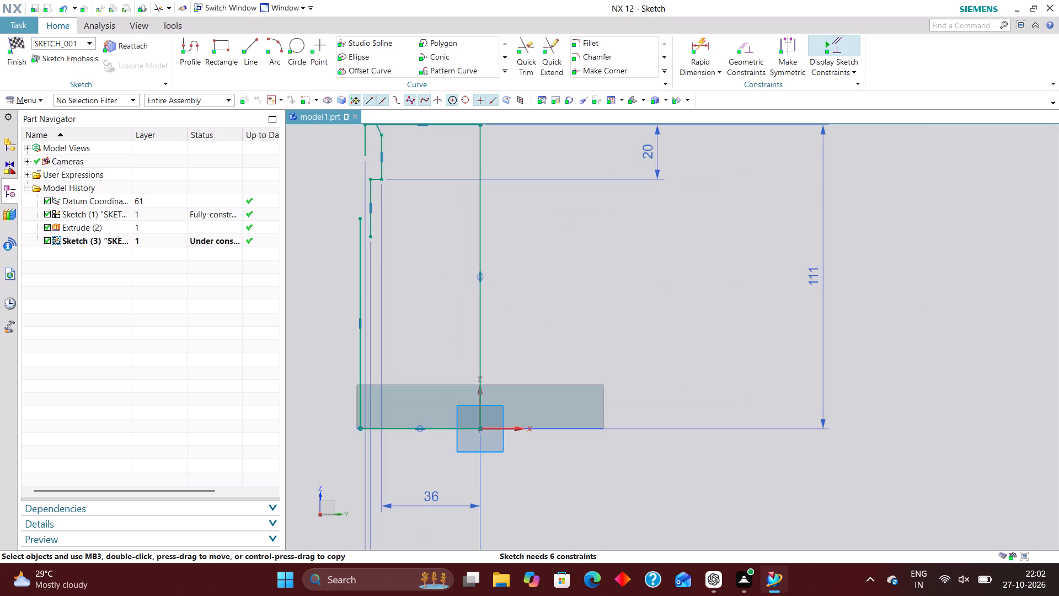
Reposition the 40 mm dimension closer beneath the 36 mm dimension.
scroll(398, 281, down, 4)
scroll(407, 429, up, 3)
drag(404, 444, 400, 435)
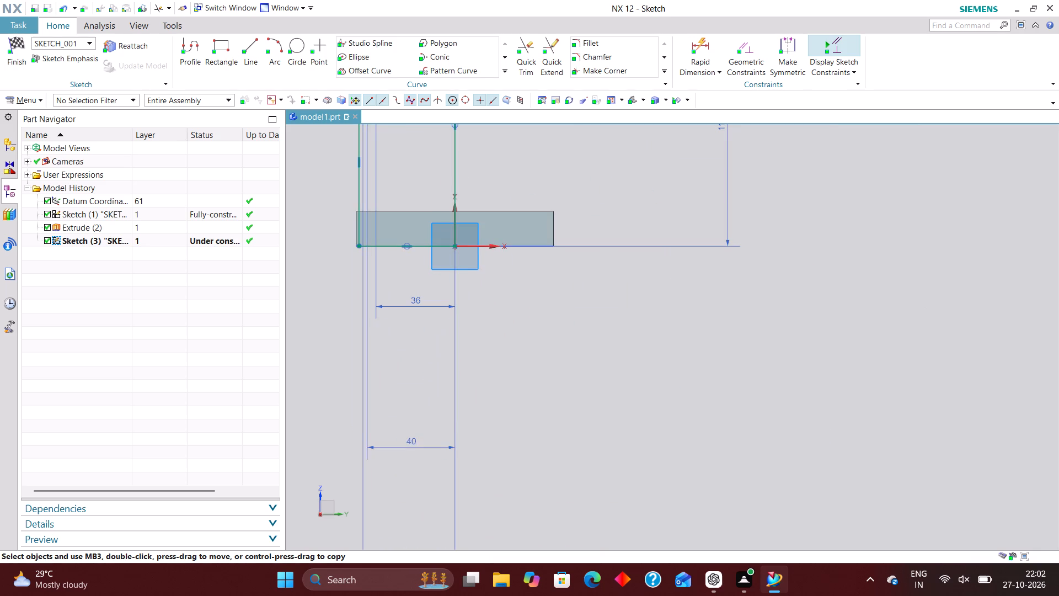
drag(400, 435, 400, 400)
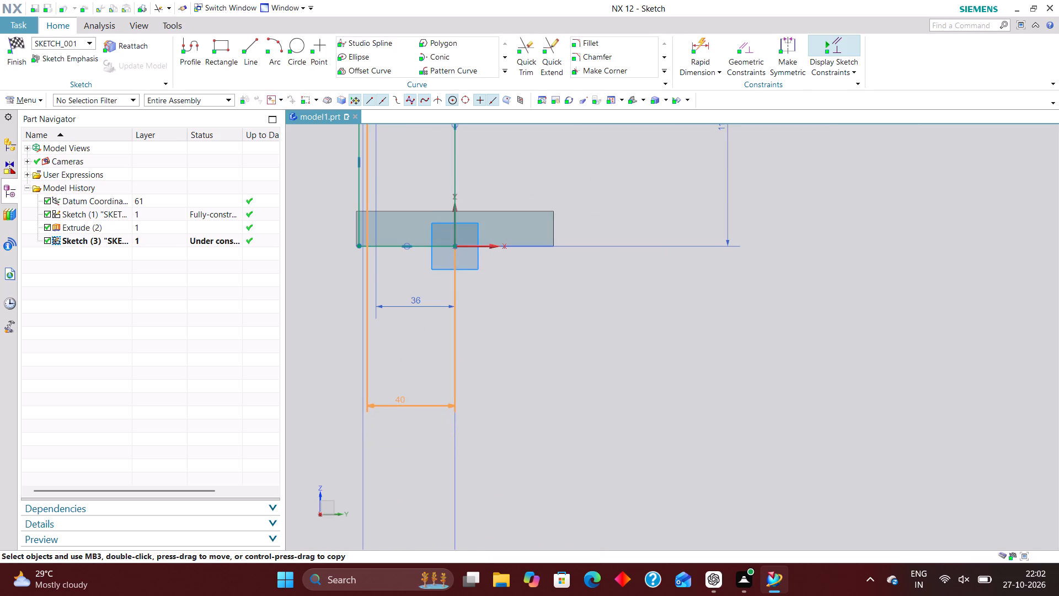
drag(400, 400, 416, 377)
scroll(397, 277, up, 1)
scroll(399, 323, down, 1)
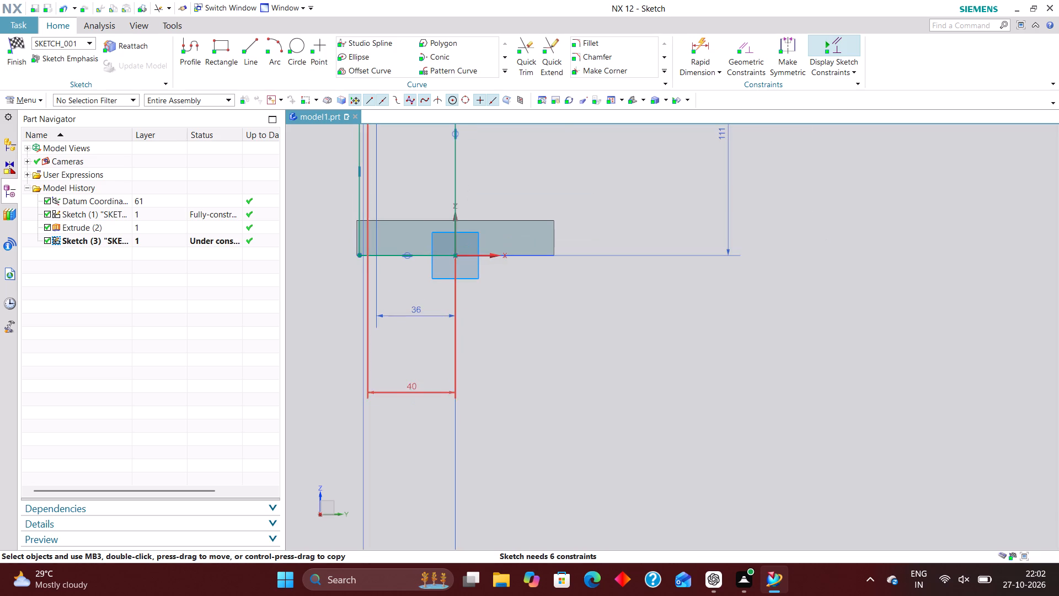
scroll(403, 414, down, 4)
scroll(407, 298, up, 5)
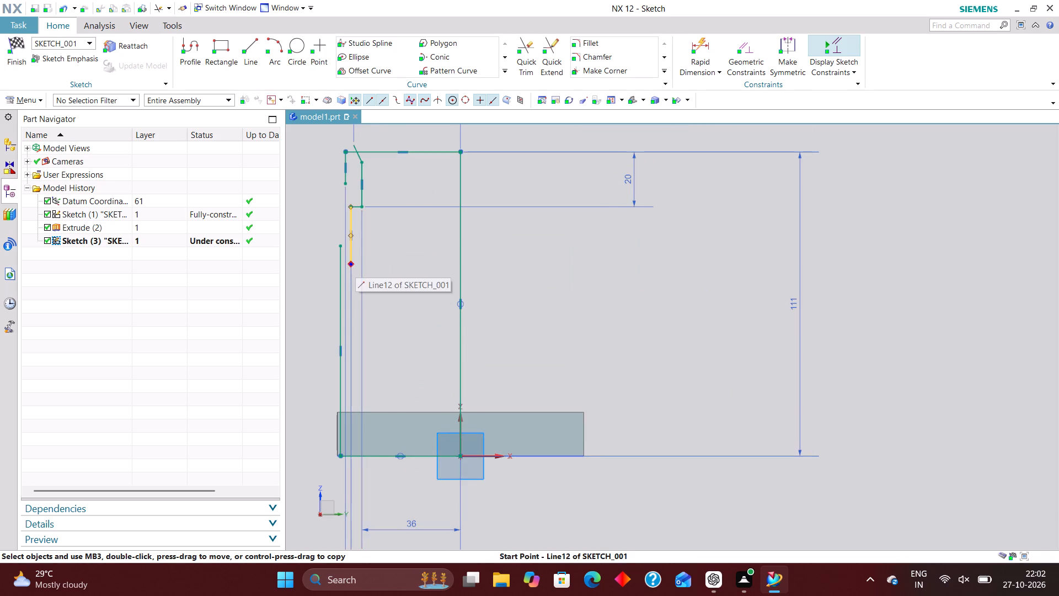
Stretch the free lower end of the inner vertical line down to just above the base plate.
drag(350, 264, 360, 390)
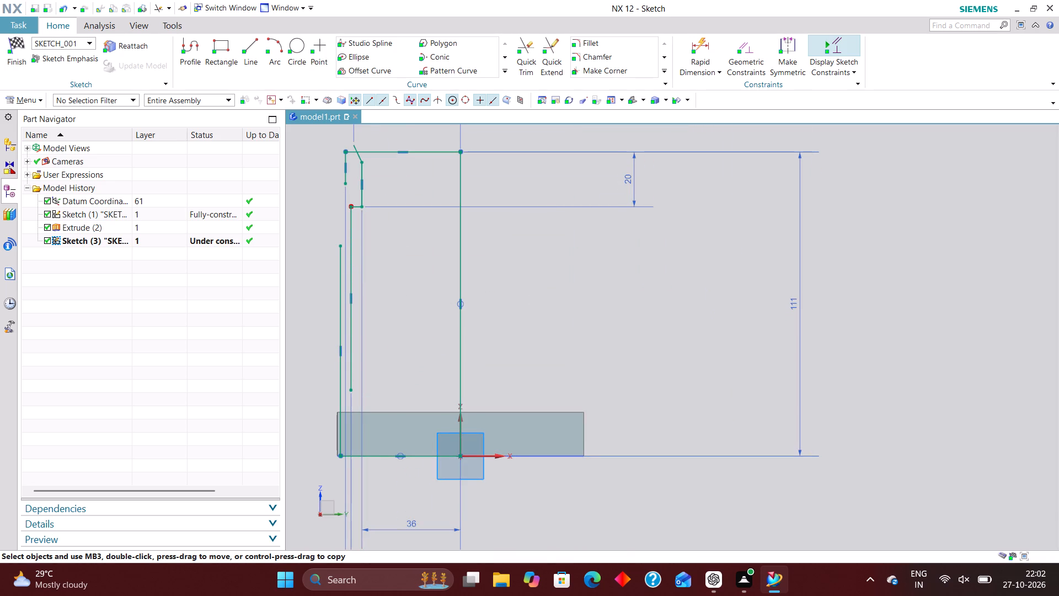
drag(360, 390, 361, 390)
Dimension the inner vertical line's lower end at 25 mm above the horizontal axis.
scroll(404, 331, down, 3)
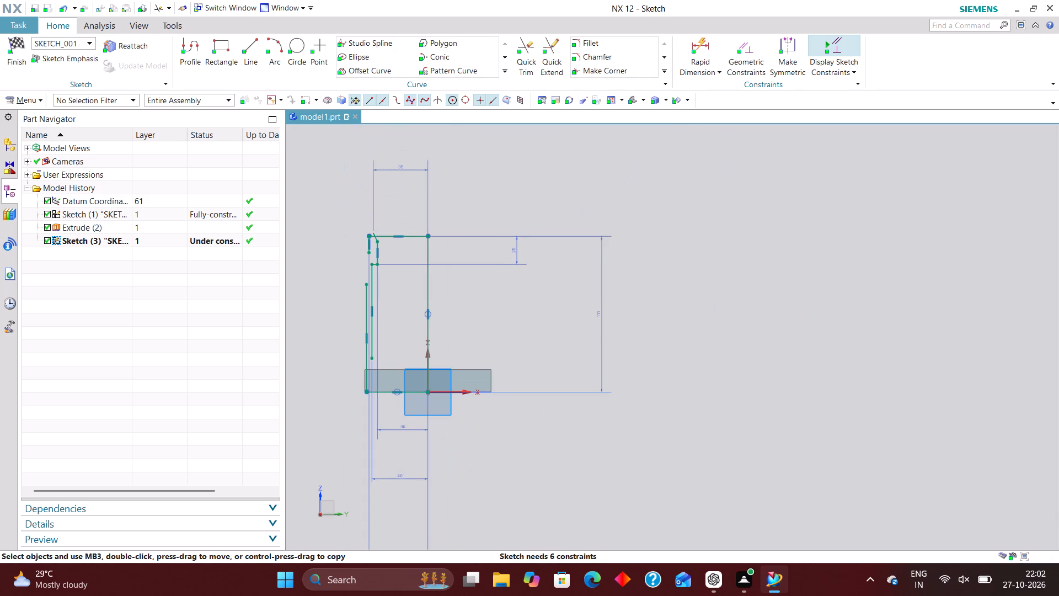
click(703, 48)
click(450, 393)
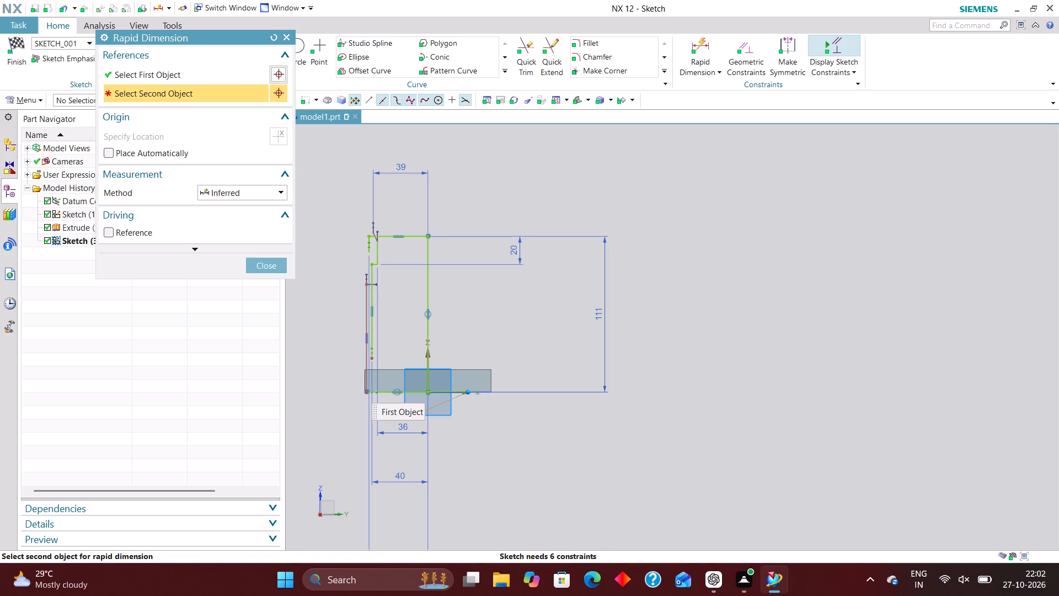
click(373, 360)
click(541, 377)
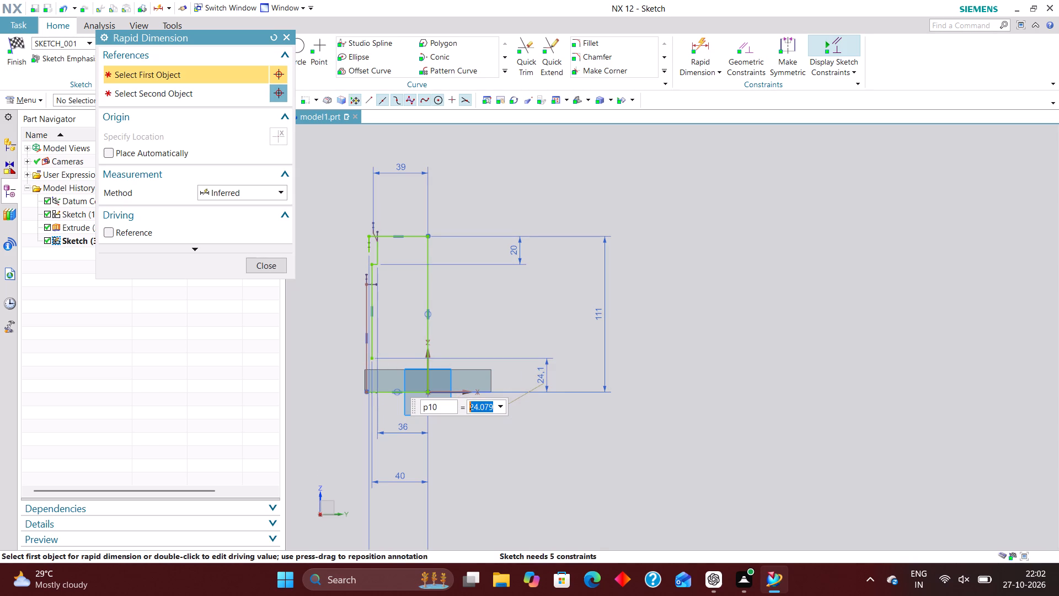
text(25)
key(Return)
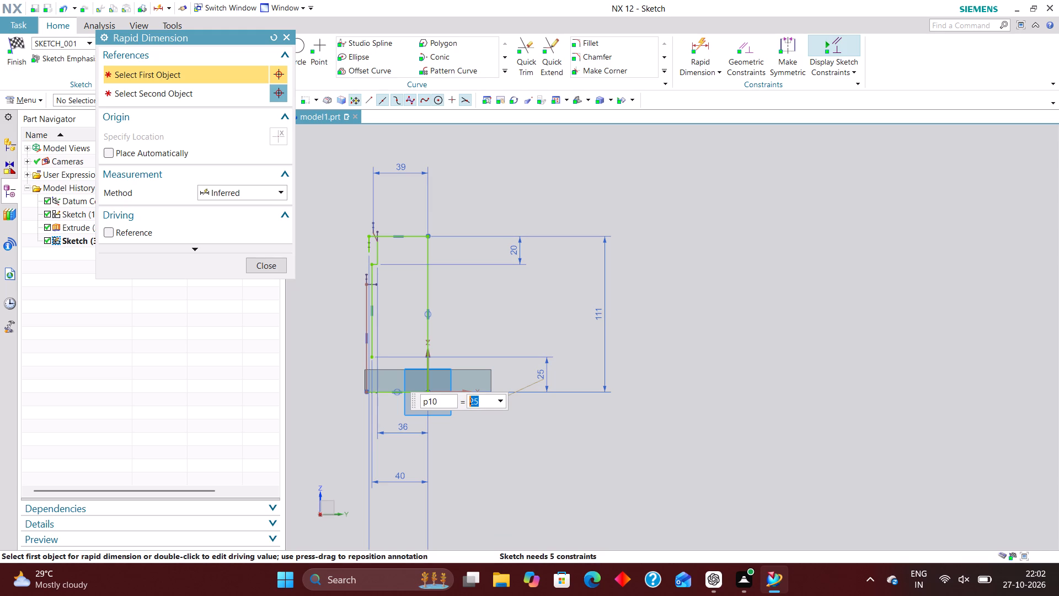
click(274, 268)
From that lower end, draw a horizontal line about 18.5 mm inward and a vertical line about 15 mm down into the plate.
scroll(396, 384, up, 4)
scroll(402, 354, down, 2)
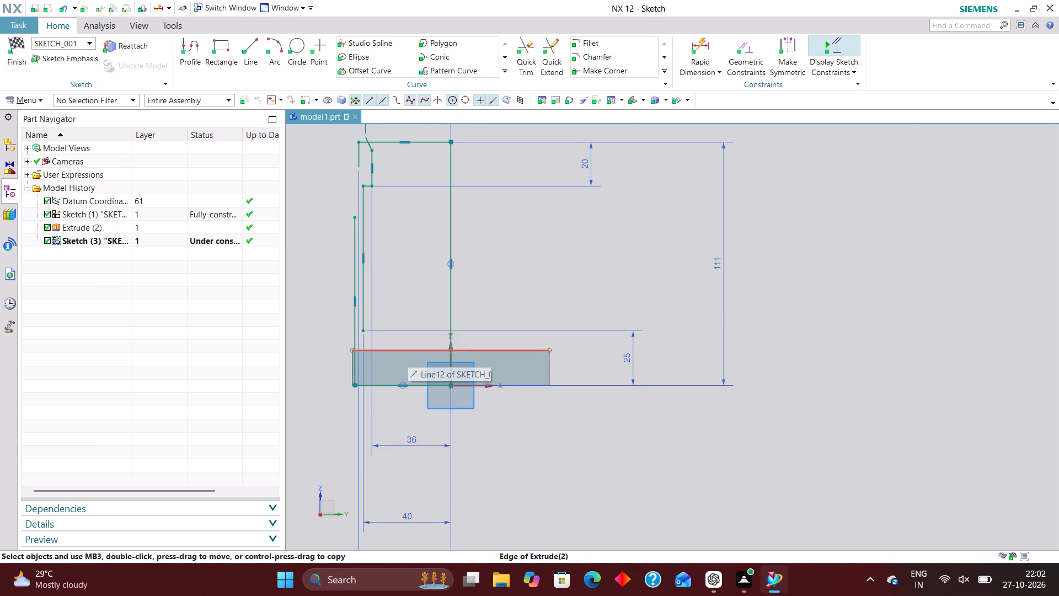
click(242, 46)
scroll(367, 346, up, 4)
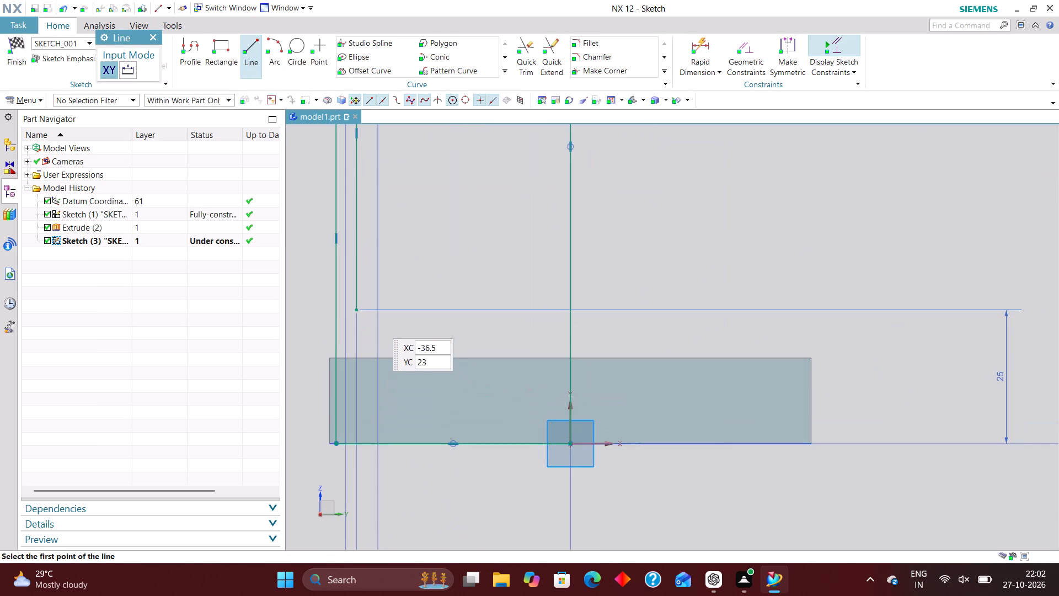
click(359, 312)
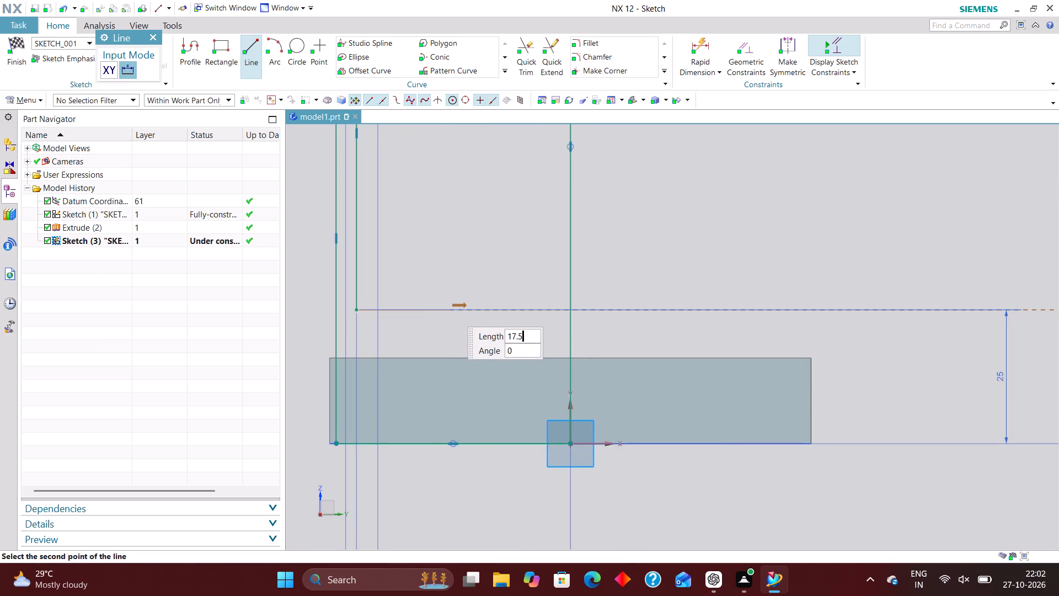
click(455, 310)
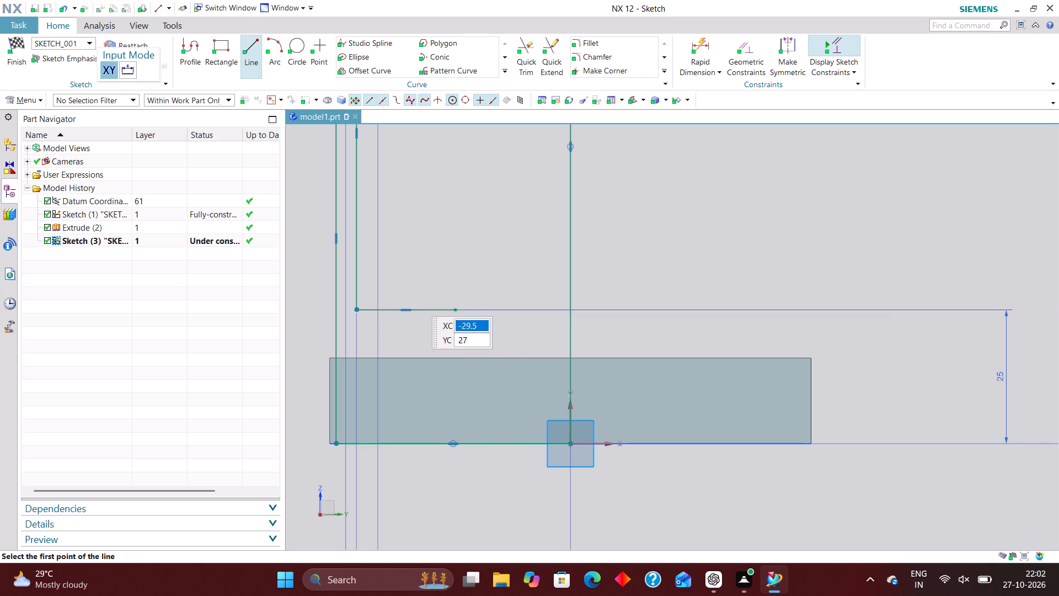
scroll(415, 297, down, 4)
scroll(448, 288, up, 3)
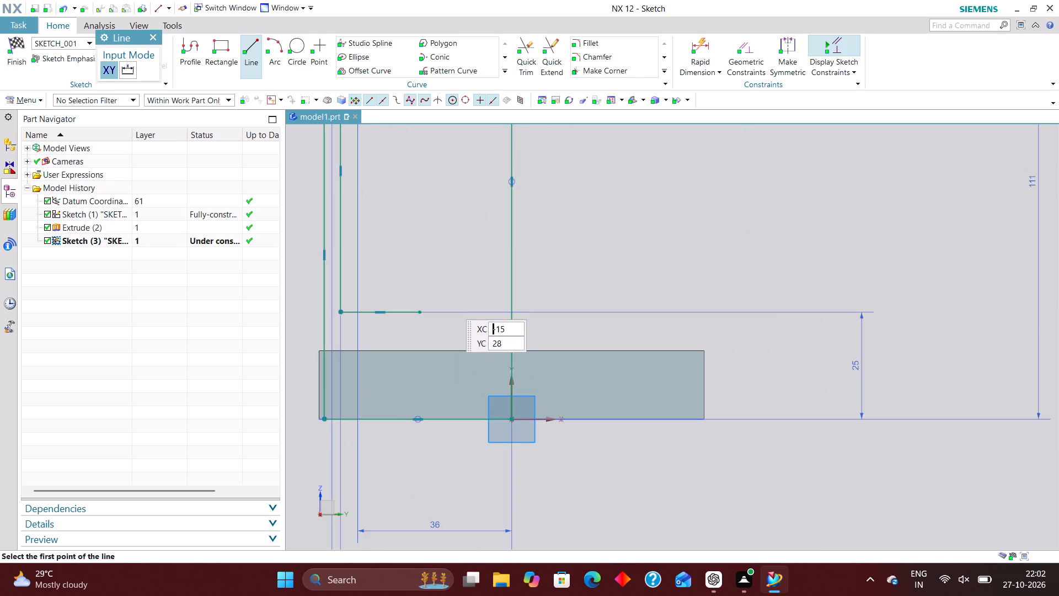
scroll(440, 299, down, 1)
click(423, 310)
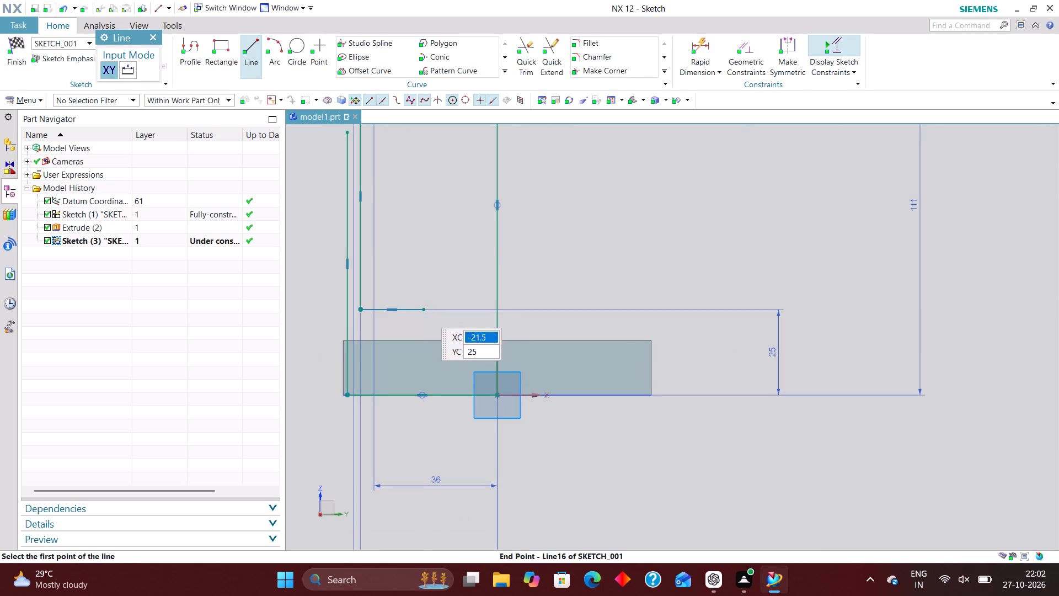
click(422, 362)
Dimension the short vertical line at 25 mm from the vertical axis.
click(699, 47)
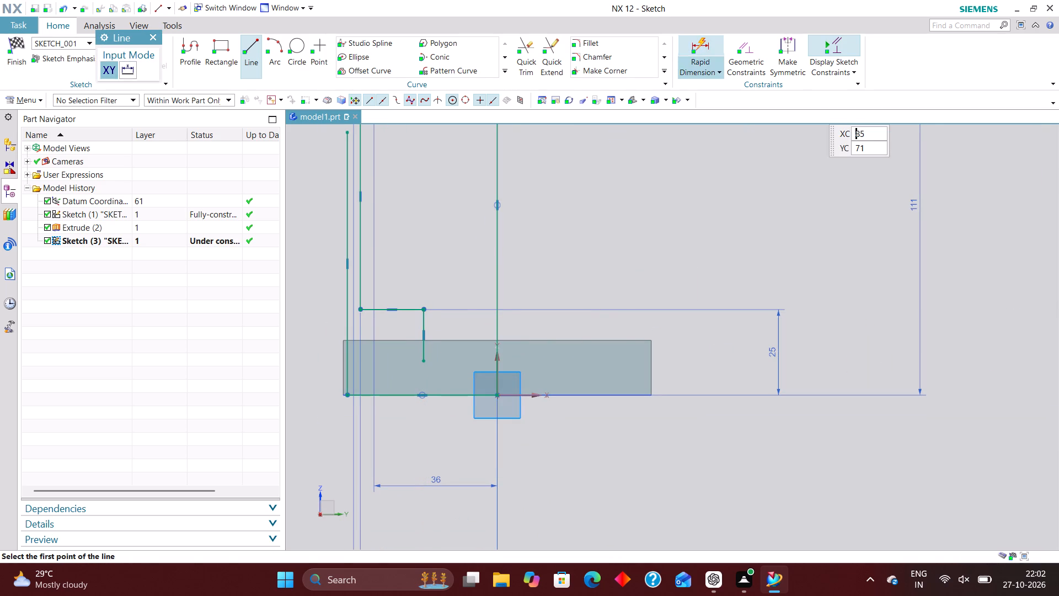
click(421, 322)
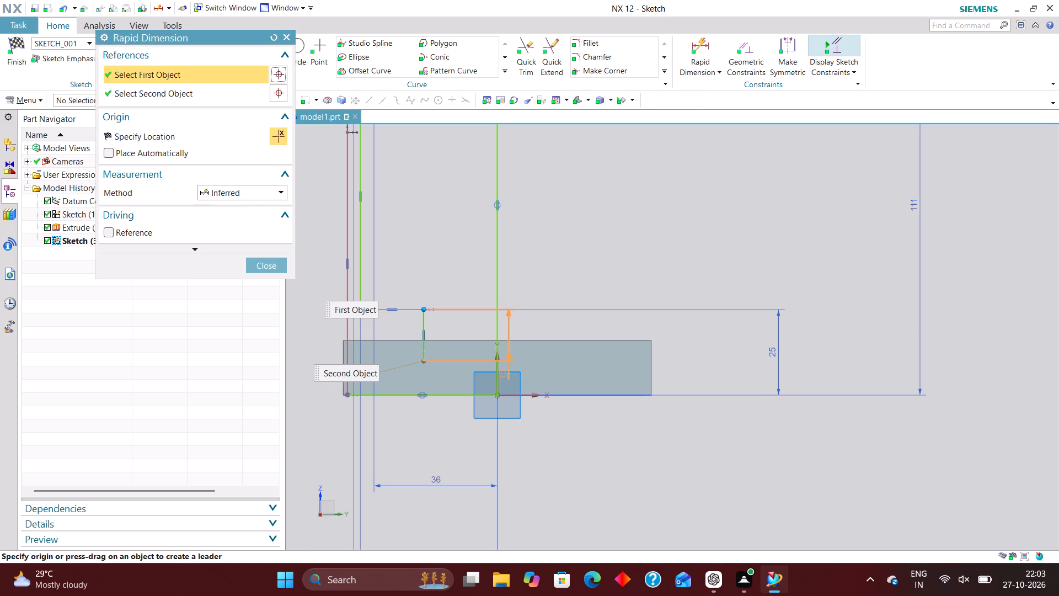
click(498, 371)
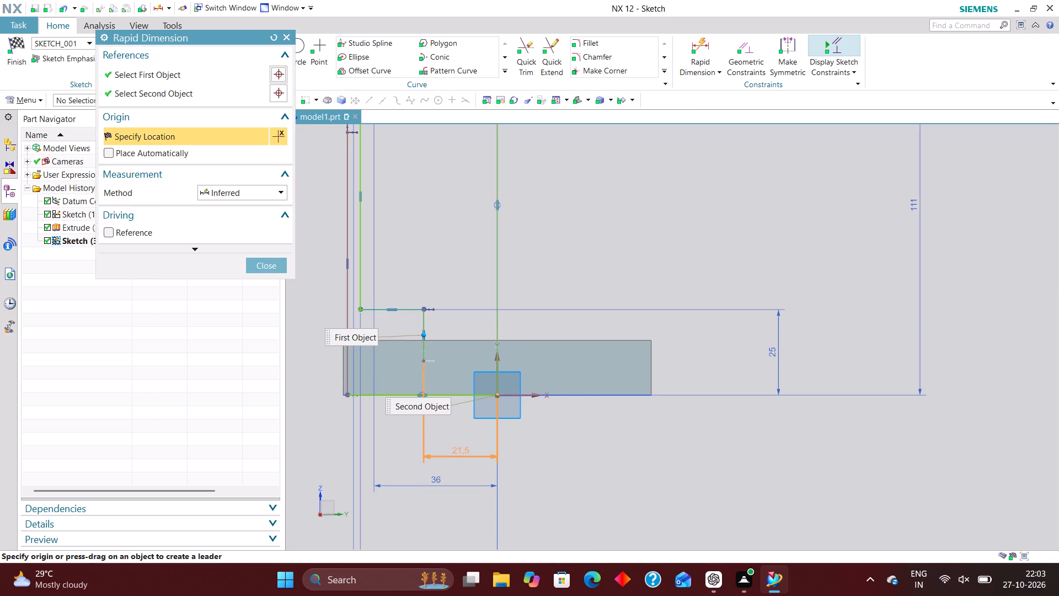
click(462, 446)
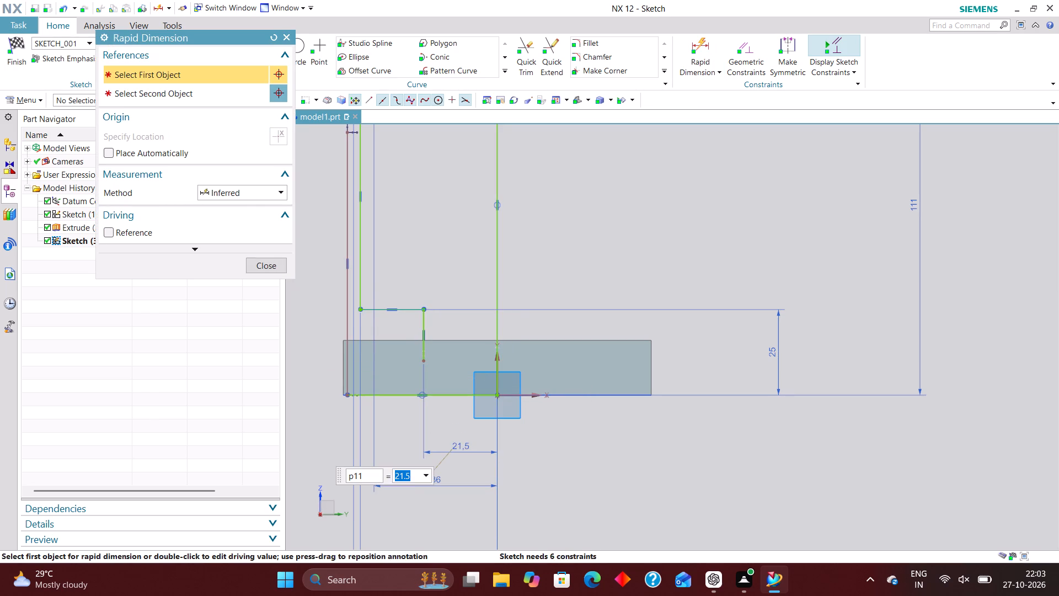
text(25)
key(Return)
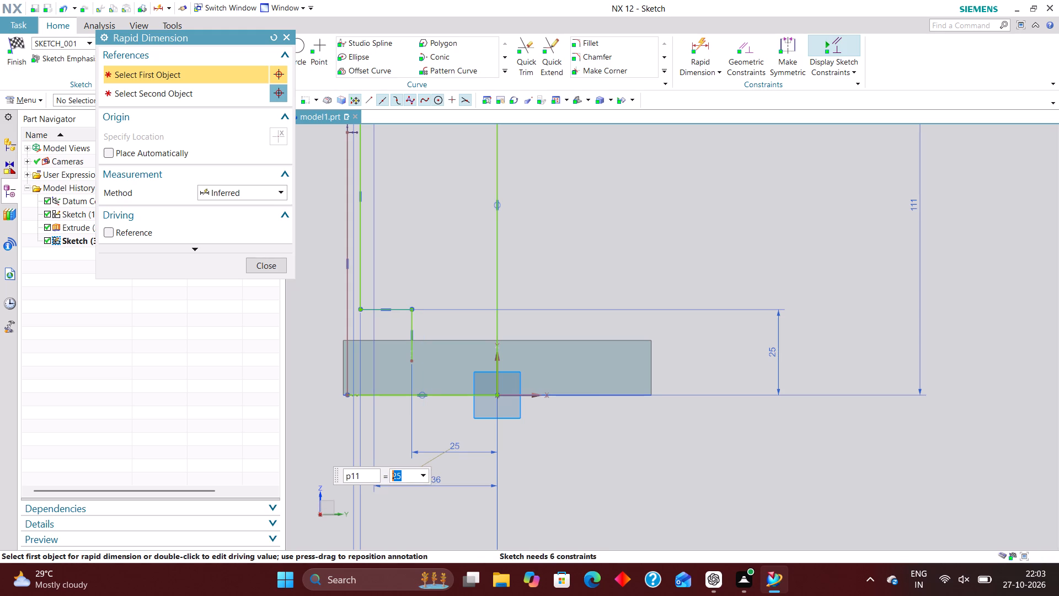
click(411, 360)
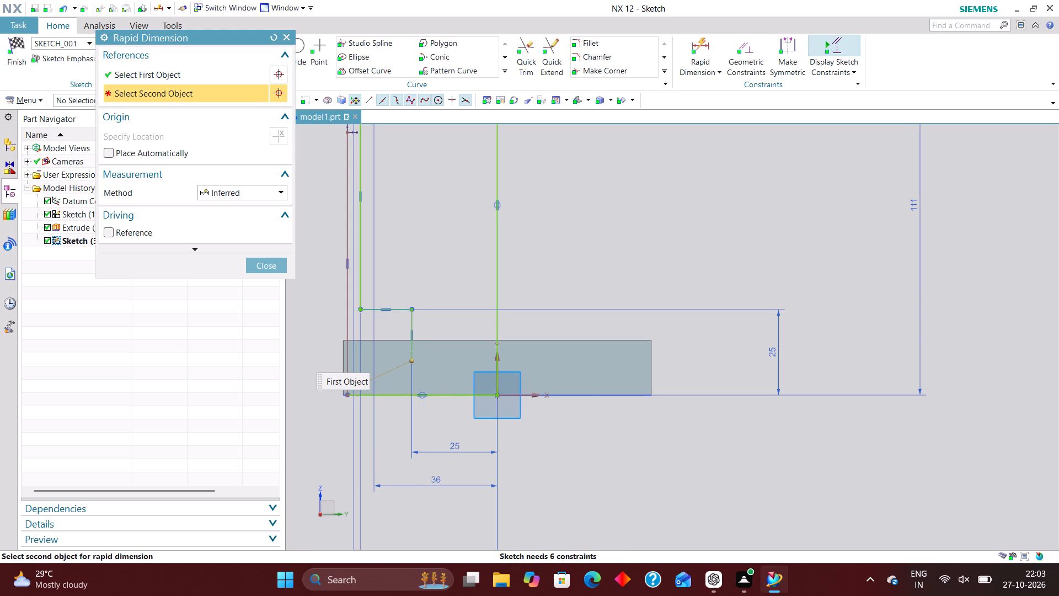
click(261, 264)
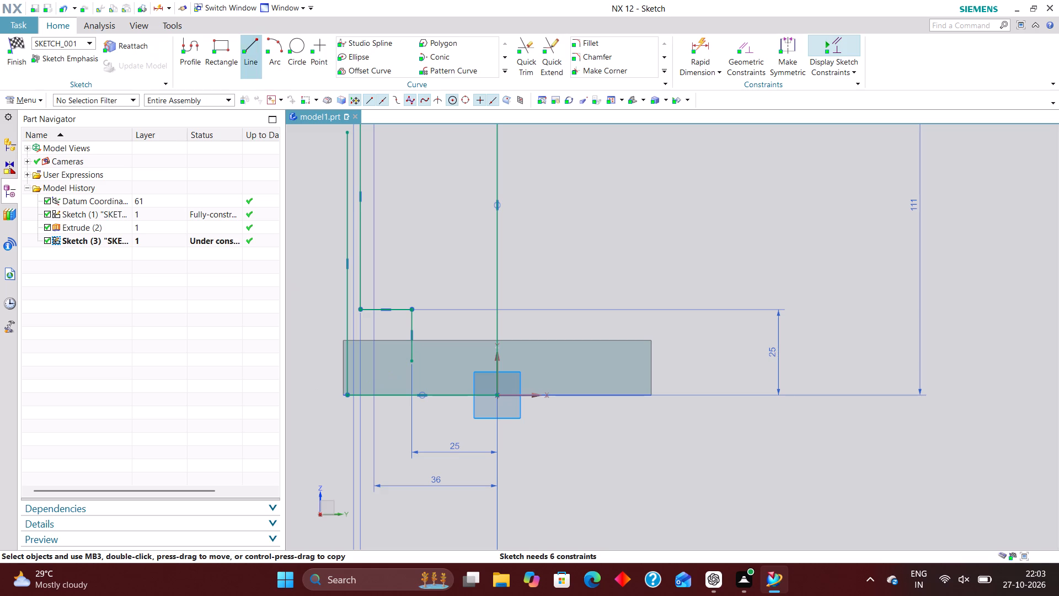
Draw a horizontal line about 13 mm long inward from the short vertical line's lower end.
click(257, 46)
click(411, 363)
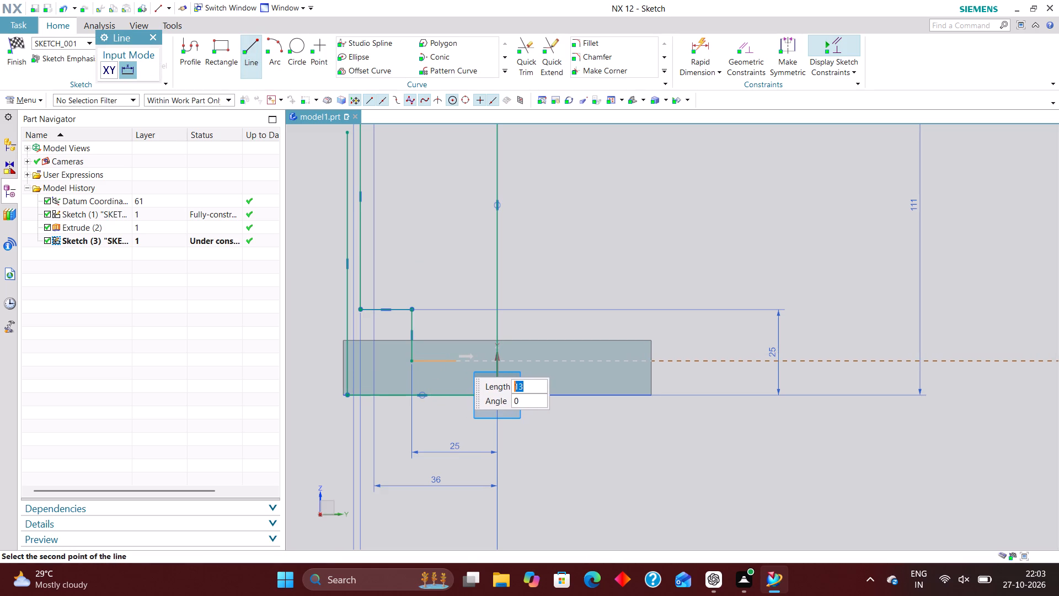
click(455, 359)
Dimension the short vertical line's length as 9 mm.
click(699, 54)
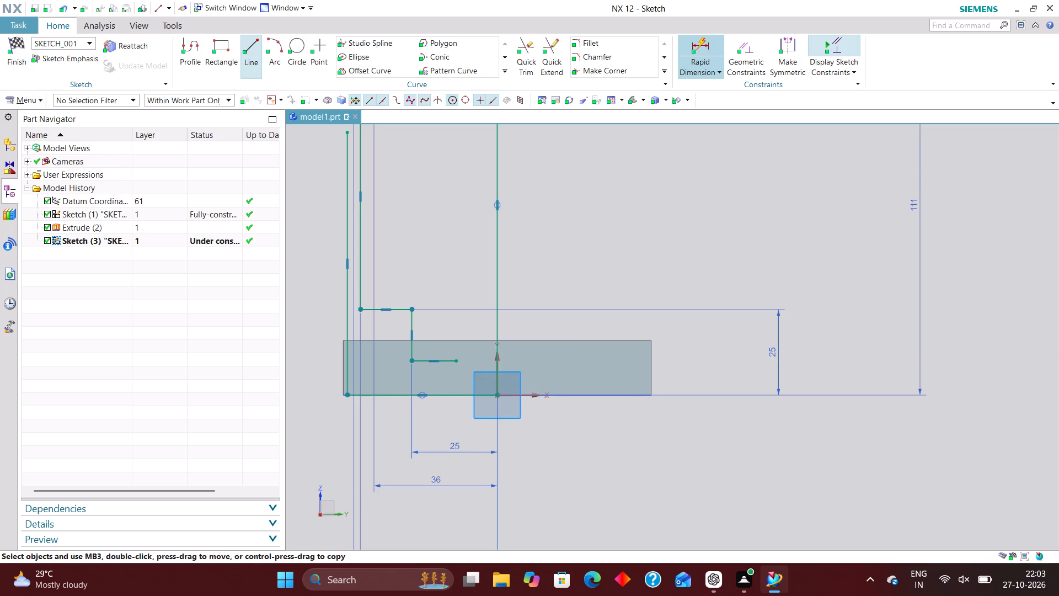
scroll(409, 327, up, 3)
click(411, 325)
scroll(463, 341, down, 4)
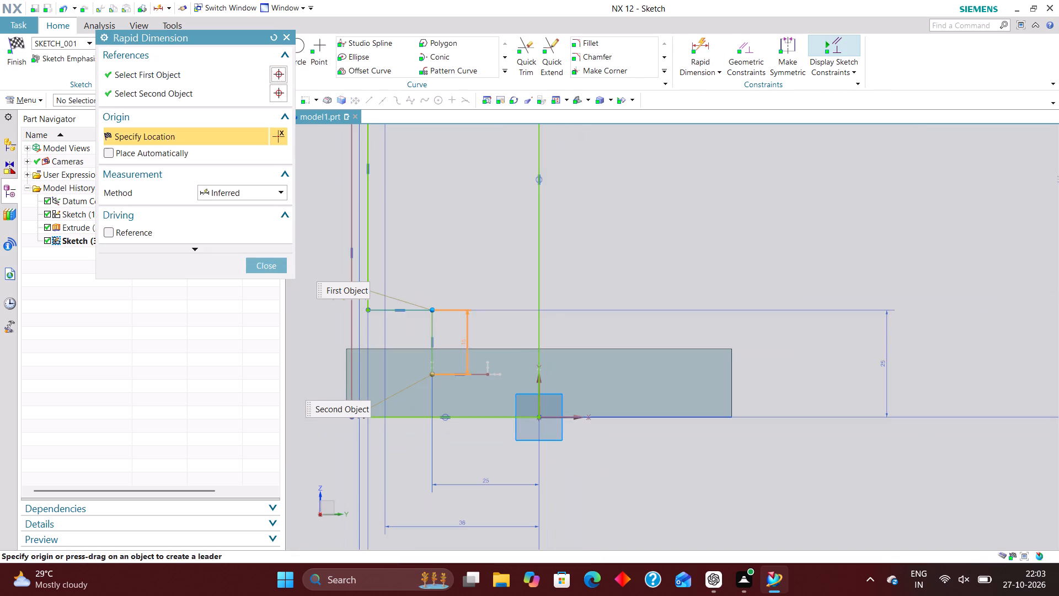
click(315, 339)
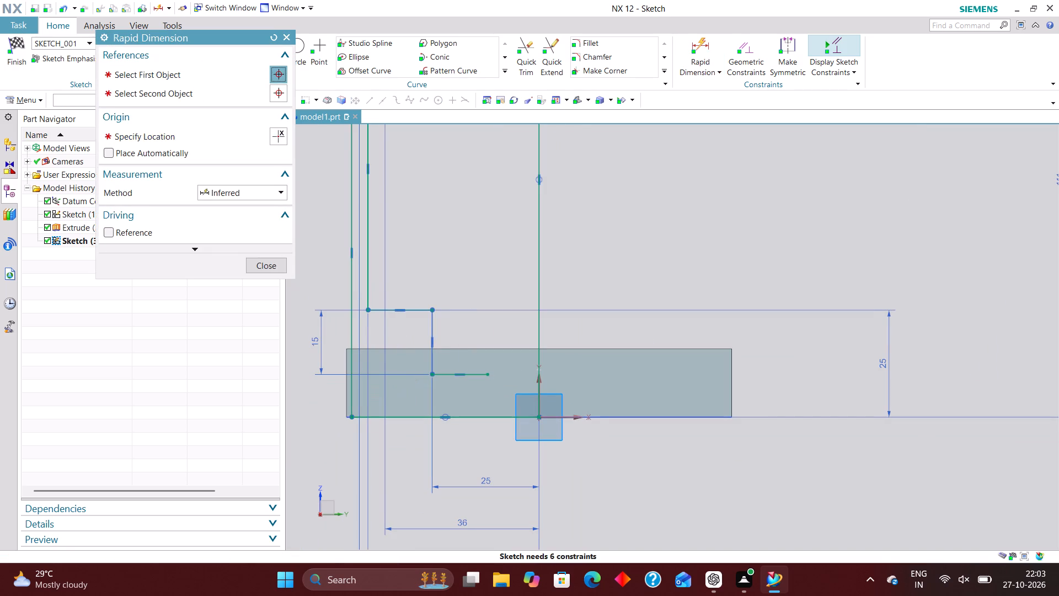
key(9)
key(Return)
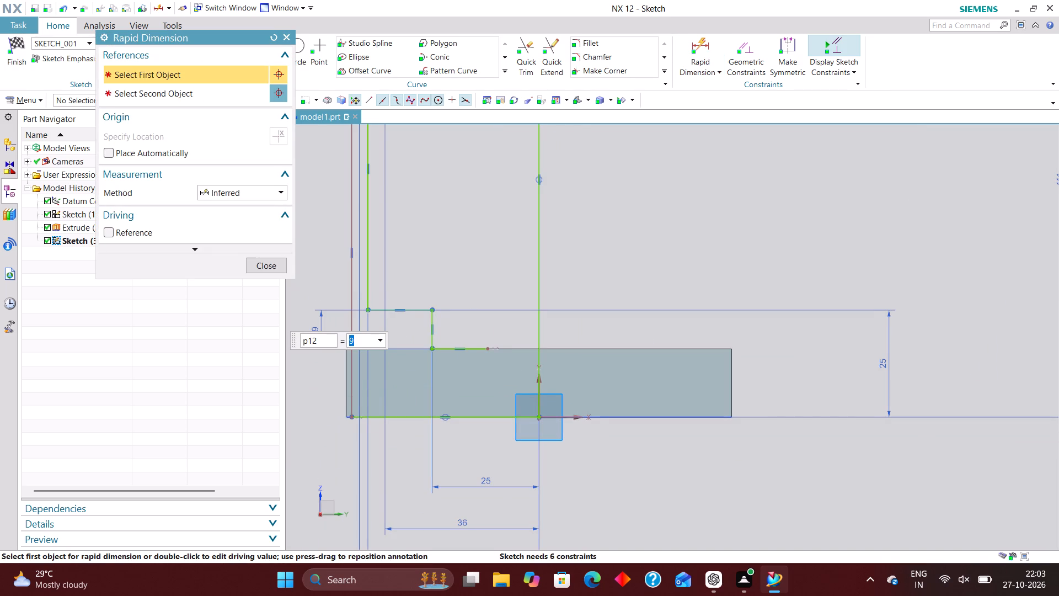
click(273, 262)
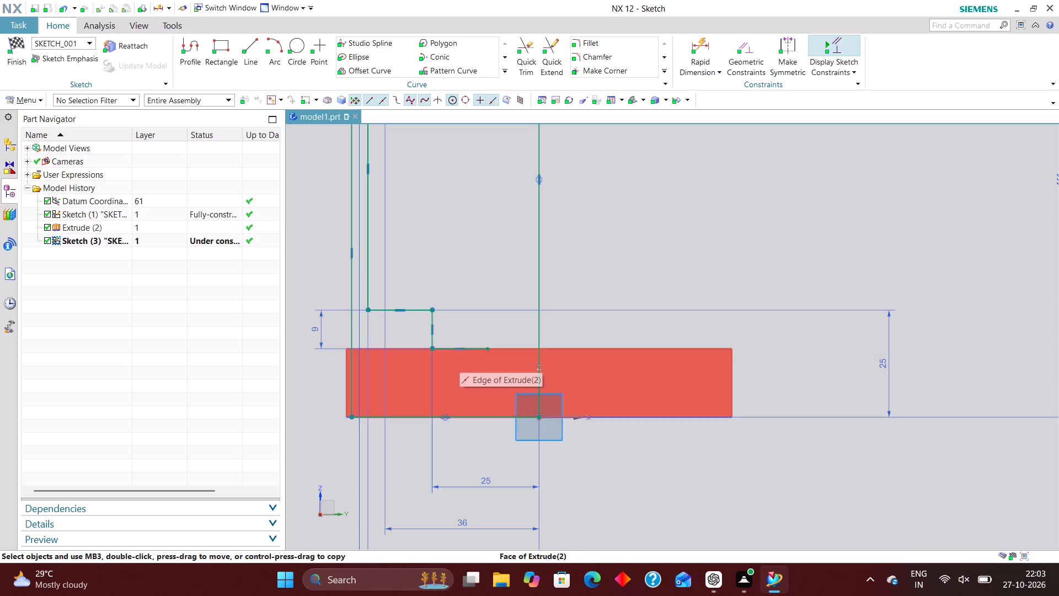
Draw a vertical line down from the lower step's inner end, crossing the profile's bottom line.
click(251, 51)
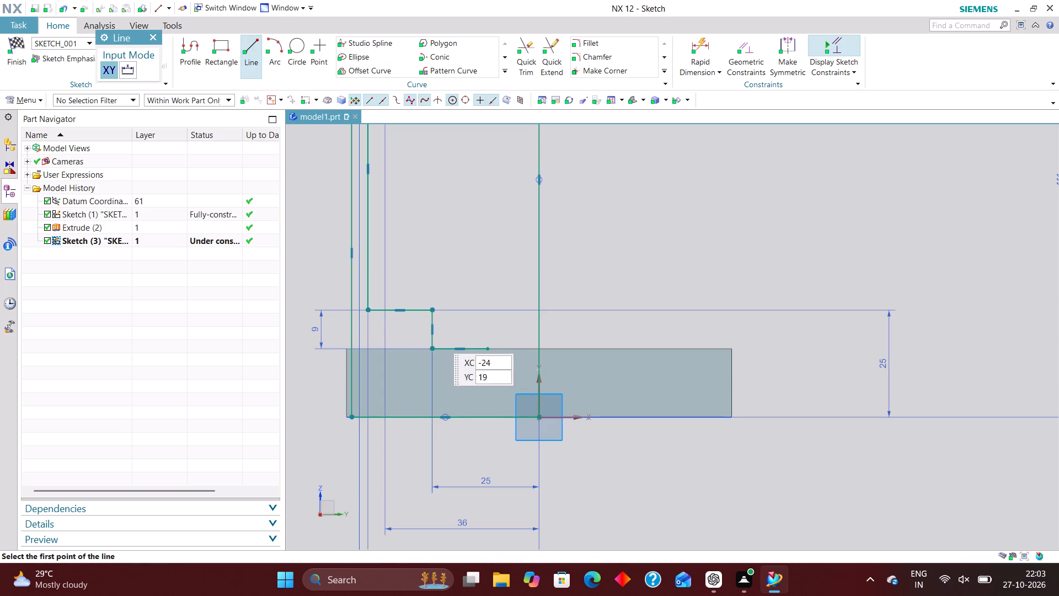
click(488, 349)
click(486, 444)
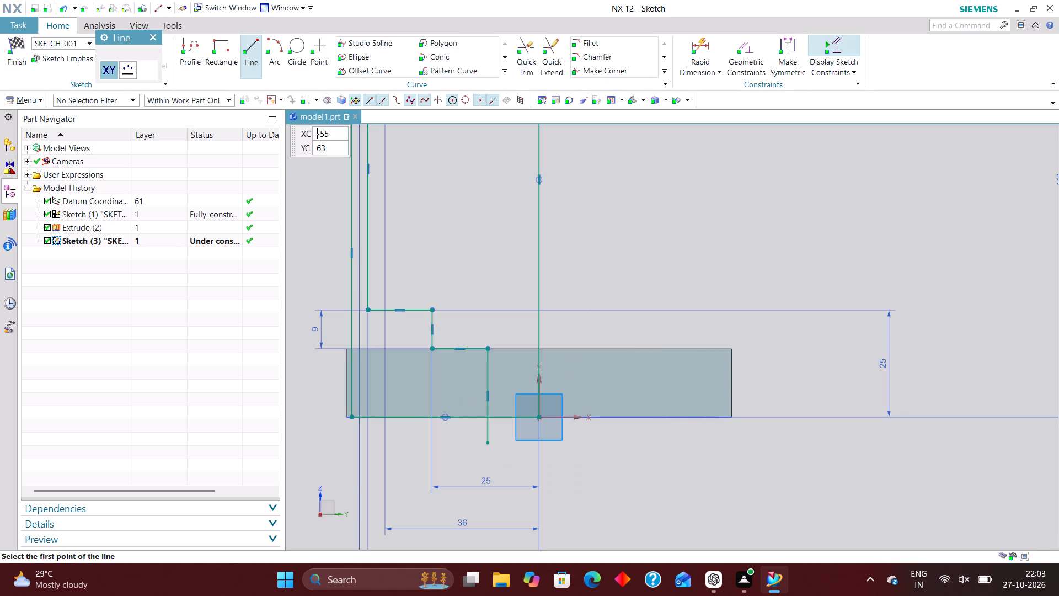
click(155, 35)
Hide the extruded base plate.
right_drag(618, 371, 623, 459)
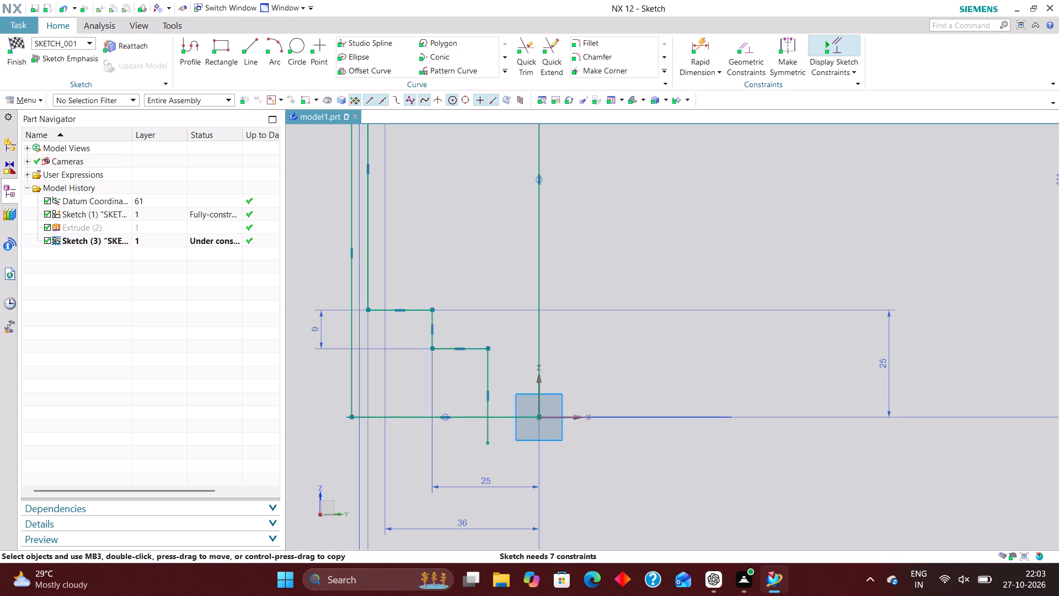
Trim the part of the new vertical line that extends below the profile's bottom line.
scroll(496, 422, up, 3)
scroll(517, 424, down, 3)
click(531, 52)
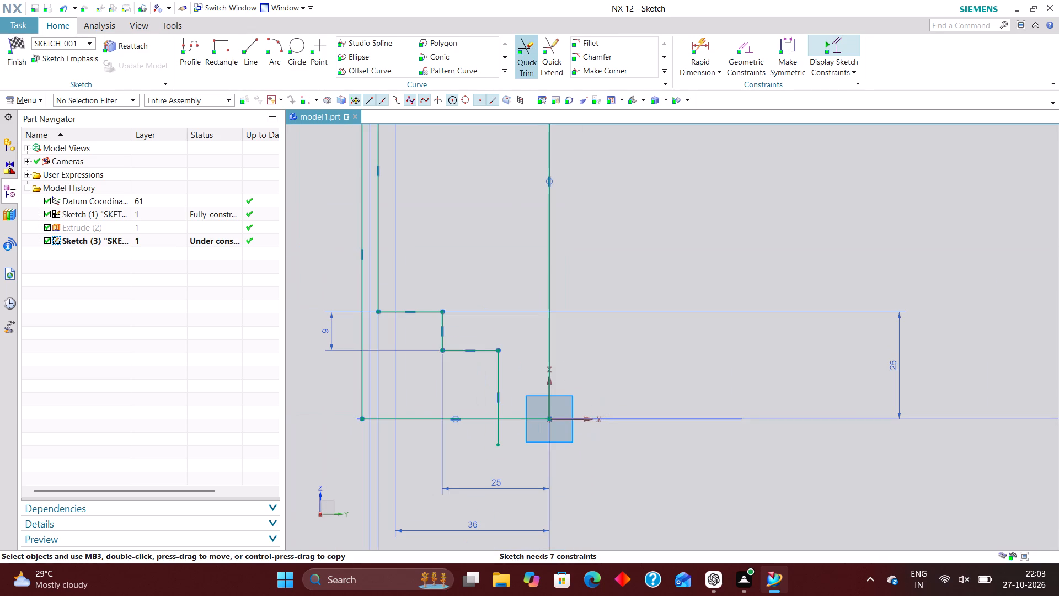
click(499, 438)
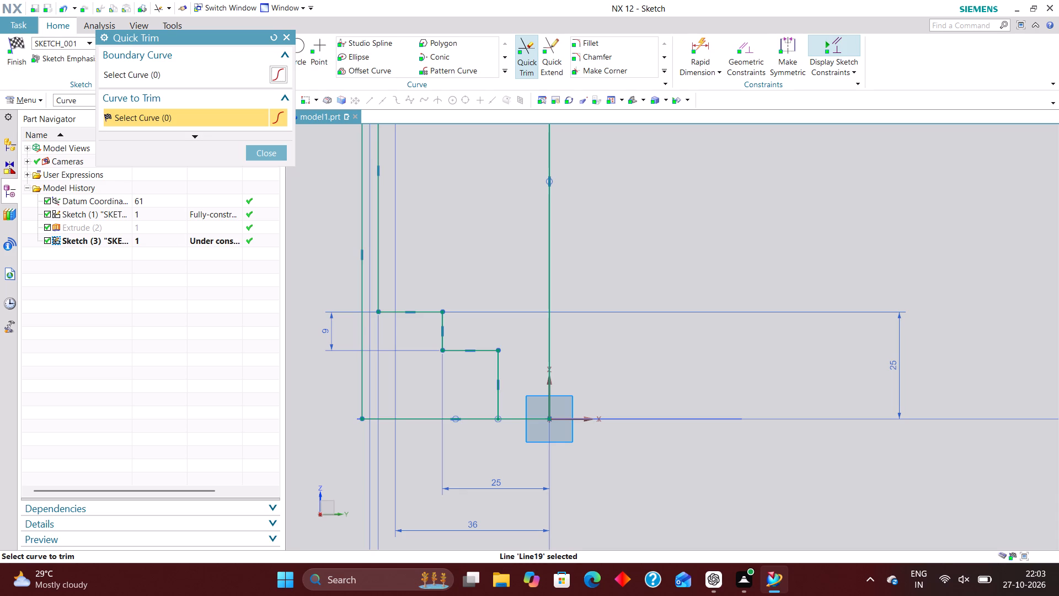
Dimension the innermost vertical line at 15 mm from the vertical axis.
click(696, 55)
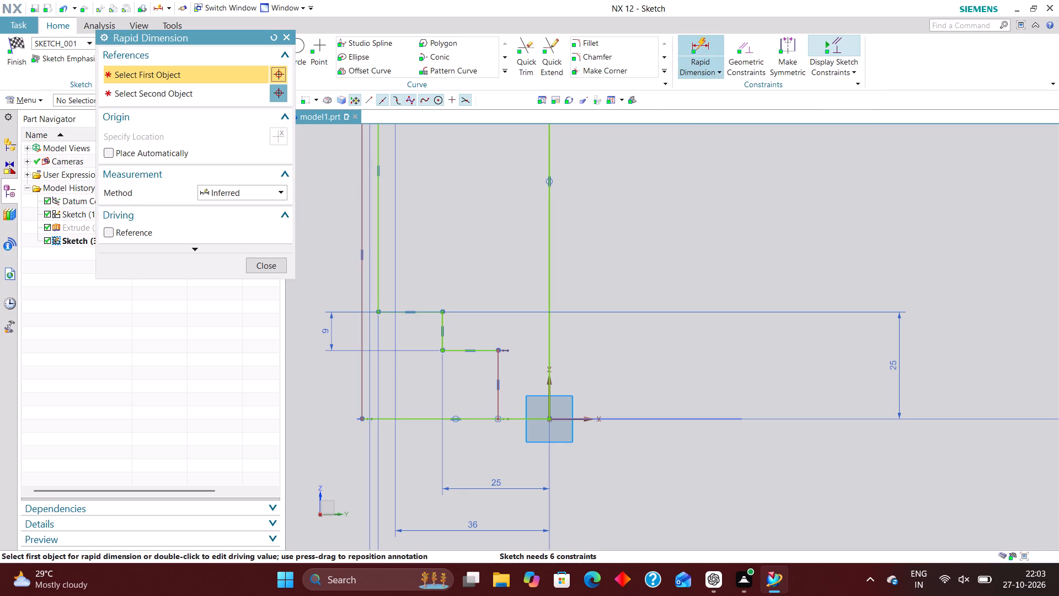
click(498, 402)
click(549, 399)
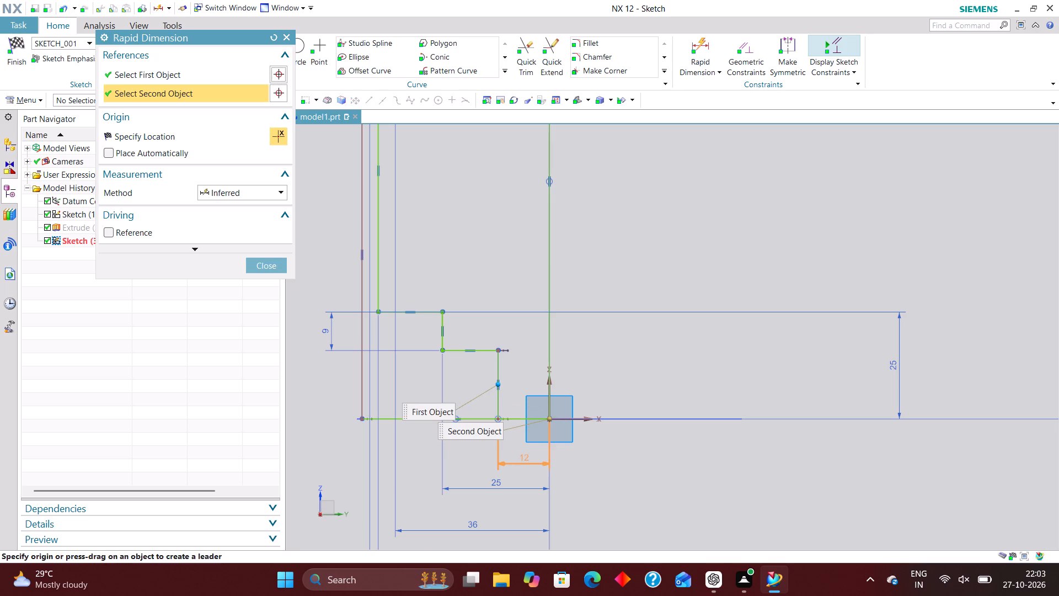
click(525, 460)
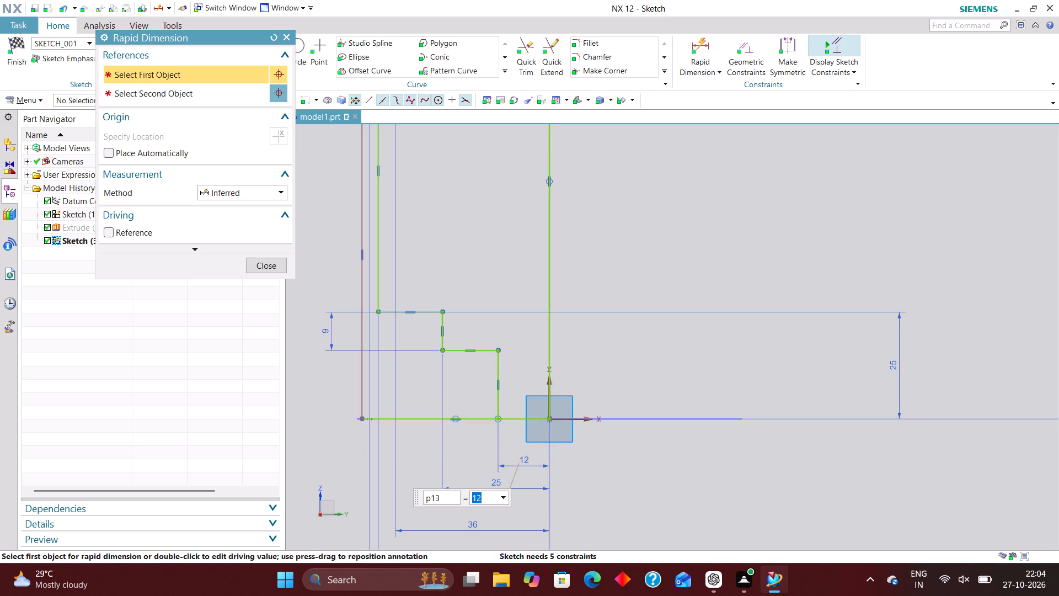
key(1)
key(5)
key(Return)
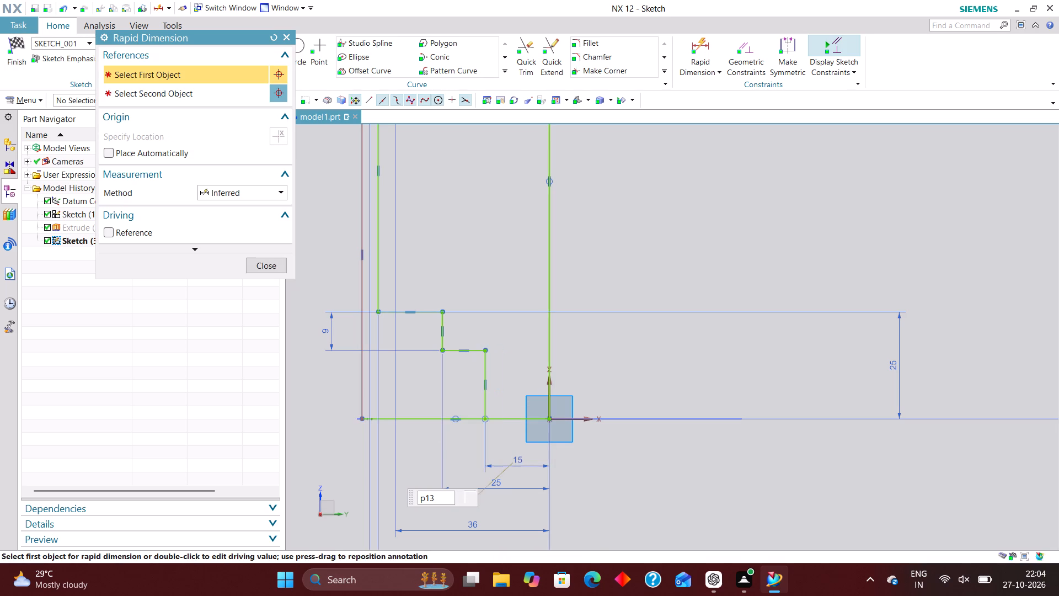
click(278, 268)
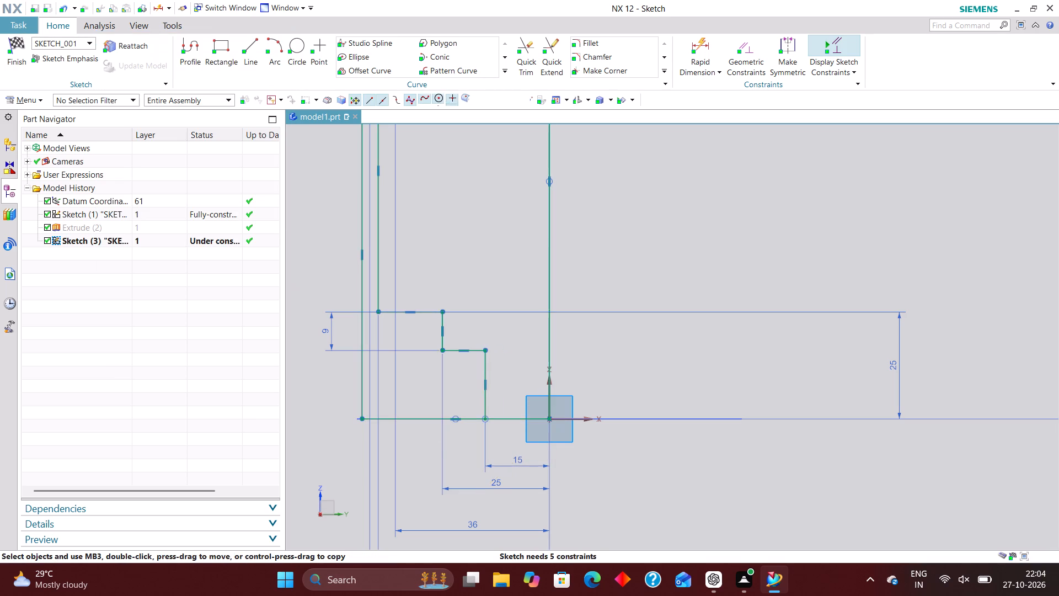
Delete the lower vertical segment of the profile's outer edge, which rises from the outer end of the bottom line.
scroll(408, 423, down, 4)
scroll(438, 302, up, 3)
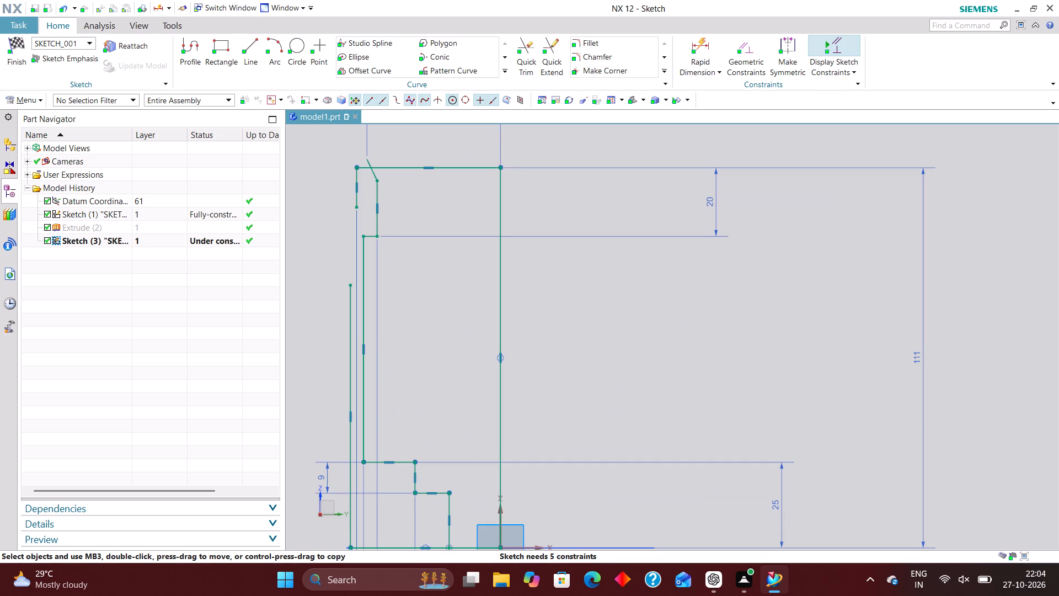
scroll(449, 247, down, 3)
scroll(411, 232, up, 5)
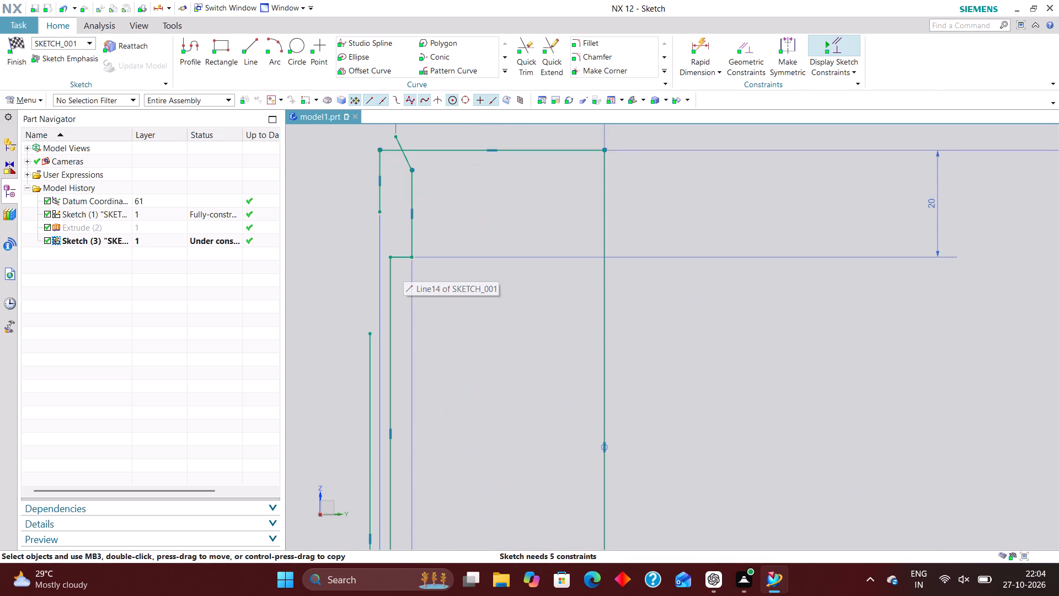
scroll(364, 278, down, 3)
scroll(366, 436, up, 4)
scroll(365, 321, down, 4)
scroll(377, 341, up, 2)
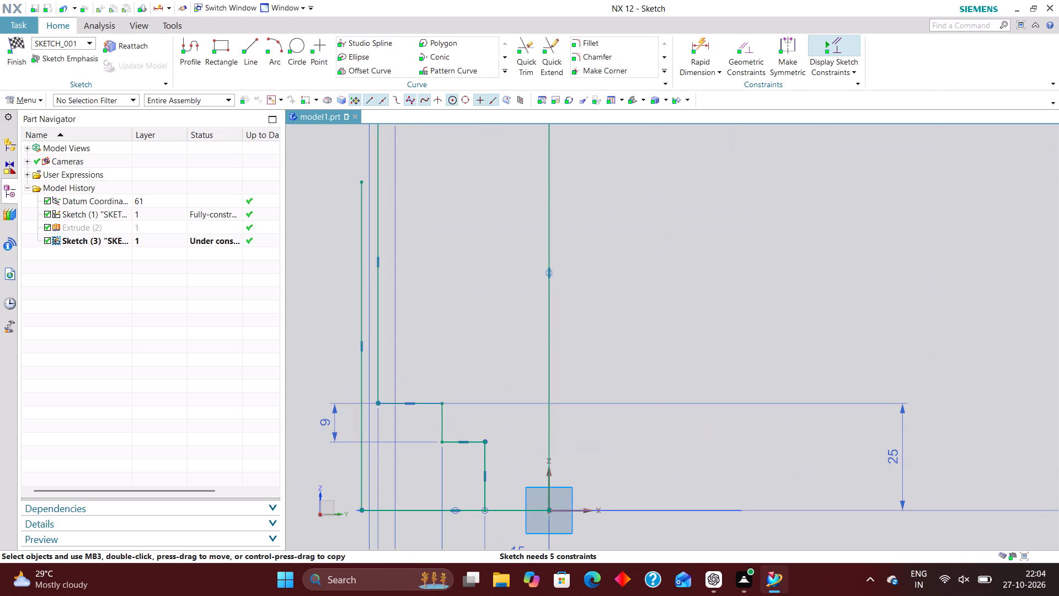
scroll(352, 311, down, 2)
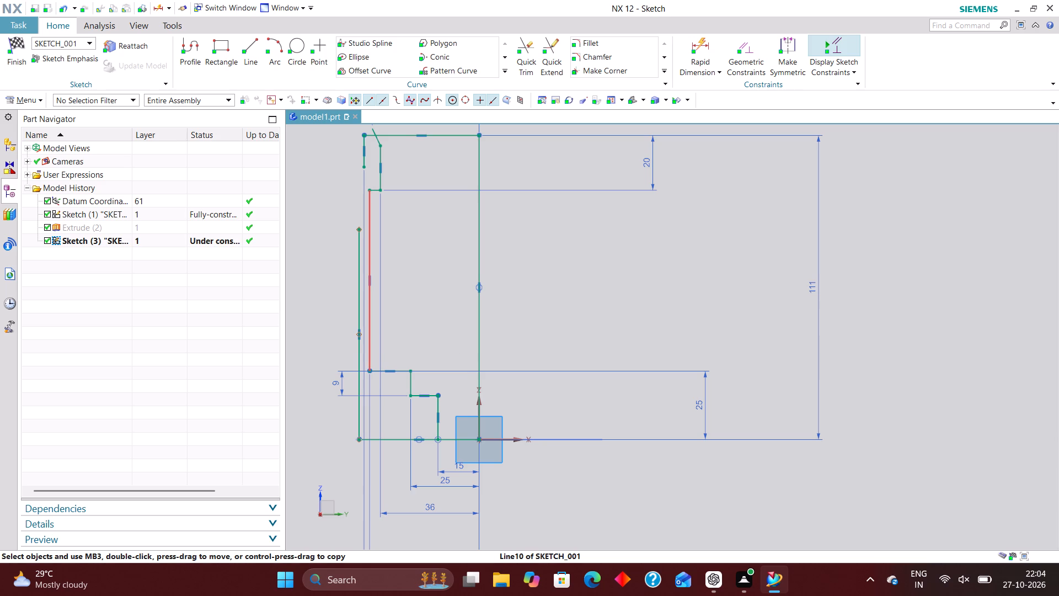
right_drag(359, 319, 309, 324)
Stretch the short outer vertical line at the profile's top corner down until it crosses the bottom line.
drag(362, 164, 354, 248)
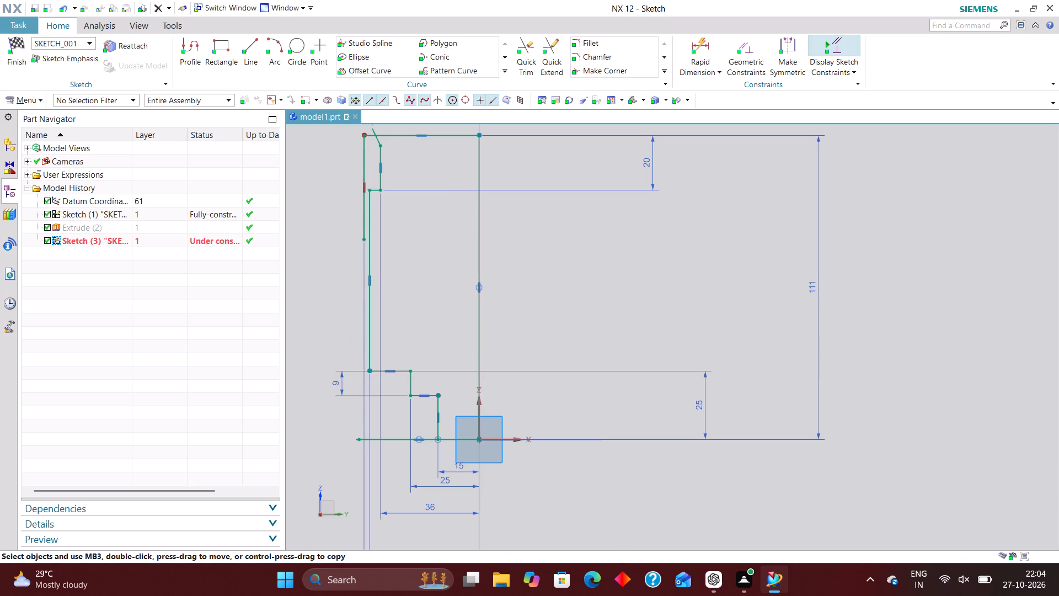
drag(354, 248, 361, 477)
Delete the perpendicular constraint where the outer vertical line crosses the bottom line.
scroll(360, 449, up, 5)
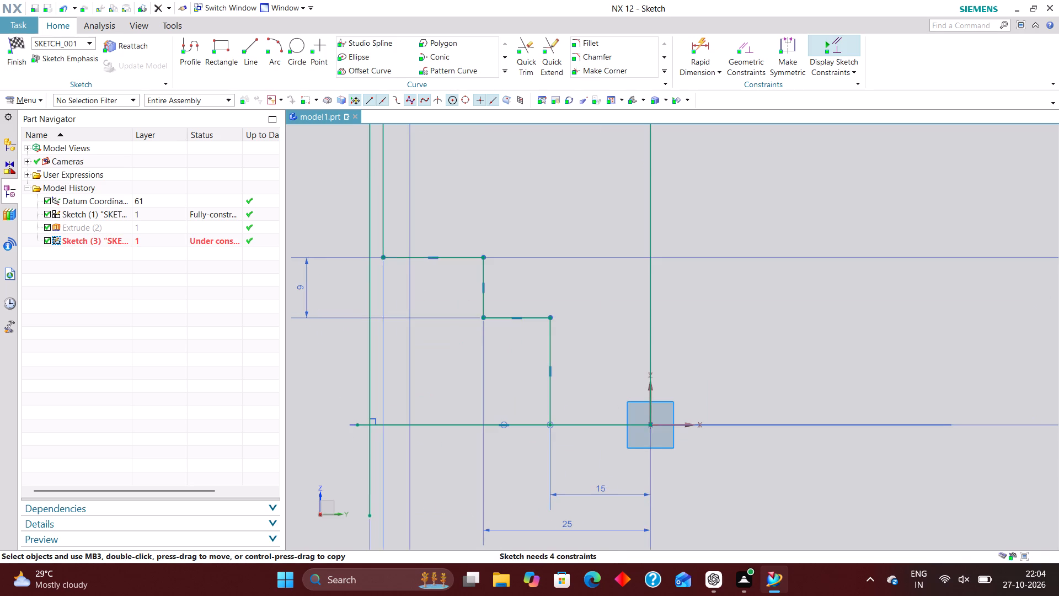
right_drag(373, 420, 350, 418)
Trim the overhanging ends of the bottom line and the outer vertical line at their shared corner.
scroll(393, 354, down, 3)
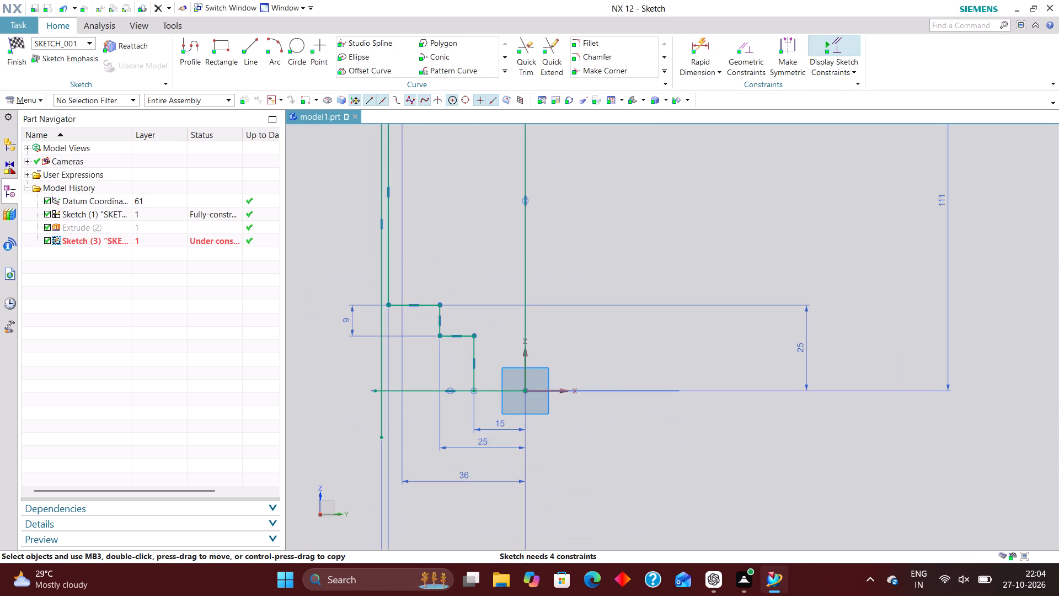
click(531, 65)
scroll(365, 373, up, 6)
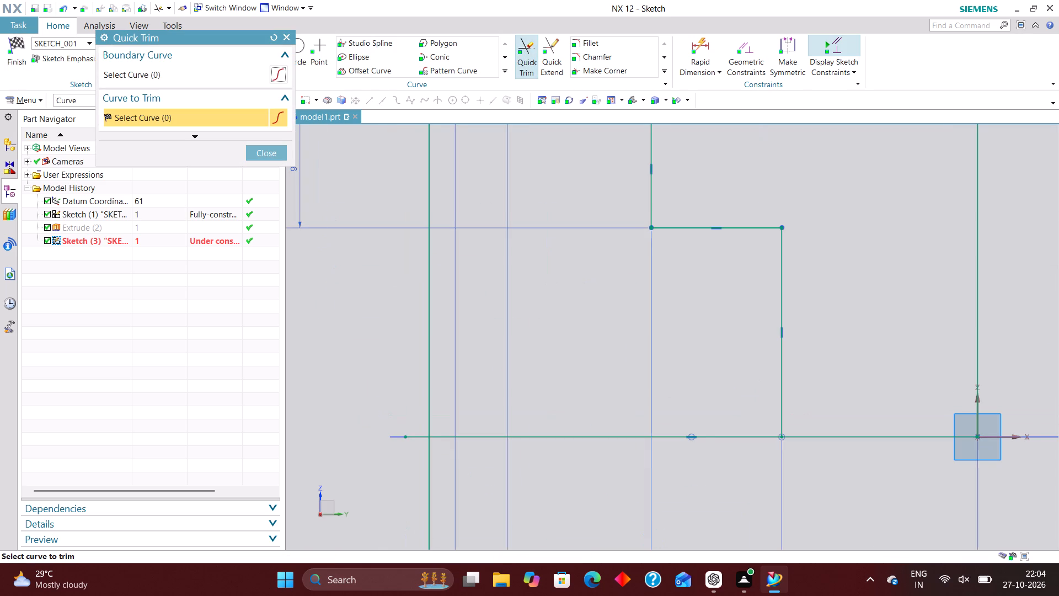
click(414, 438)
click(429, 475)
Examine the outer edge and the stepped inner wall from the lower bore steps up to the slanted line.
scroll(398, 425, down, 6)
scroll(416, 376, up, 5)
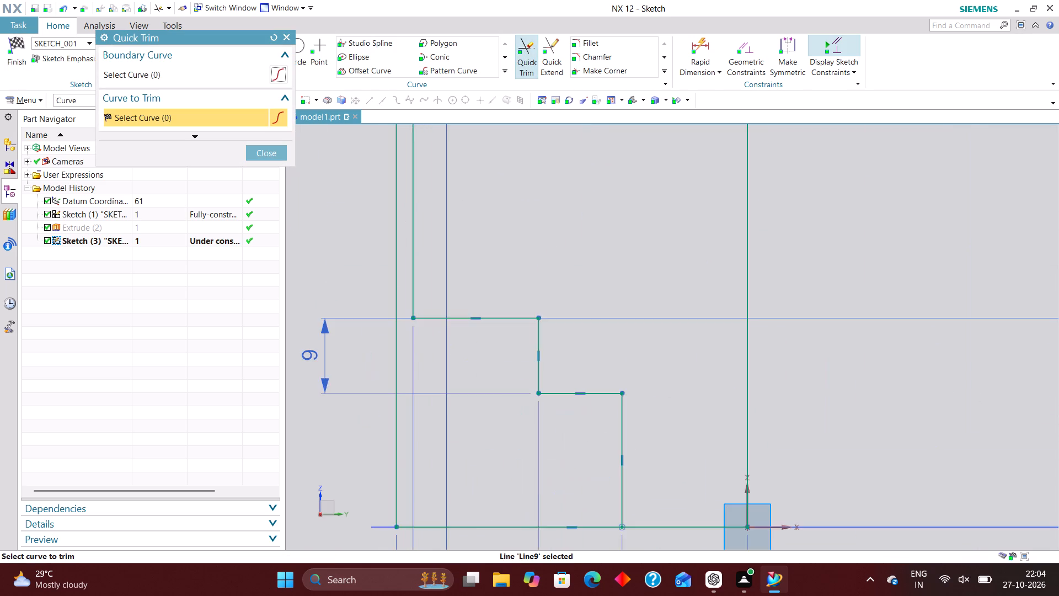
scroll(394, 407, down, 5)
scroll(432, 445, down, 1)
scroll(422, 227, up, 6)
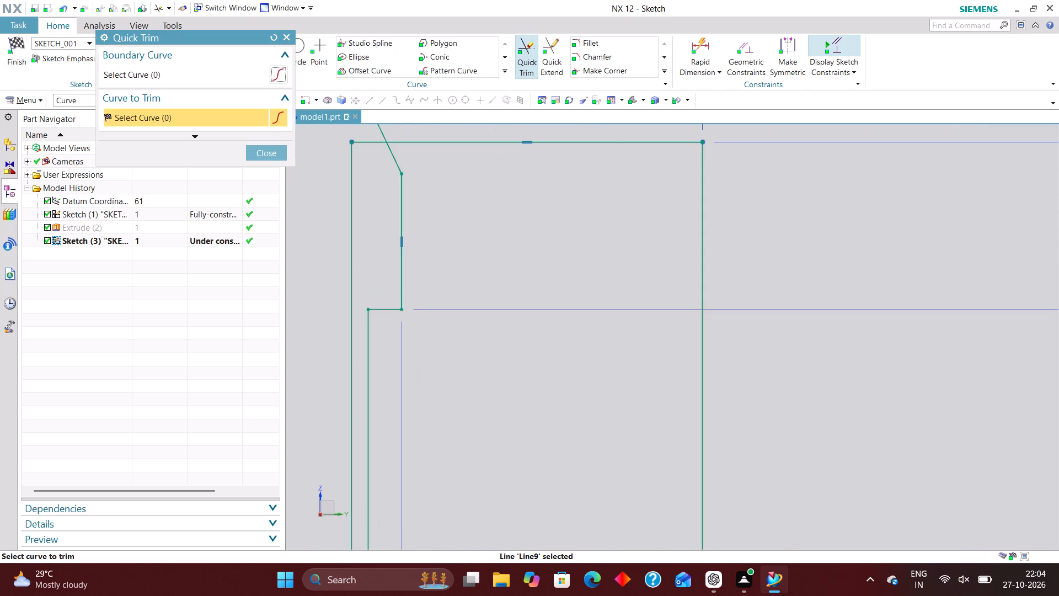
scroll(426, 347, down, 3)
scroll(417, 376, up, 4)
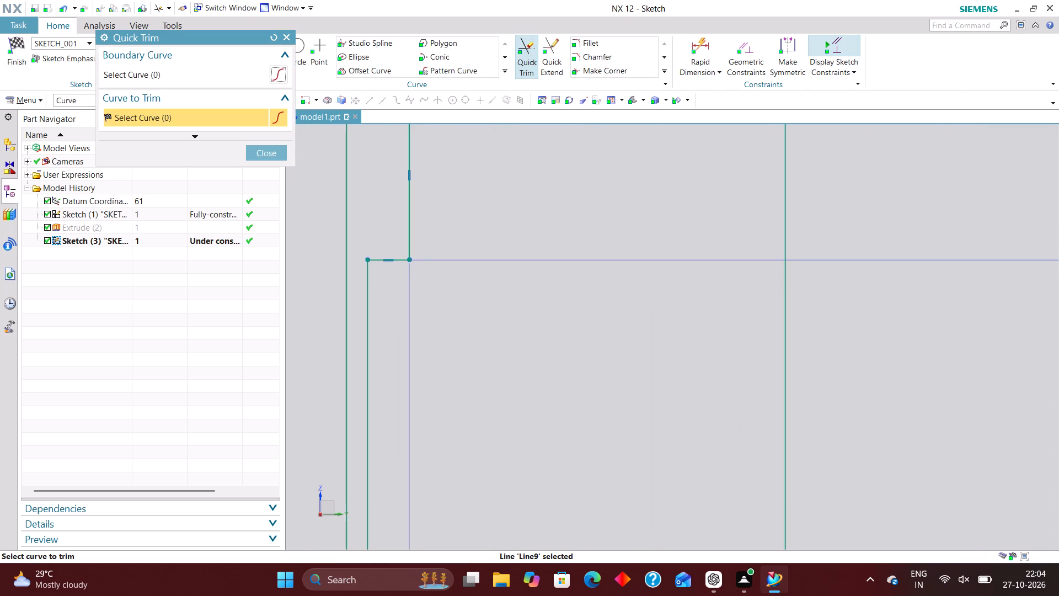
scroll(398, 327, down, 3)
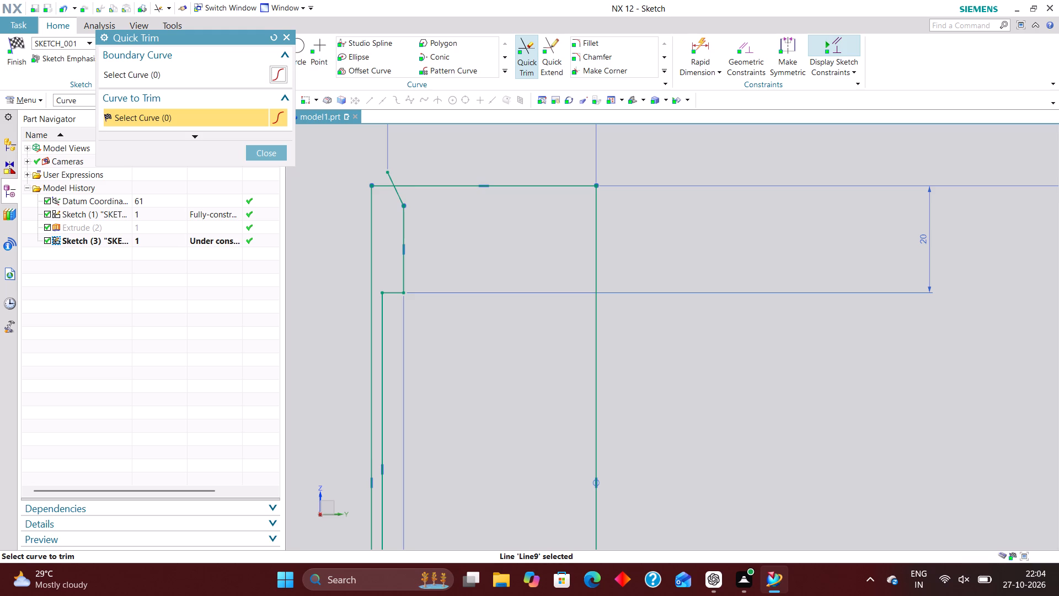
click(272, 156)
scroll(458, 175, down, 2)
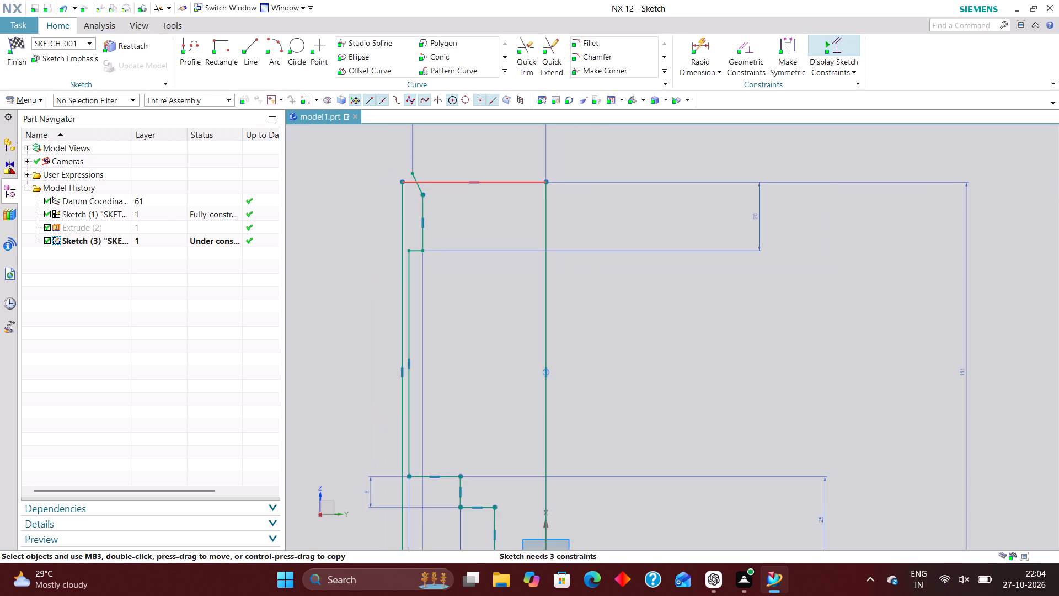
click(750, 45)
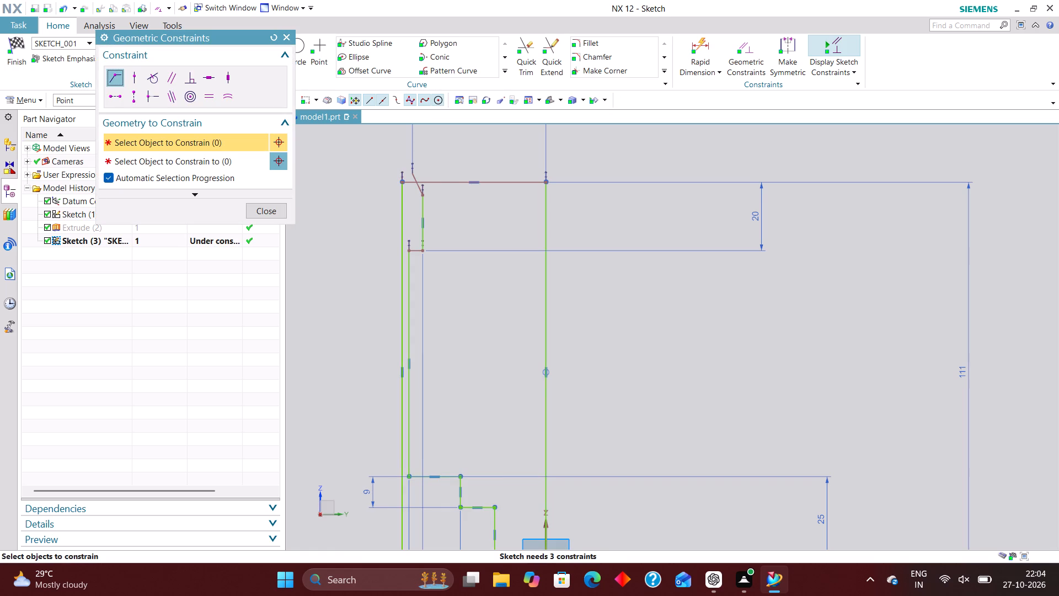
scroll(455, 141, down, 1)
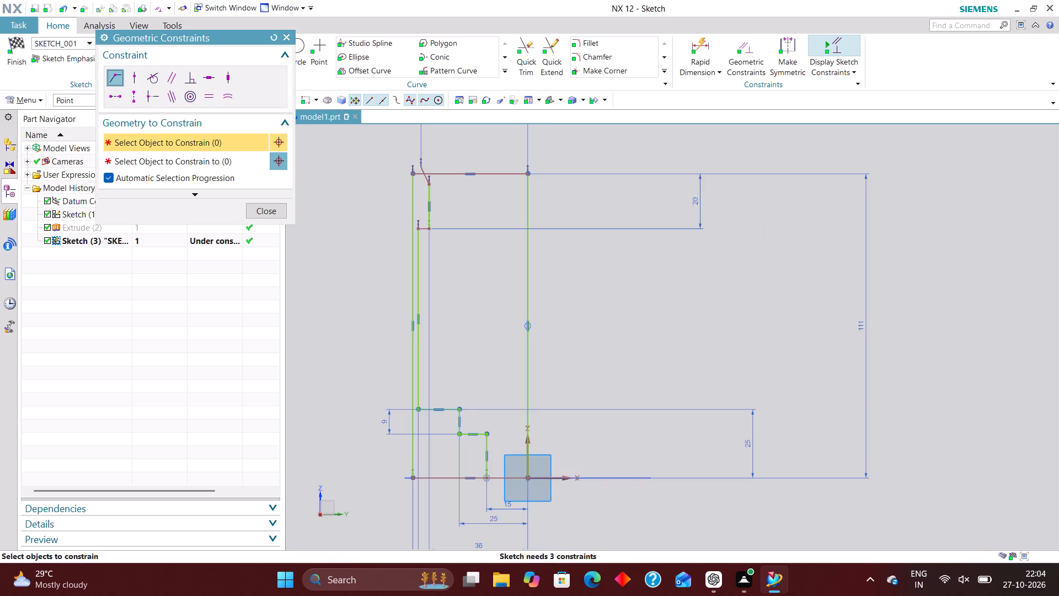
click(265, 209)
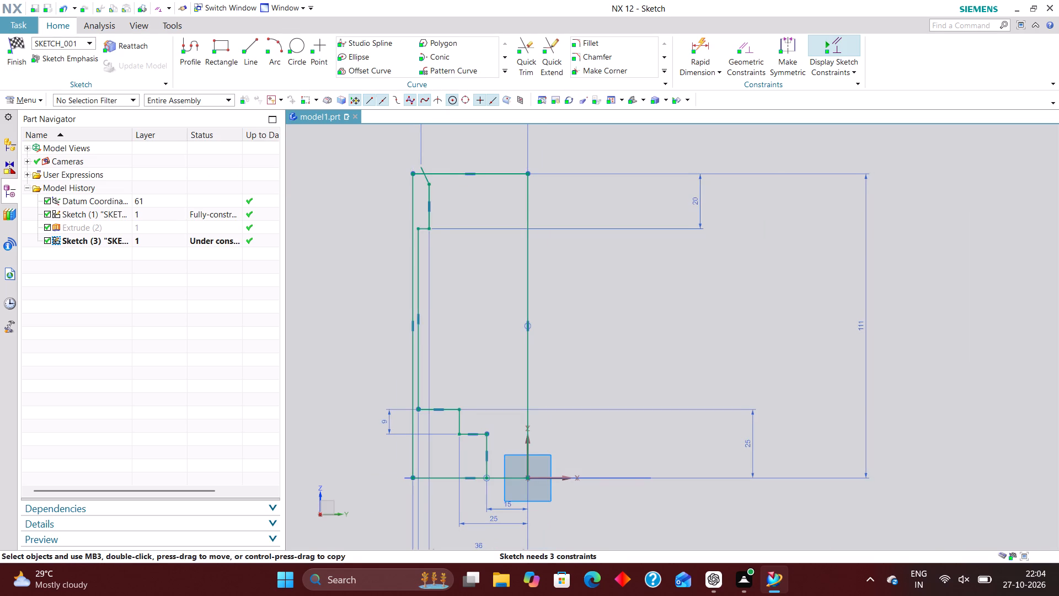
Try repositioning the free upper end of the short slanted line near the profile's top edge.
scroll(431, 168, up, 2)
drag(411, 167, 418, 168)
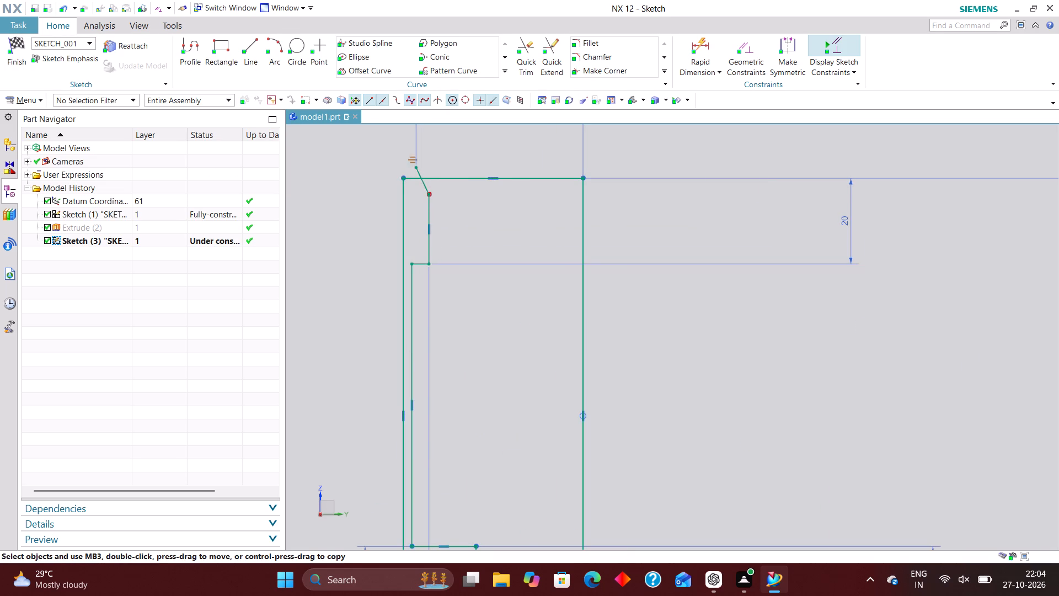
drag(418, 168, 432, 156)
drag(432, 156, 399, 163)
Add an angular dimension of 45° between the short slanted line and the vertical axis line.
scroll(427, 173, down, 1)
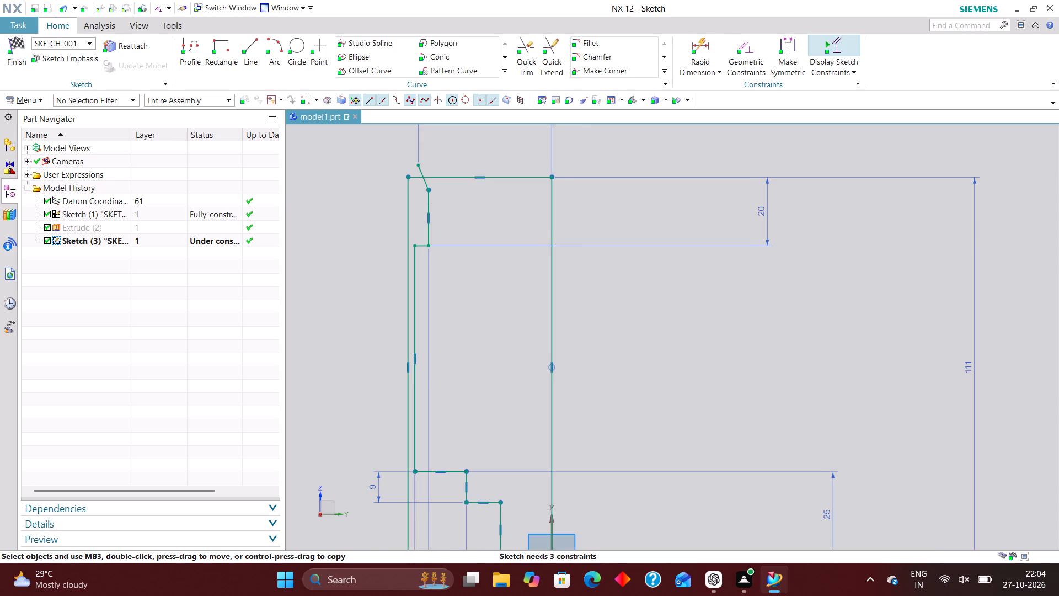
click(693, 46)
click(248, 190)
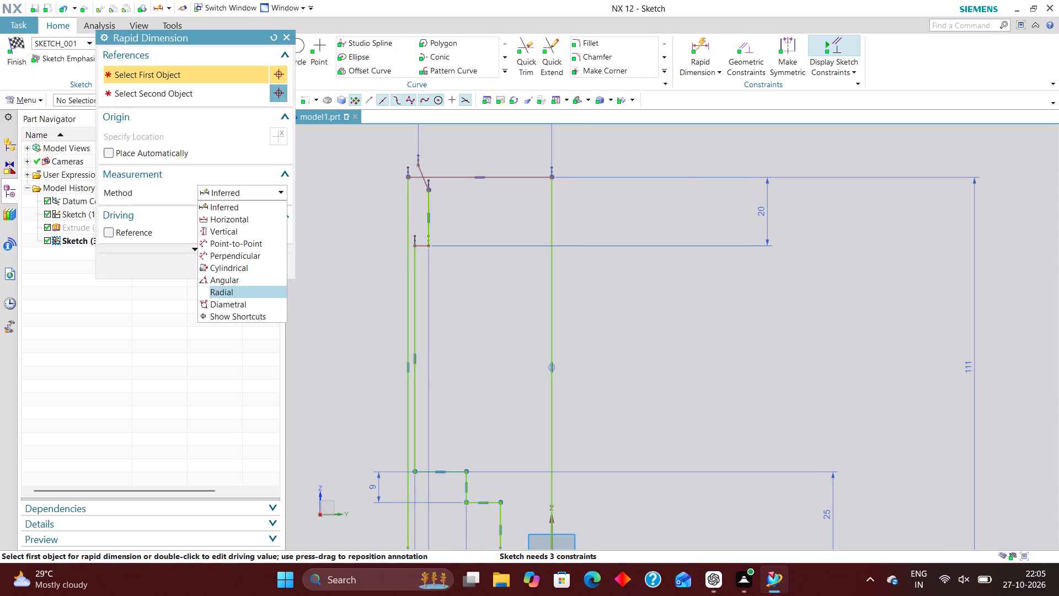
click(239, 281)
scroll(432, 195, up, 4)
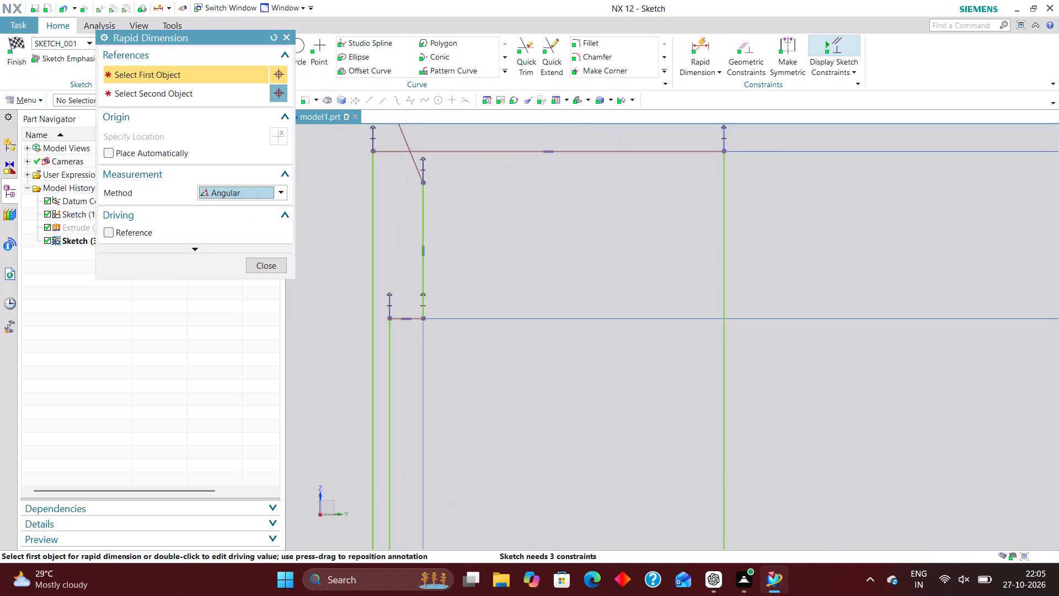
click(405, 141)
scroll(398, 214, down, 6)
click(486, 418)
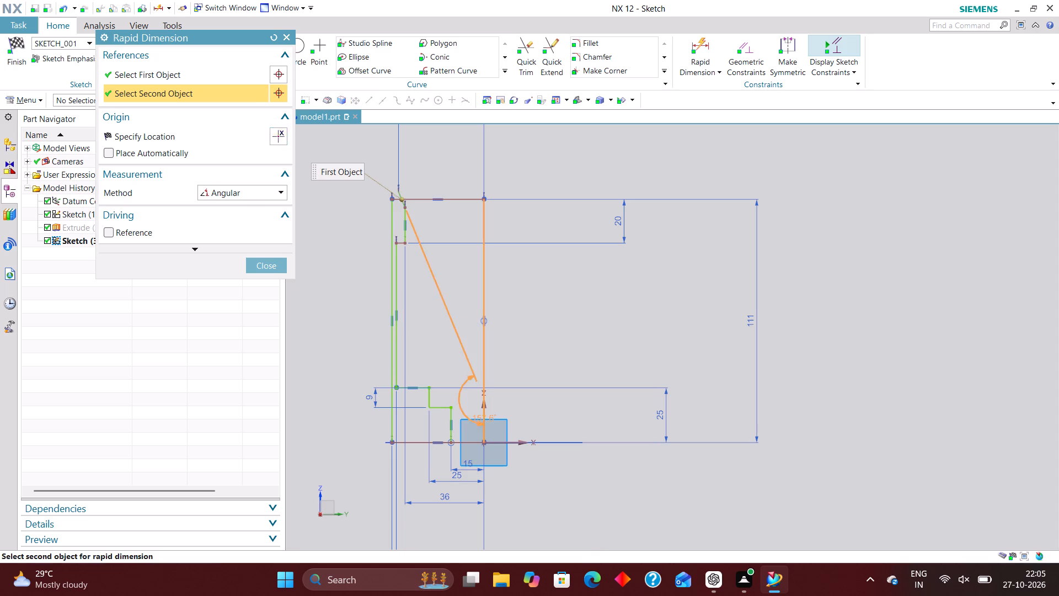
scroll(447, 300, down, 3)
scroll(442, 230, up, 4)
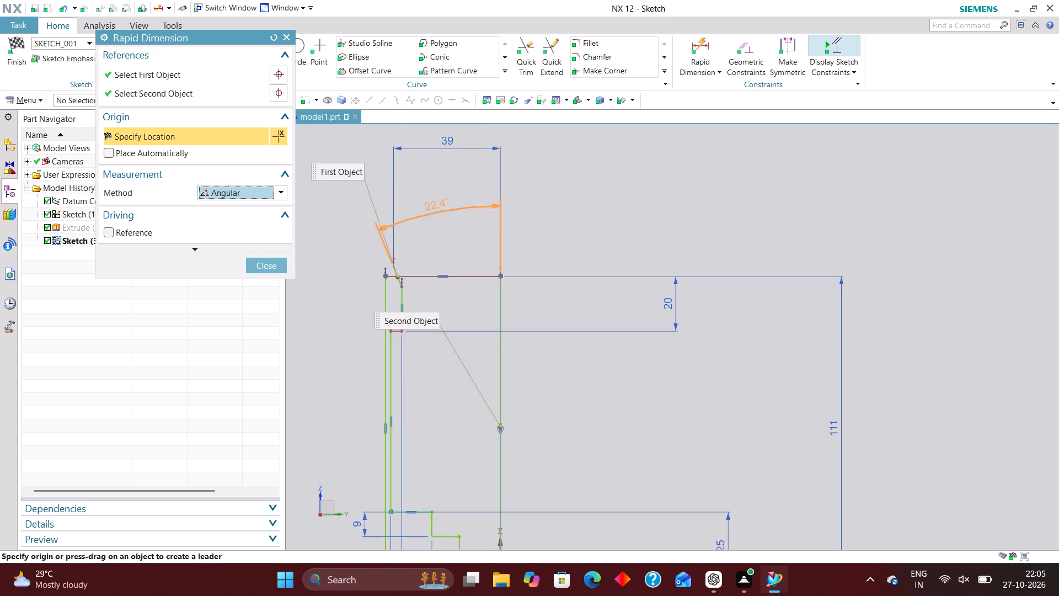
scroll(445, 248, down, 3)
scroll(435, 186, up, 4)
click(424, 150)
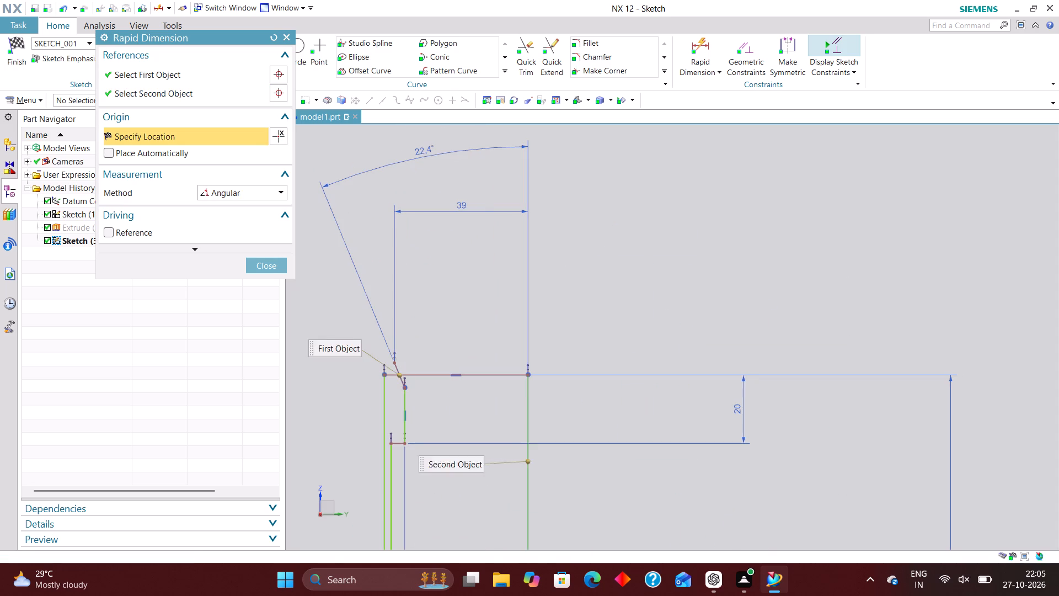
text(45)
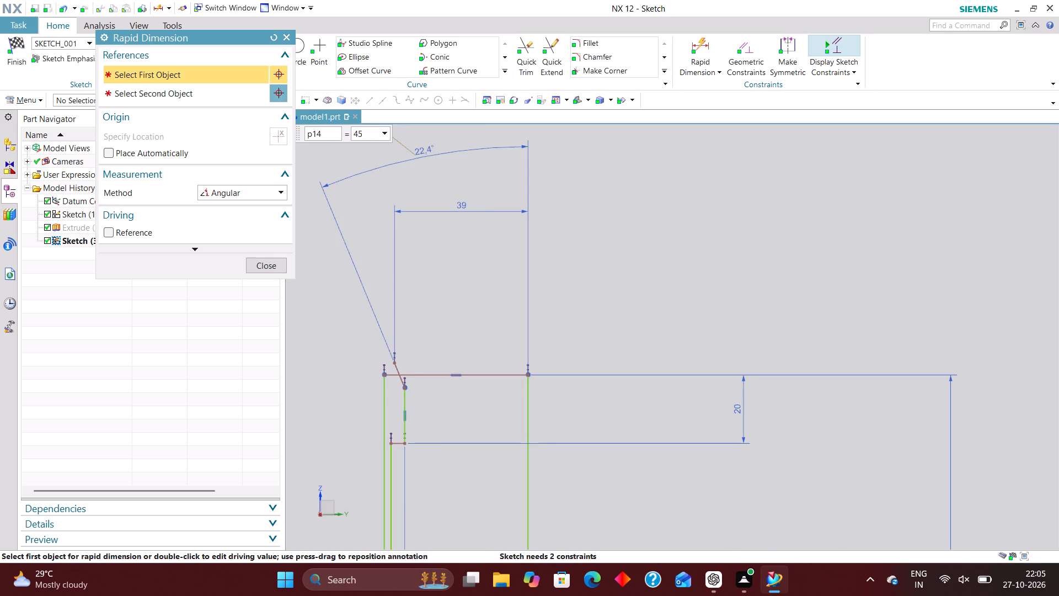
key(Return)
click(275, 264)
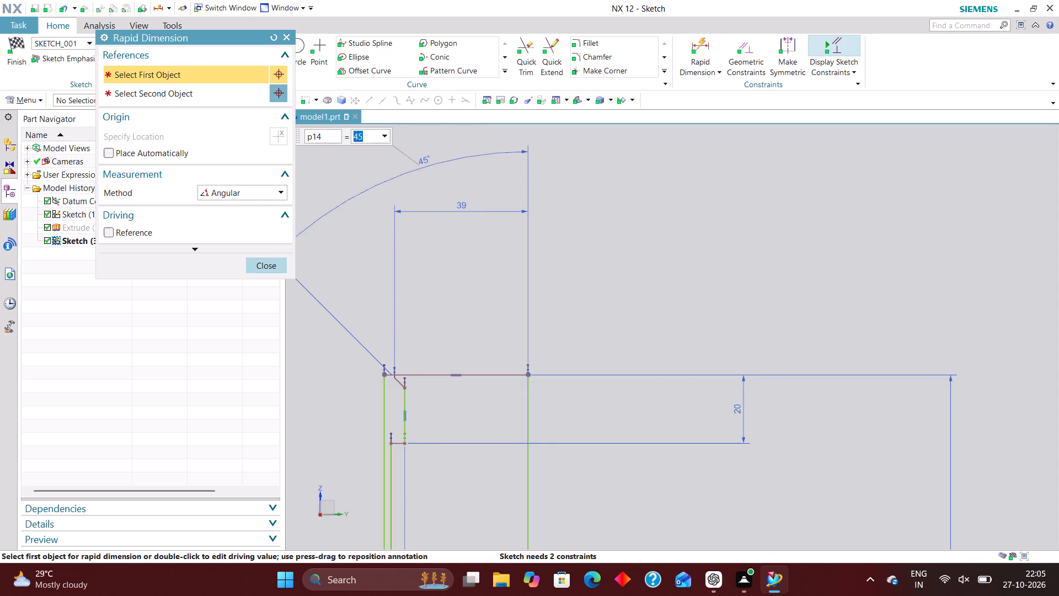
Move the 45° slanted line's free upper end up toward the profile's top line.
scroll(413, 394, up, 5)
scroll(470, 357, down, 4)
scroll(423, 361, up, 4)
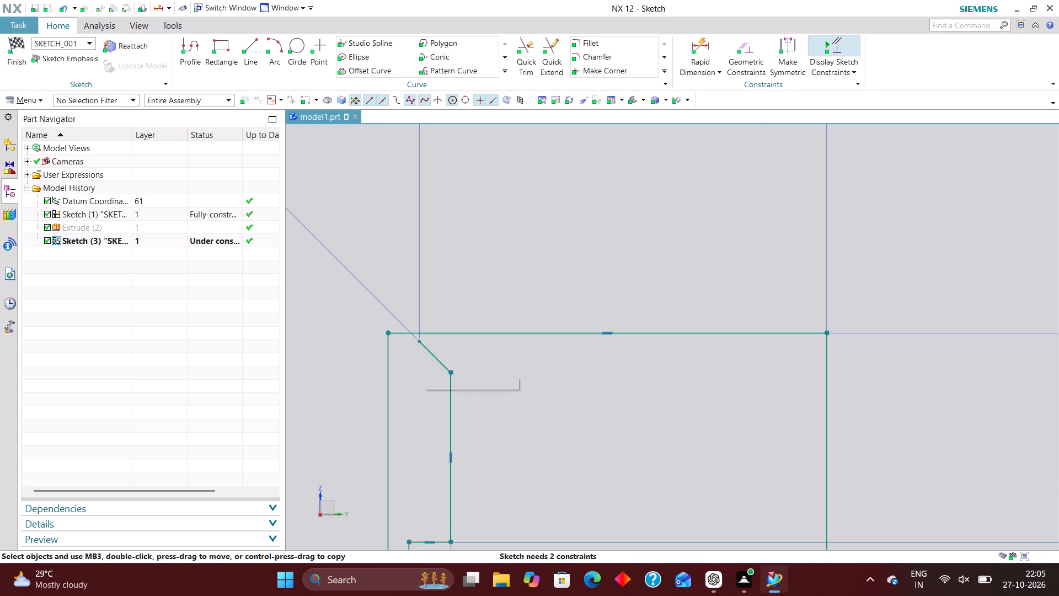
drag(420, 343, 392, 328)
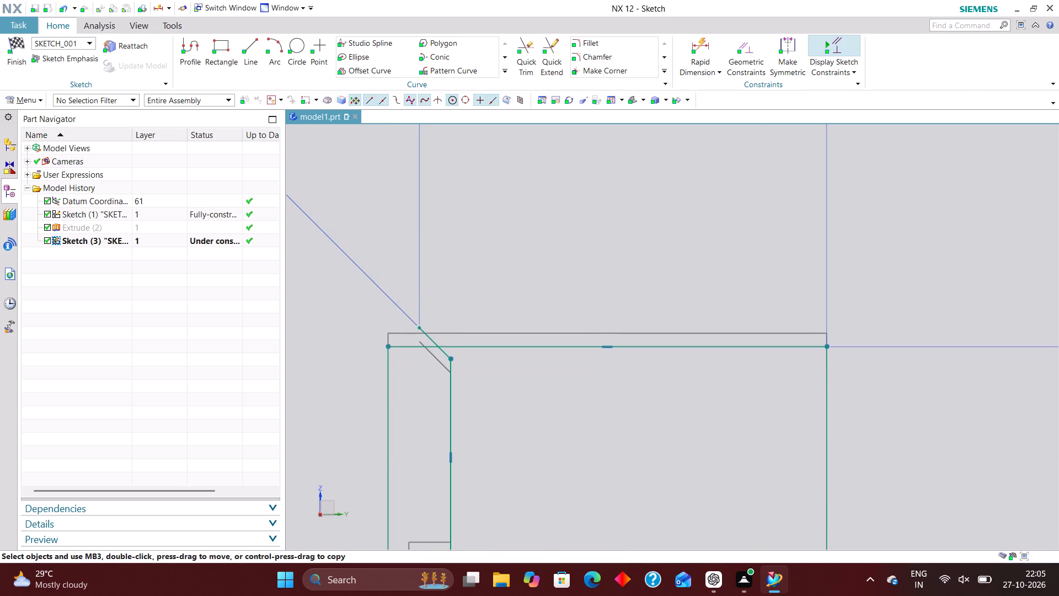
drag(392, 328, 389, 332)
scroll(398, 277, down, 4)
scroll(581, 260, down, 5)
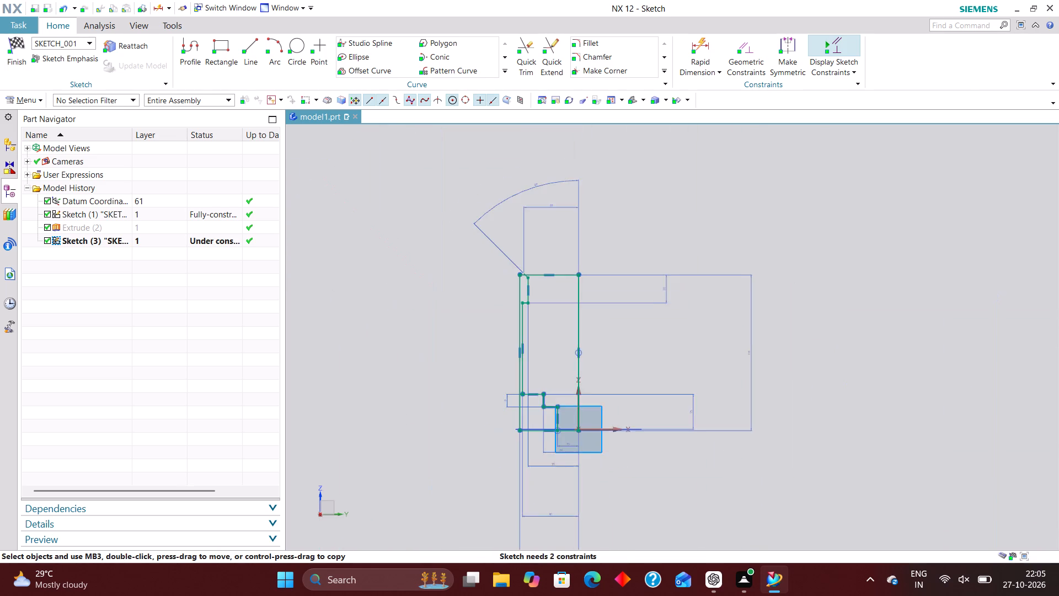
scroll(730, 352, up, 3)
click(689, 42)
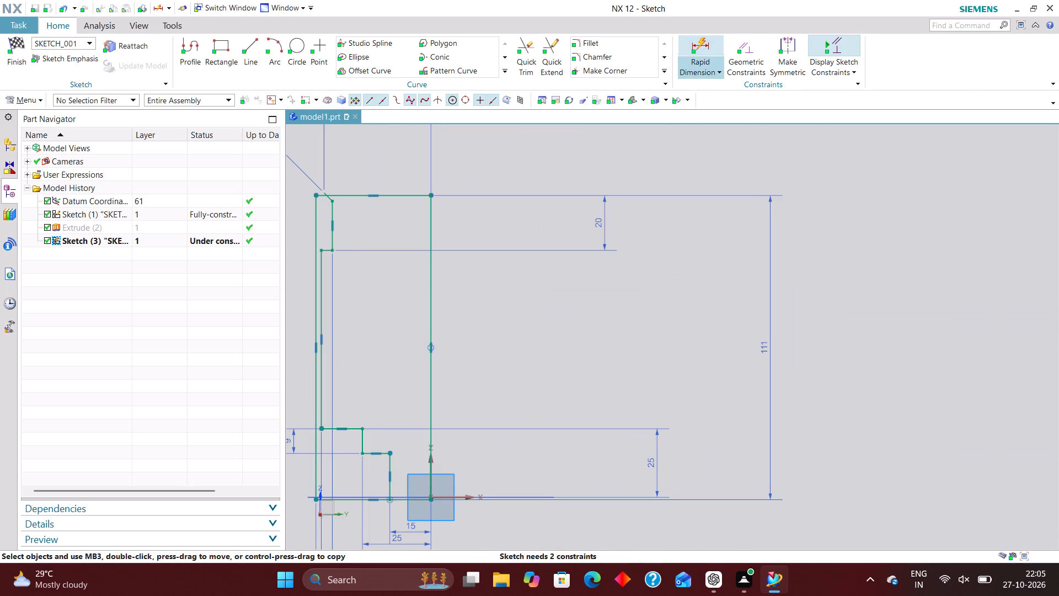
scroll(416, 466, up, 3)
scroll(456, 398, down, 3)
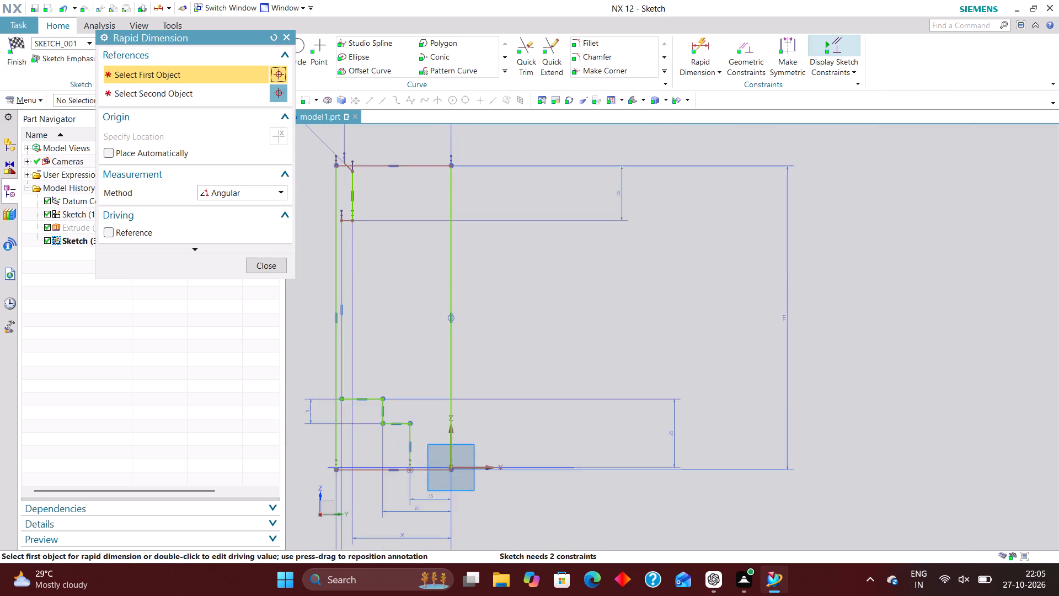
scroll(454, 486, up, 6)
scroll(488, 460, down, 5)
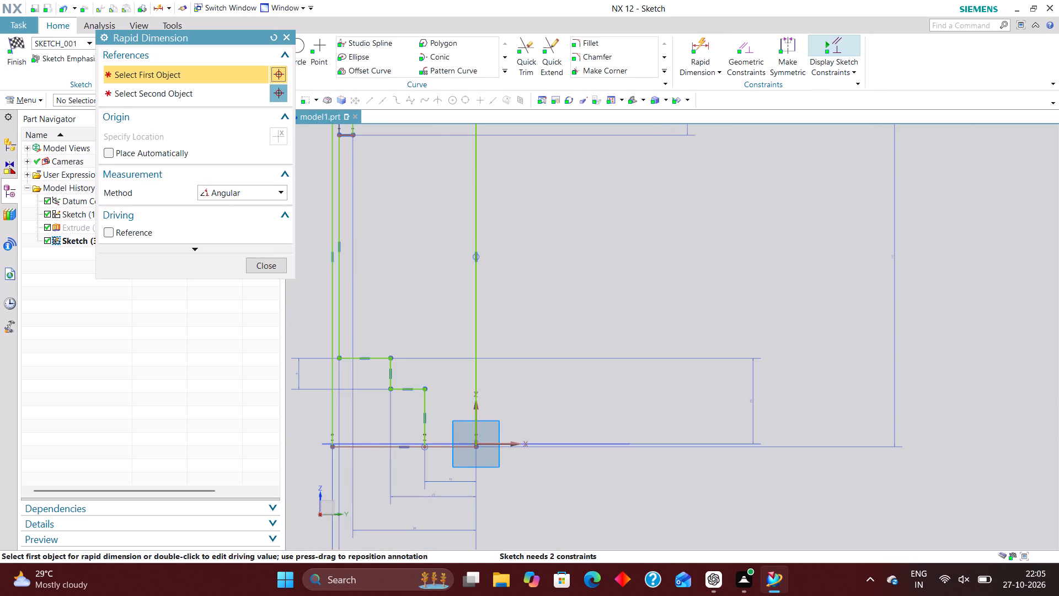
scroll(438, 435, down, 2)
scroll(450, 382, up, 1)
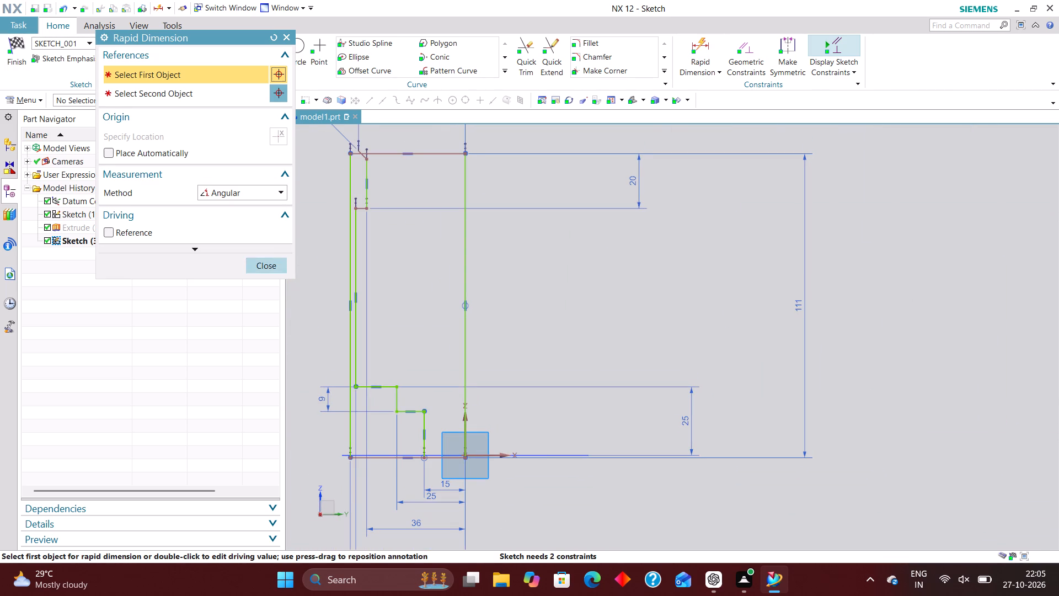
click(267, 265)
Add a Point on Curve constraint placing the profile's bottom line on the sketch's horizontal axis.
click(755, 44)
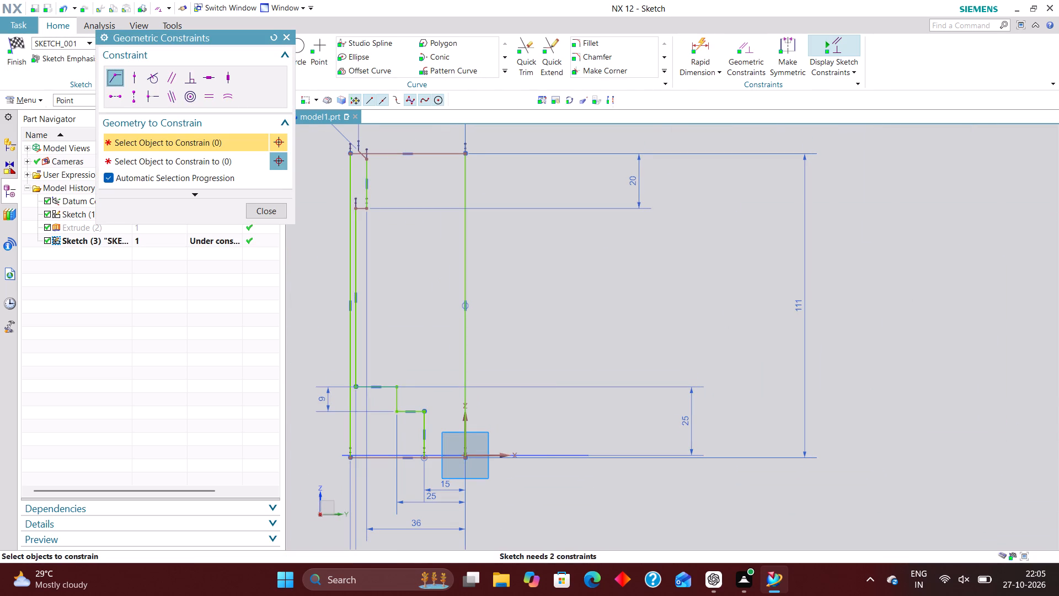
click(135, 74)
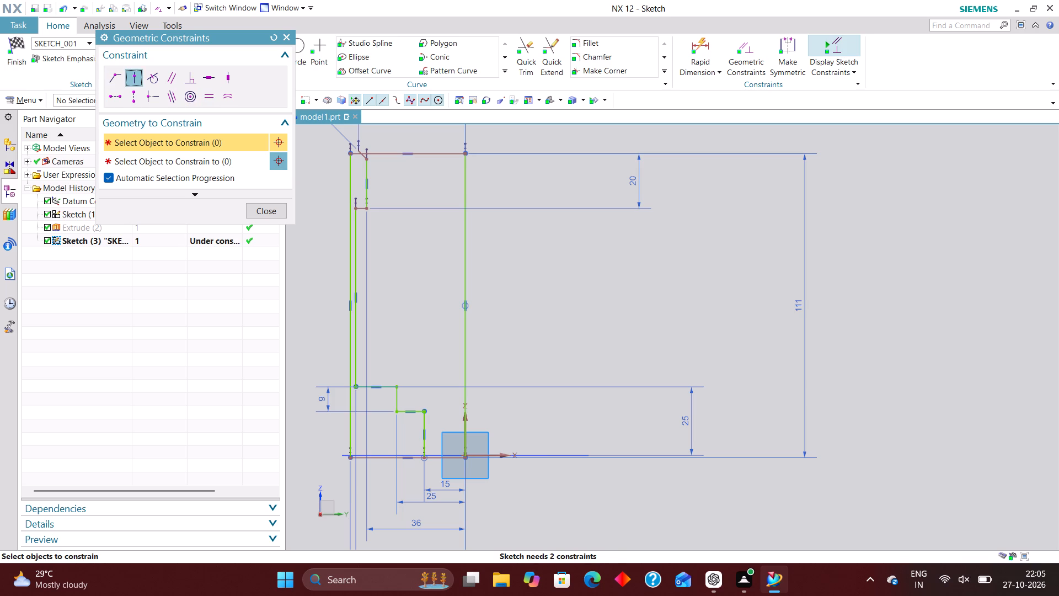
click(405, 459)
click(499, 454)
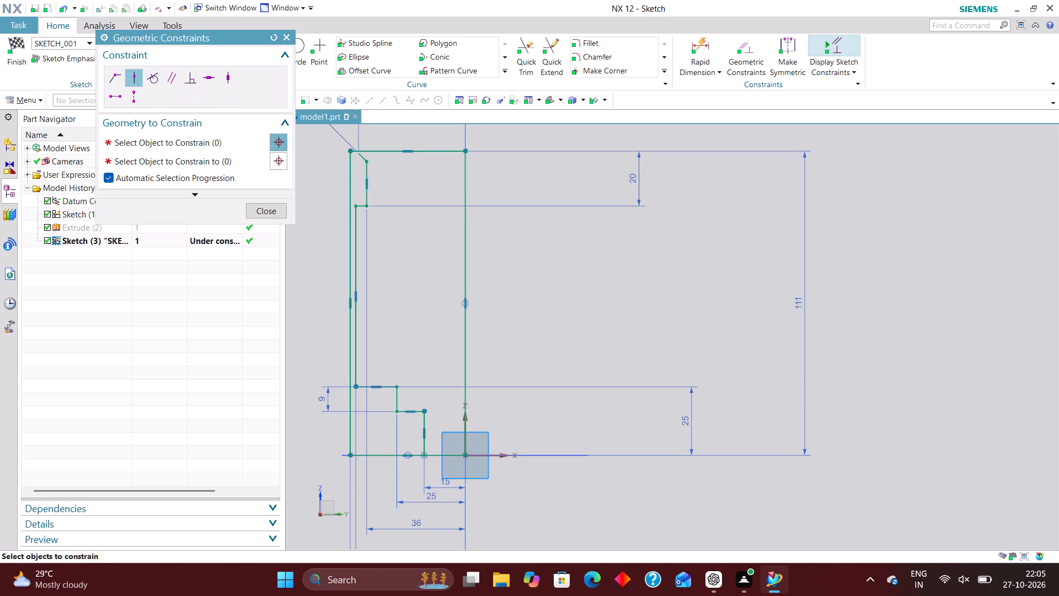
scroll(454, 478, down, 1)
scroll(360, 290, down, 1)
scroll(381, 210, up, 4)
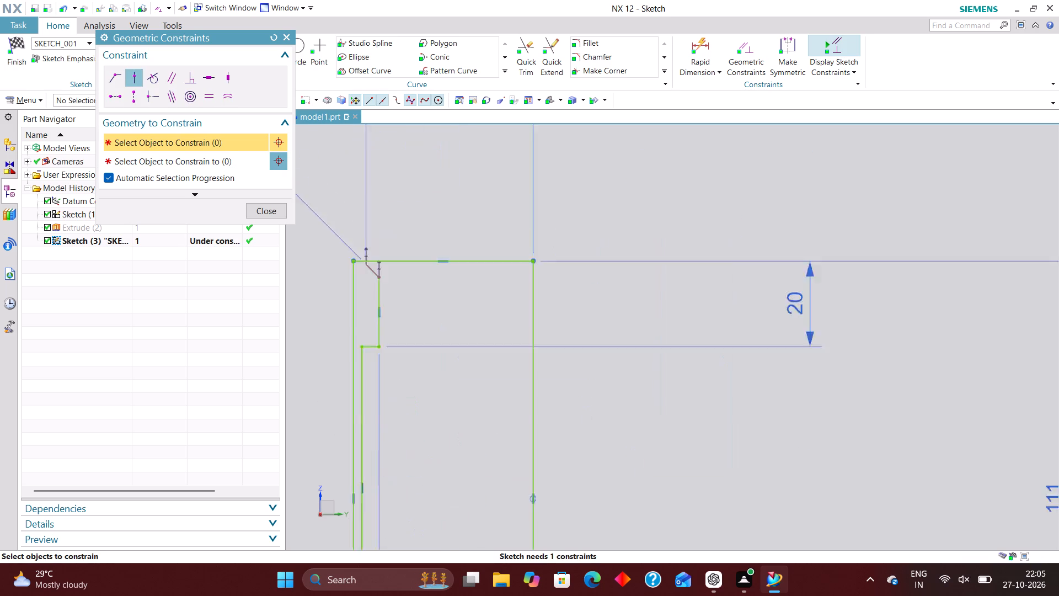
scroll(377, 213, up, 3)
click(270, 215)
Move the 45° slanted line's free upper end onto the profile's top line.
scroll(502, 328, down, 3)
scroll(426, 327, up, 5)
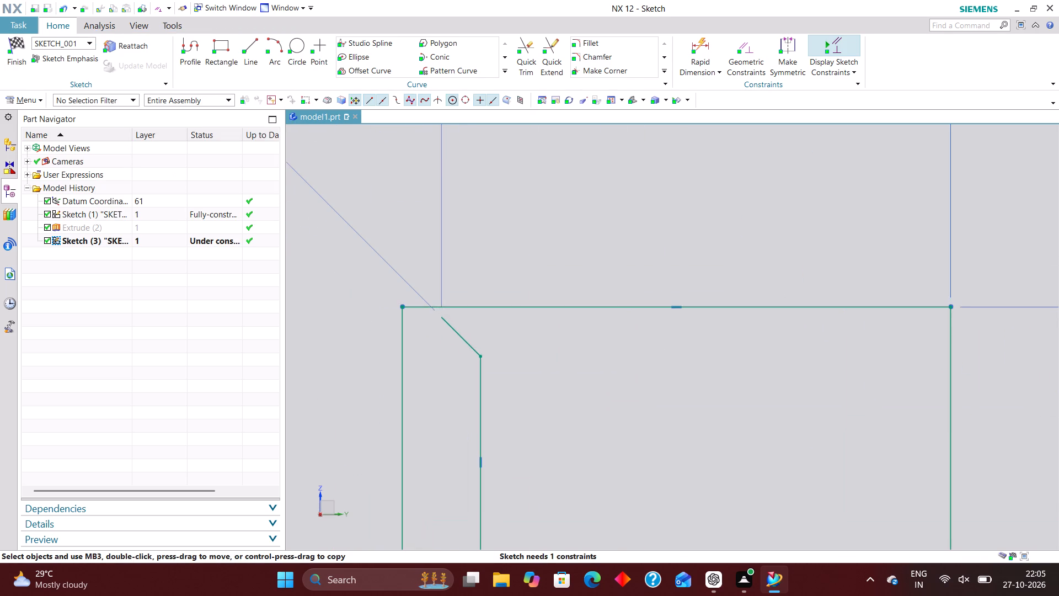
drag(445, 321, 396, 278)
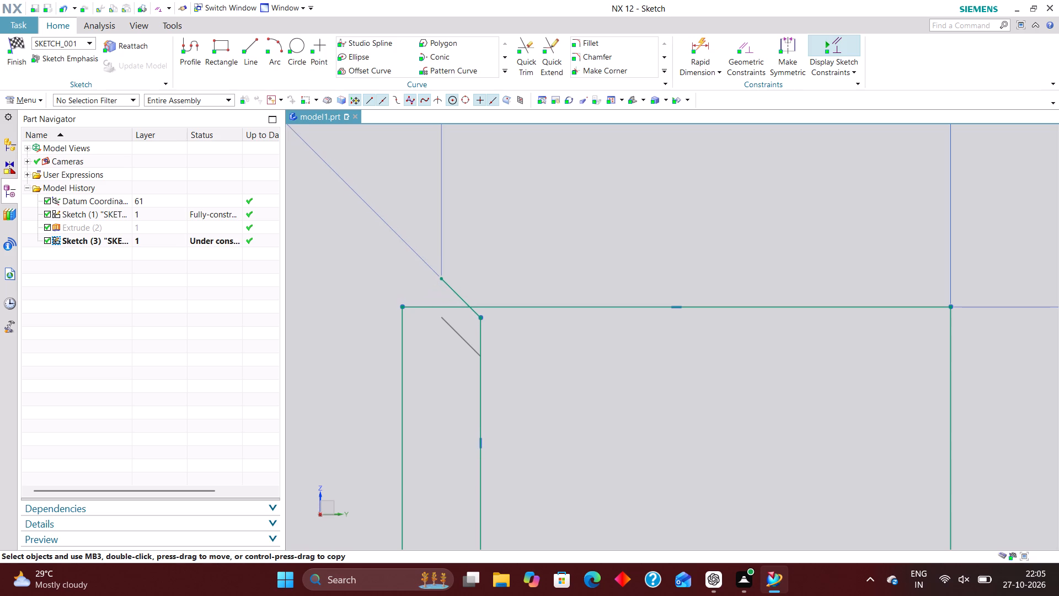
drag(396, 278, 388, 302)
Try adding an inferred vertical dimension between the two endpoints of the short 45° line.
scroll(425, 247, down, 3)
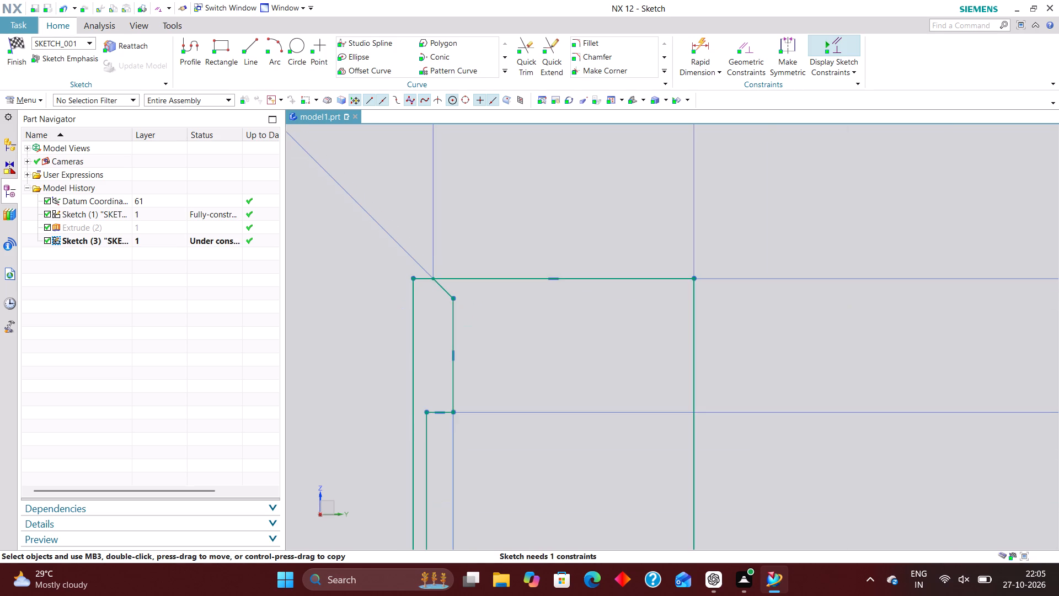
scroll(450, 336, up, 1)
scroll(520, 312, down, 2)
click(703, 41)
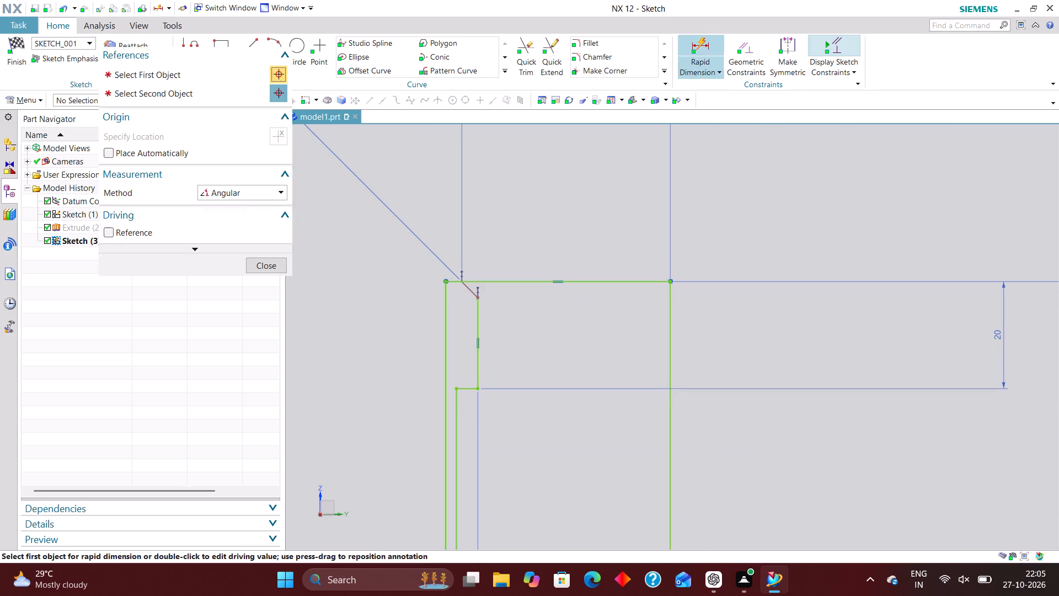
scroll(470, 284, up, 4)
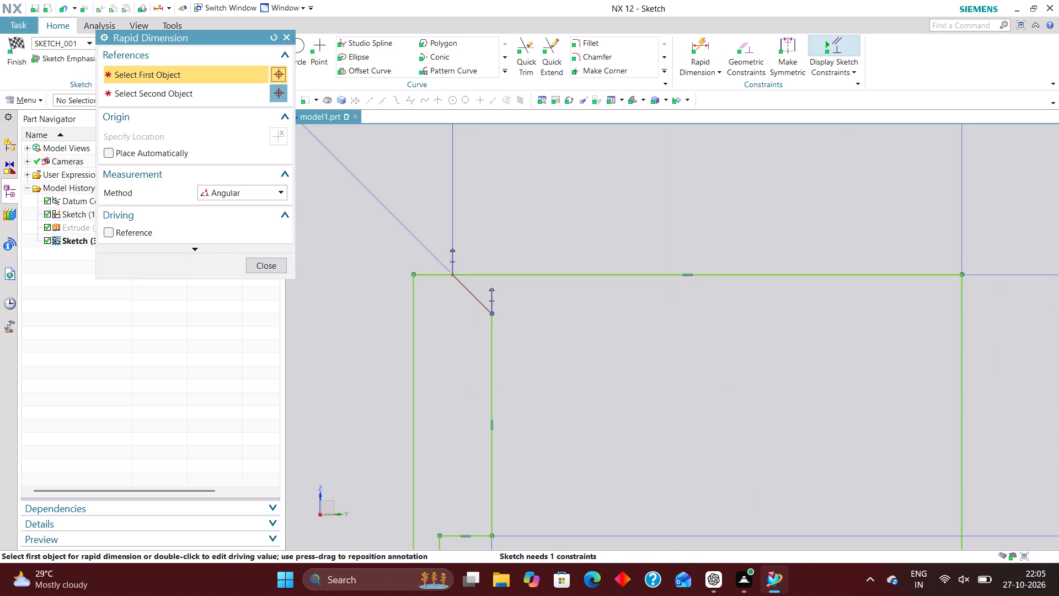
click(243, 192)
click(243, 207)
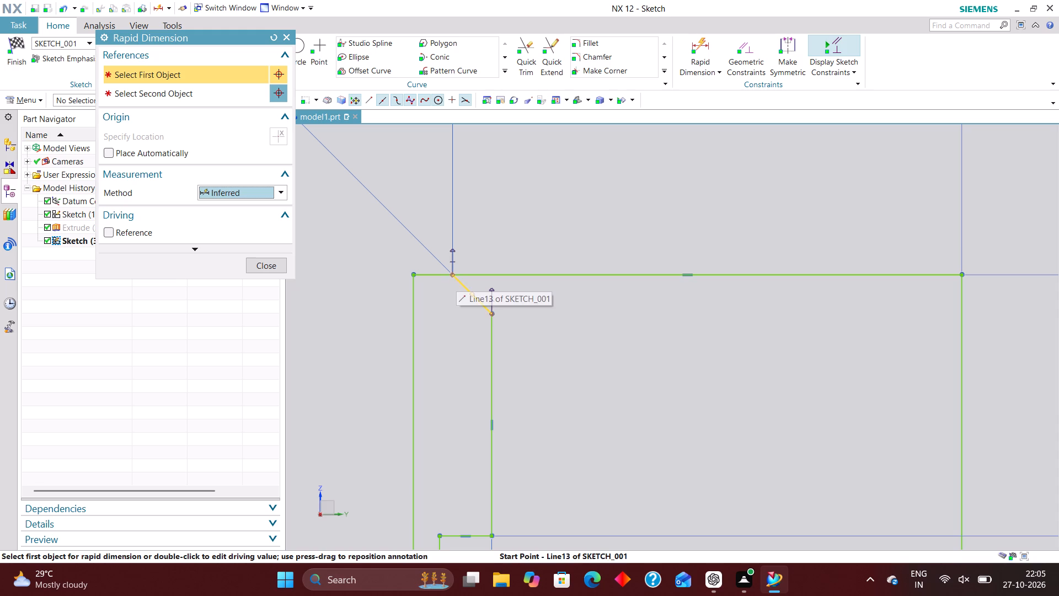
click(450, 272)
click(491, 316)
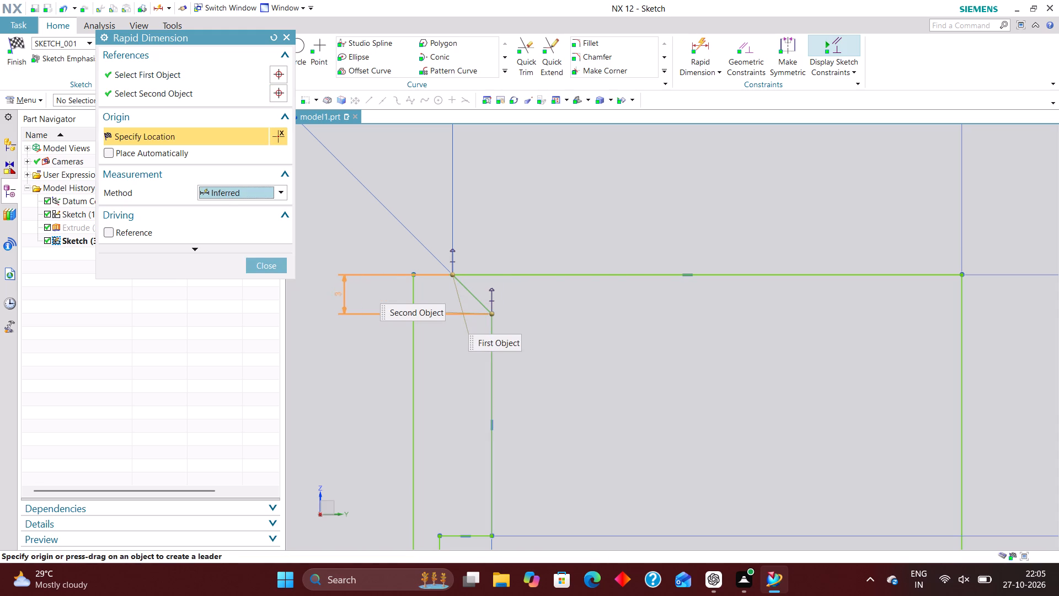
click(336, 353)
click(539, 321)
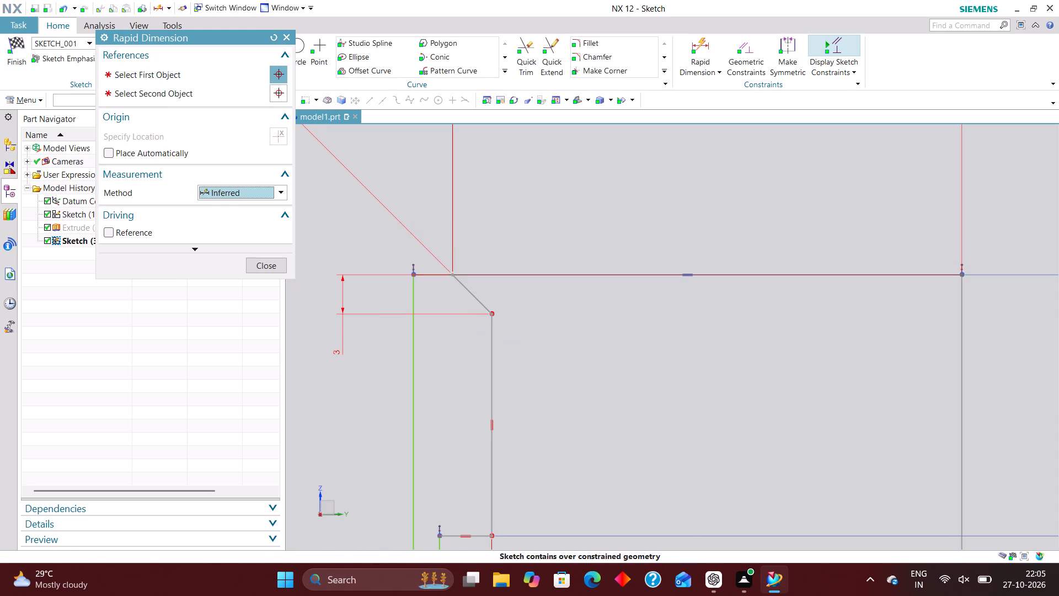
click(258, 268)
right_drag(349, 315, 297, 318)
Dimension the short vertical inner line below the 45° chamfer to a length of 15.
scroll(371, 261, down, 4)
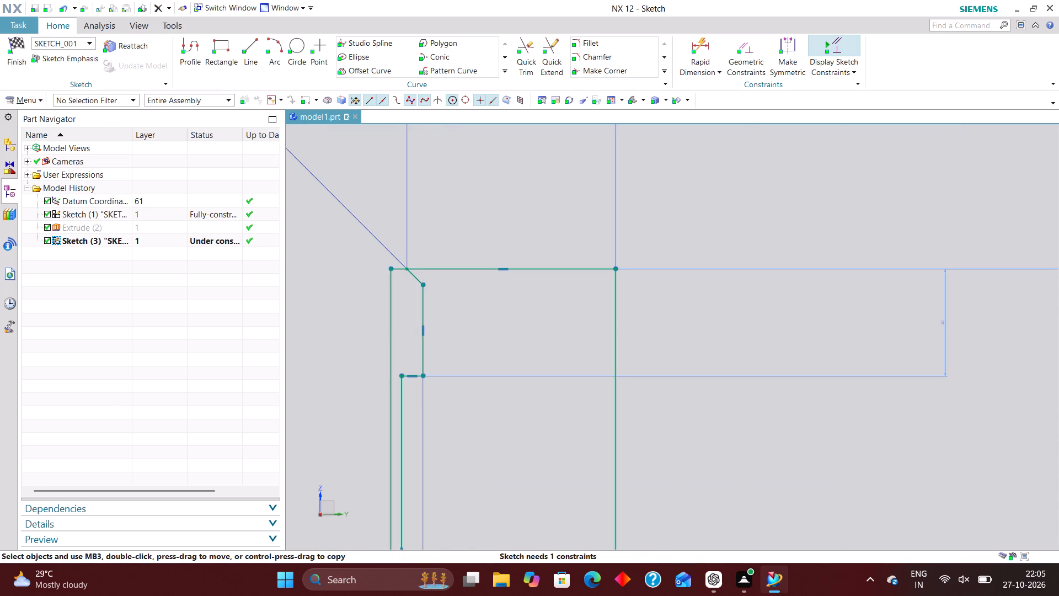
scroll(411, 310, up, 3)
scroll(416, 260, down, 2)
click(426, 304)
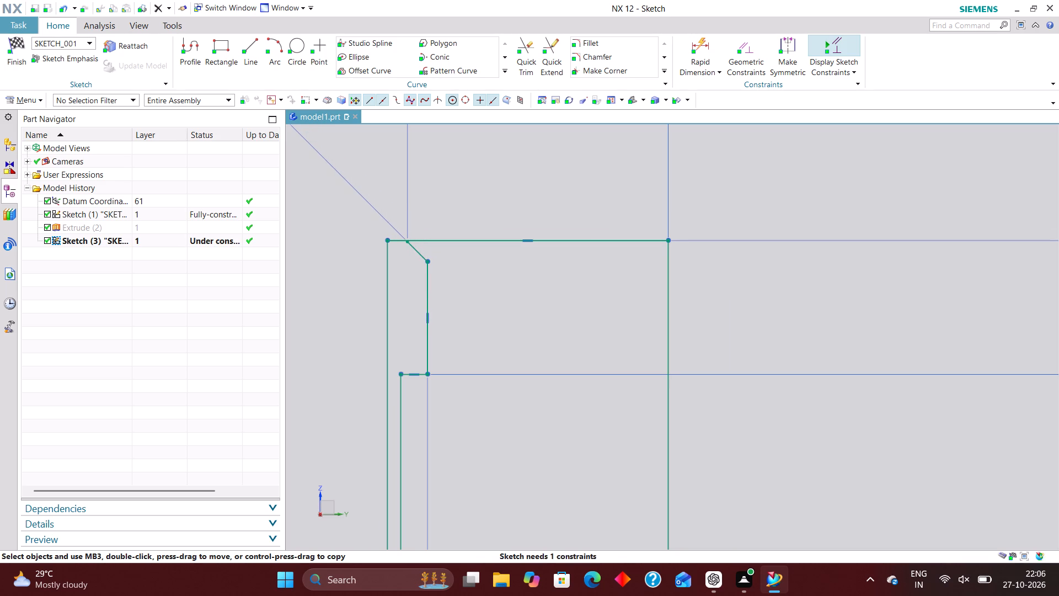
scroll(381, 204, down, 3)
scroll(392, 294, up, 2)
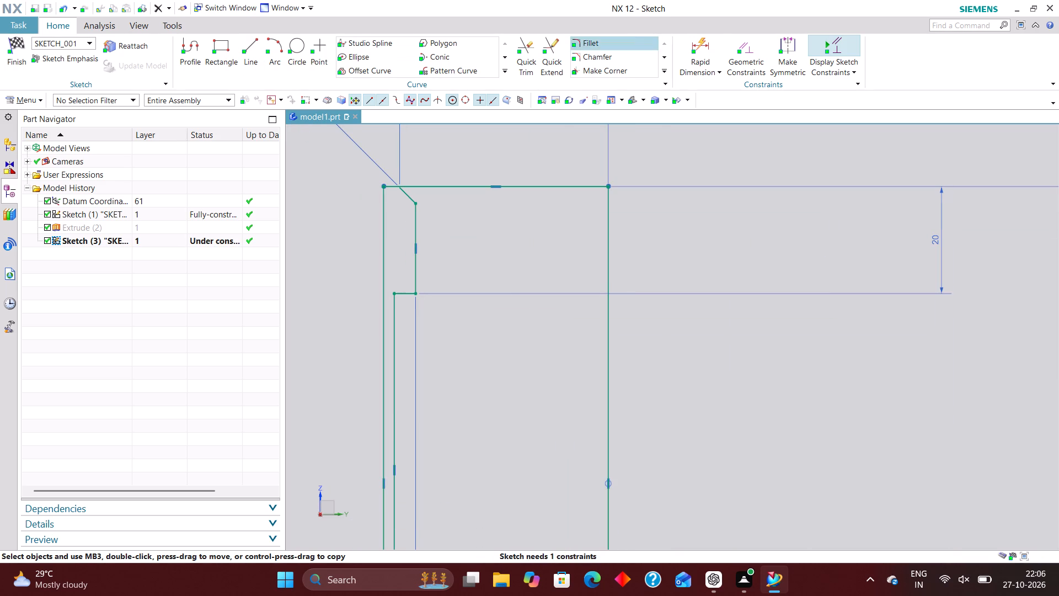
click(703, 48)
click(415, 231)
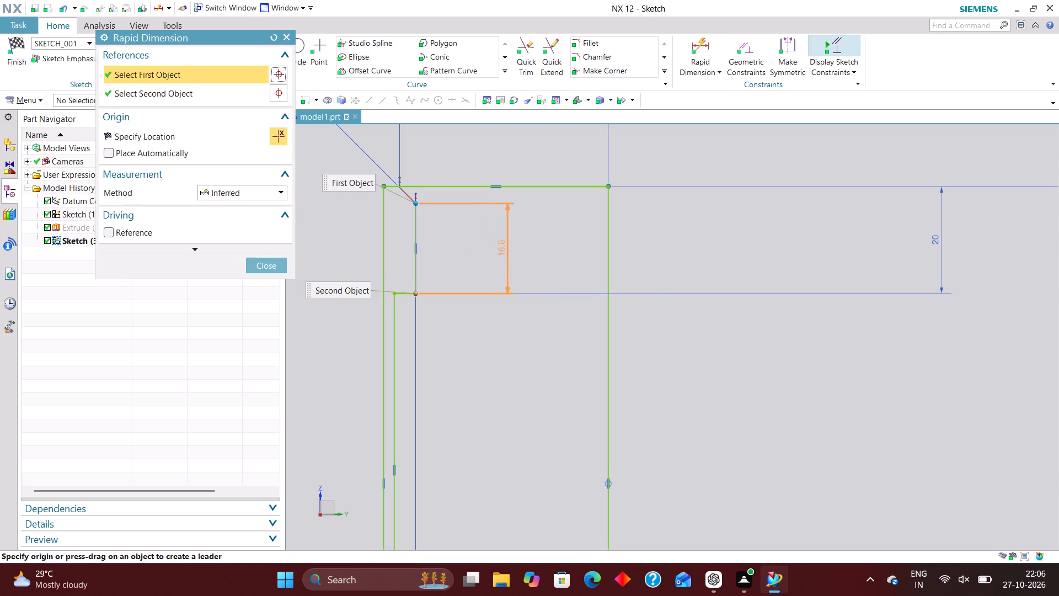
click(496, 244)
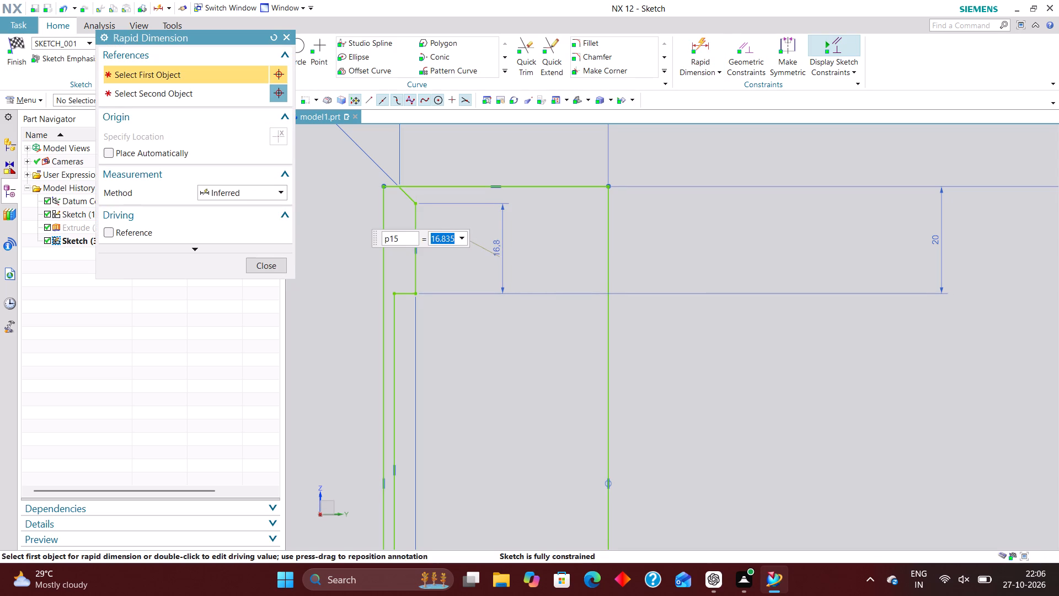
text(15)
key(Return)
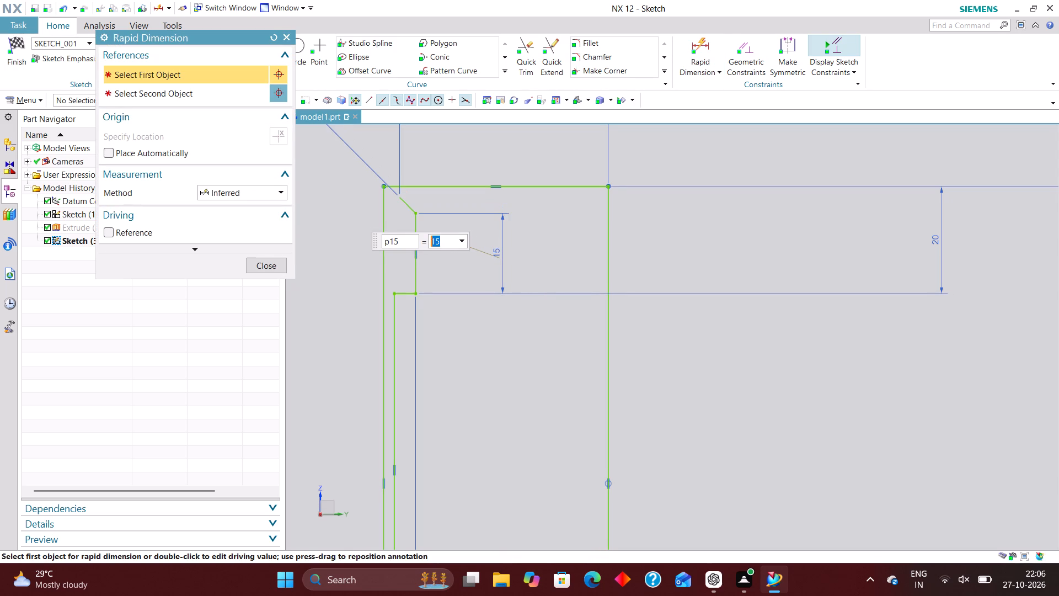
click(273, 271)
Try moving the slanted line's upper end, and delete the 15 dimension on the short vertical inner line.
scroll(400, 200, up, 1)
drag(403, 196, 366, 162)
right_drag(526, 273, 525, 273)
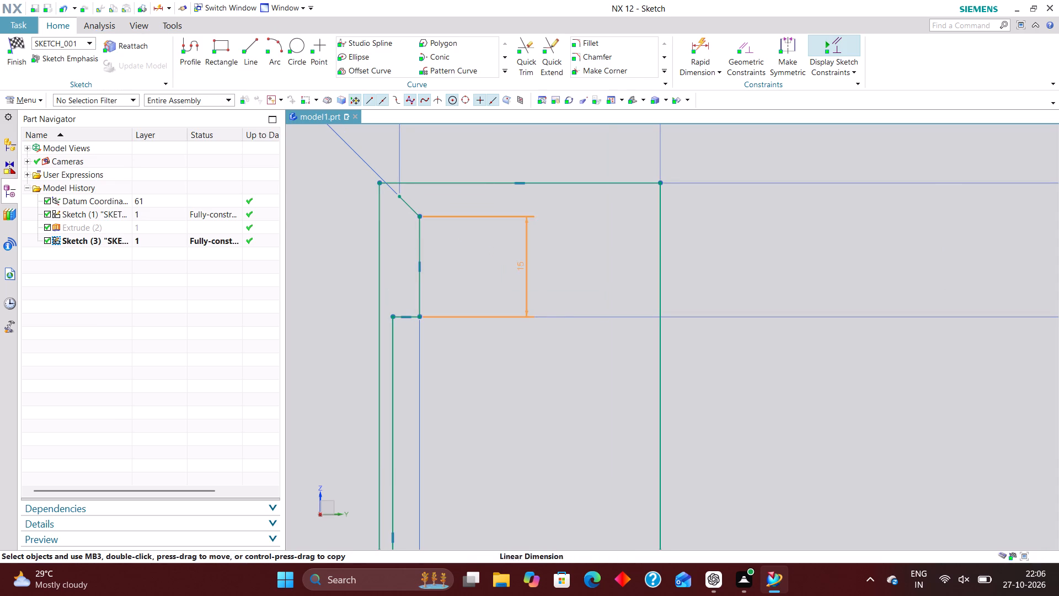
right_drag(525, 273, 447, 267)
Move the 45° slanted line's free upper end back up to meet the profile's top line.
drag(397, 197, 382, 194)
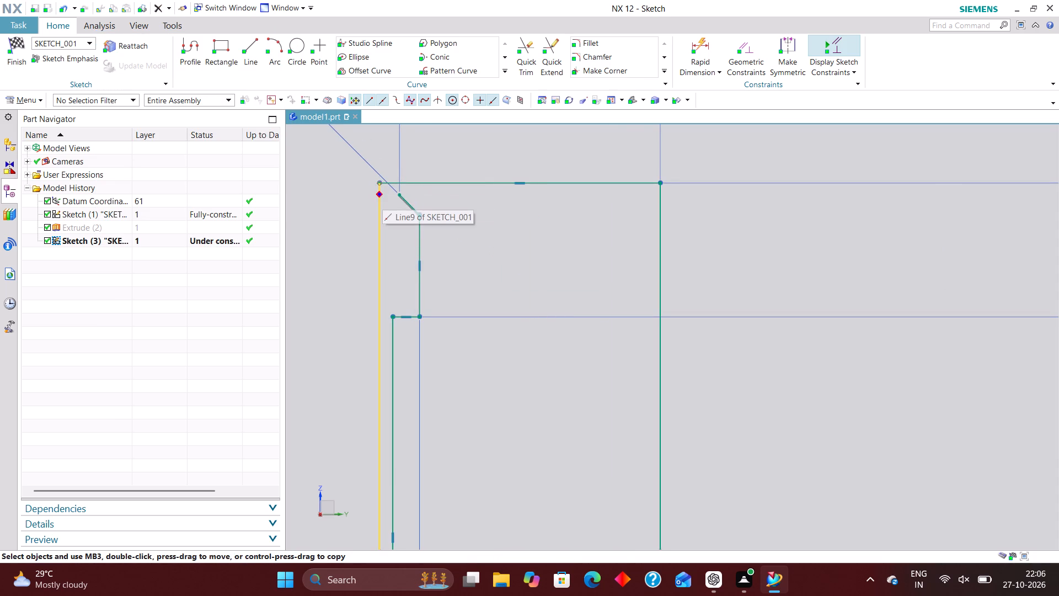
drag(382, 194, 387, 204)
drag(398, 203, 392, 204)
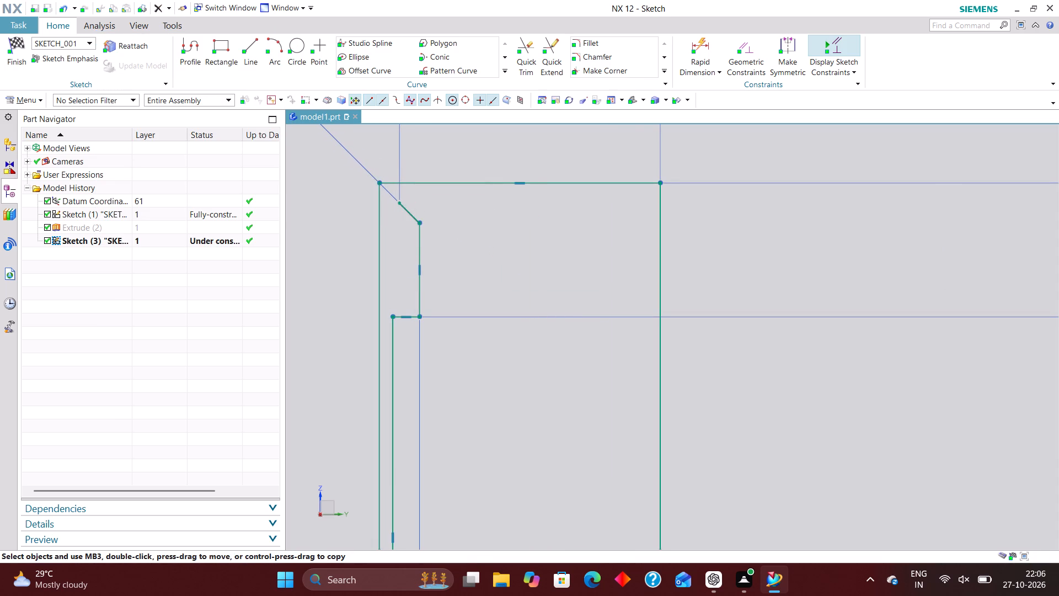
drag(392, 204, 383, 180)
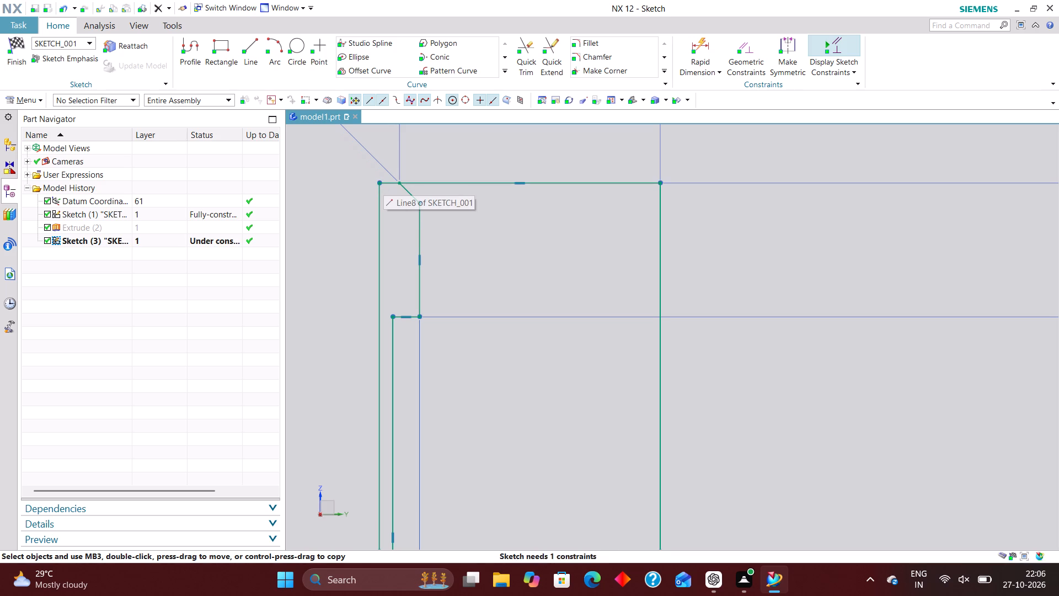
Add a length dimension of 17 to the short vertical inner line below the 45° chamfer.
scroll(462, 322, down, 1)
click(694, 35)
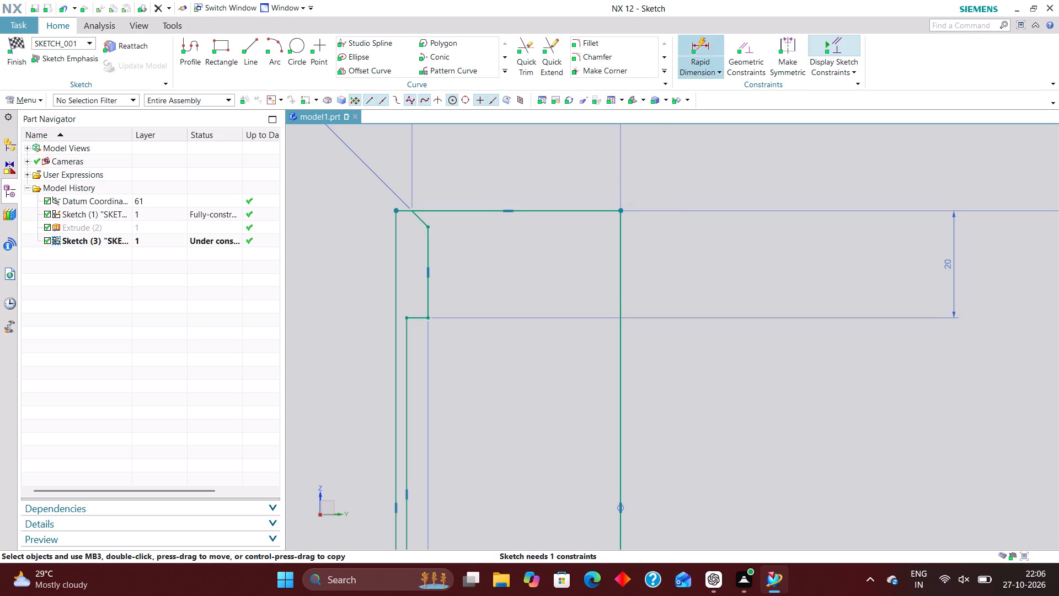
click(698, 42)
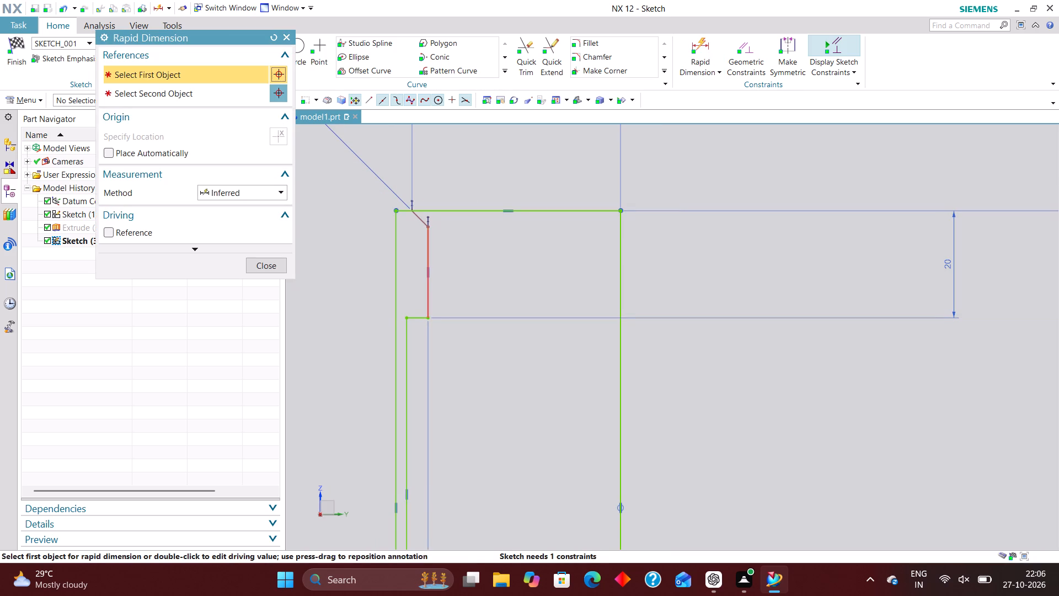
click(429, 250)
click(477, 260)
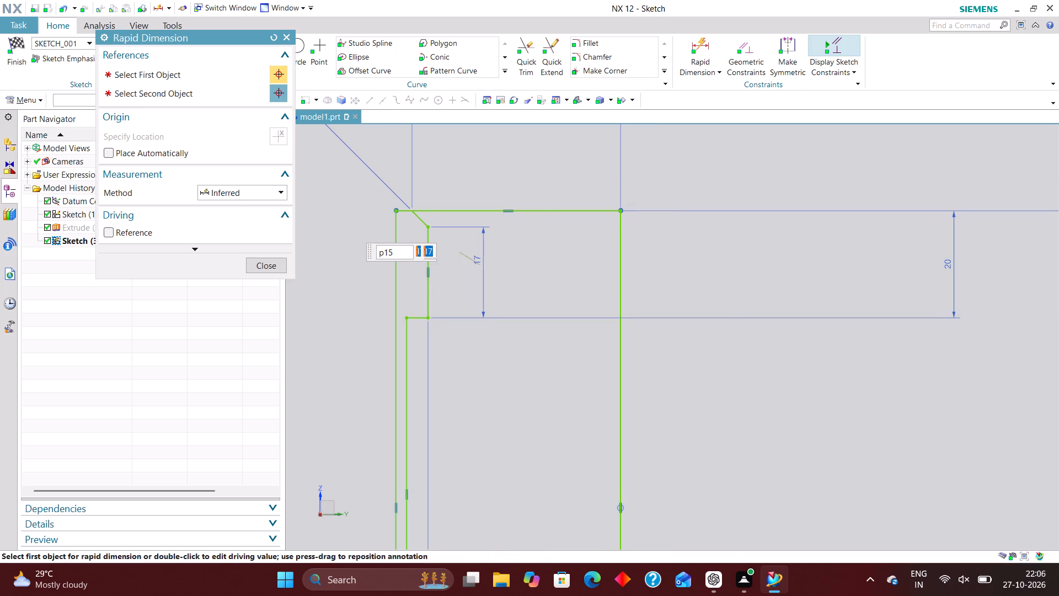
scroll(423, 222, up, 6)
scroll(398, 168, up, 7)
scroll(361, 243, up, 6)
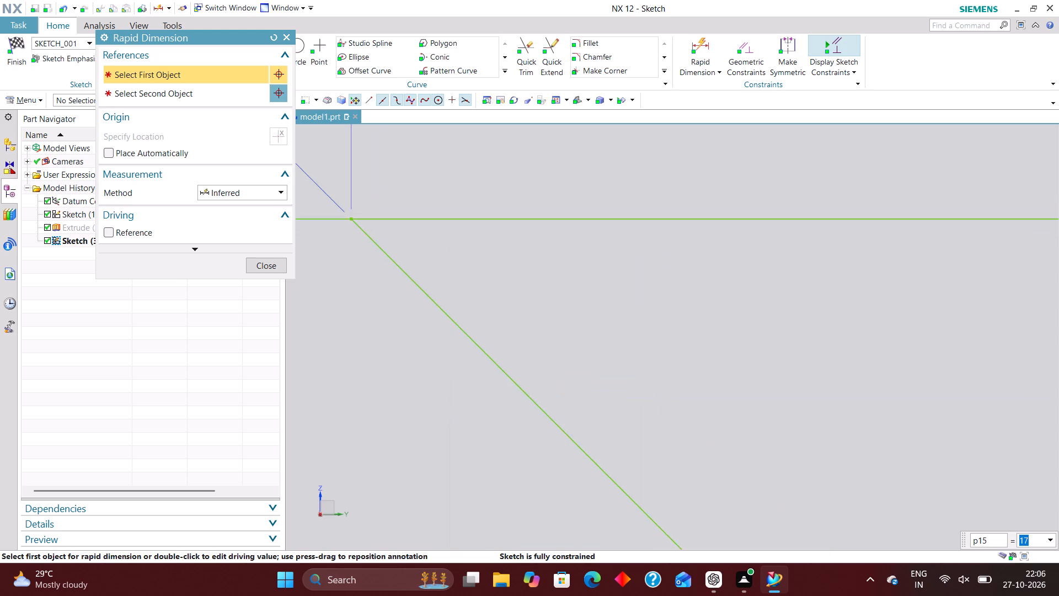
scroll(426, 190, down, 20)
scroll(426, 190, down, 1)
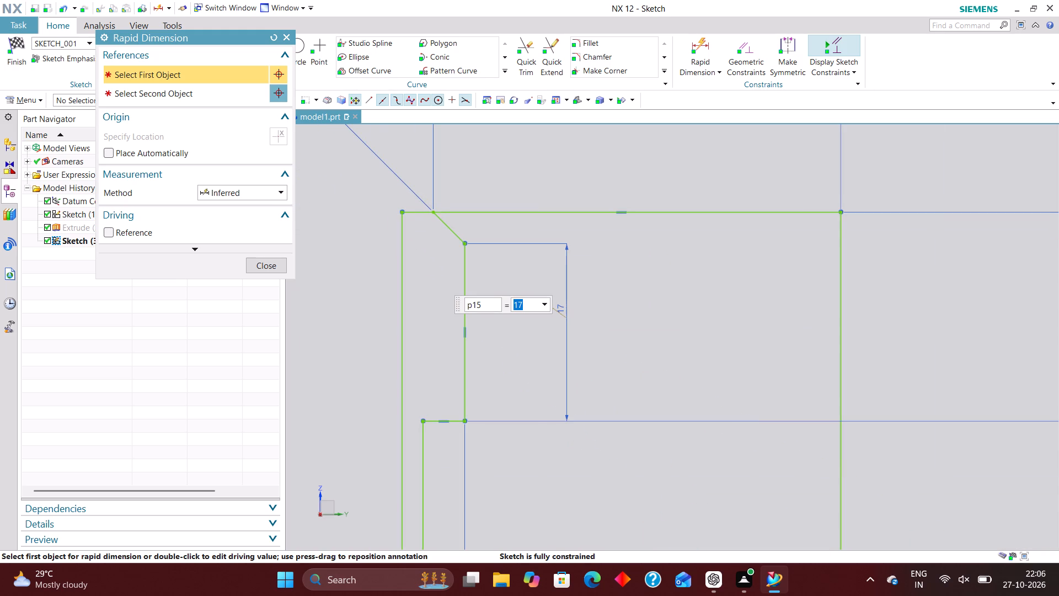
scroll(450, 182, down, 5)
click(275, 268)
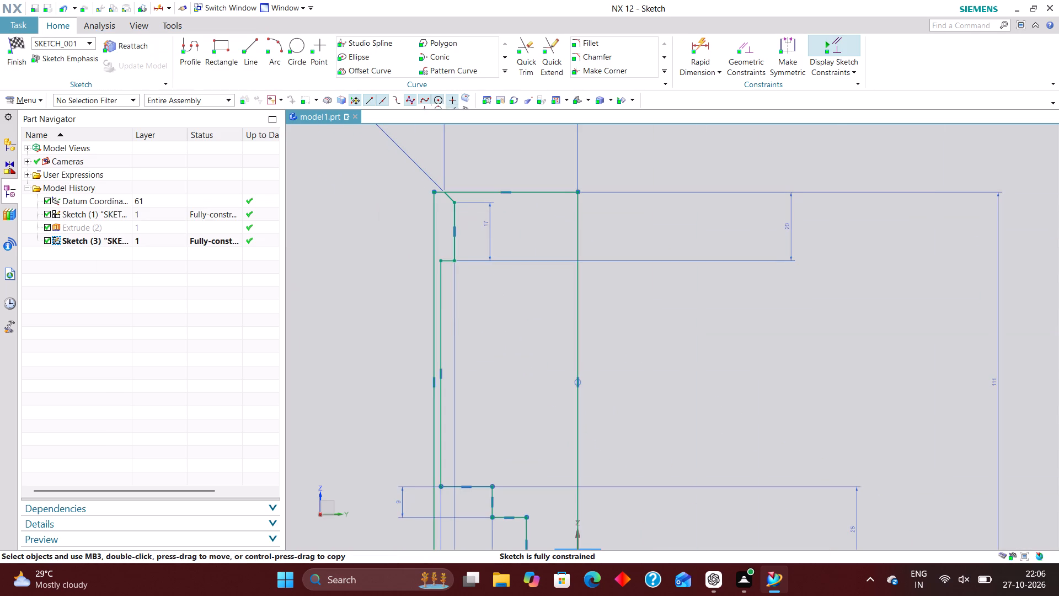
Convert the profile's vertical centre line through the origin to a reference line.
scroll(457, 189, down, 3)
scroll(454, 322, up, 5)
scroll(447, 251, down, 3)
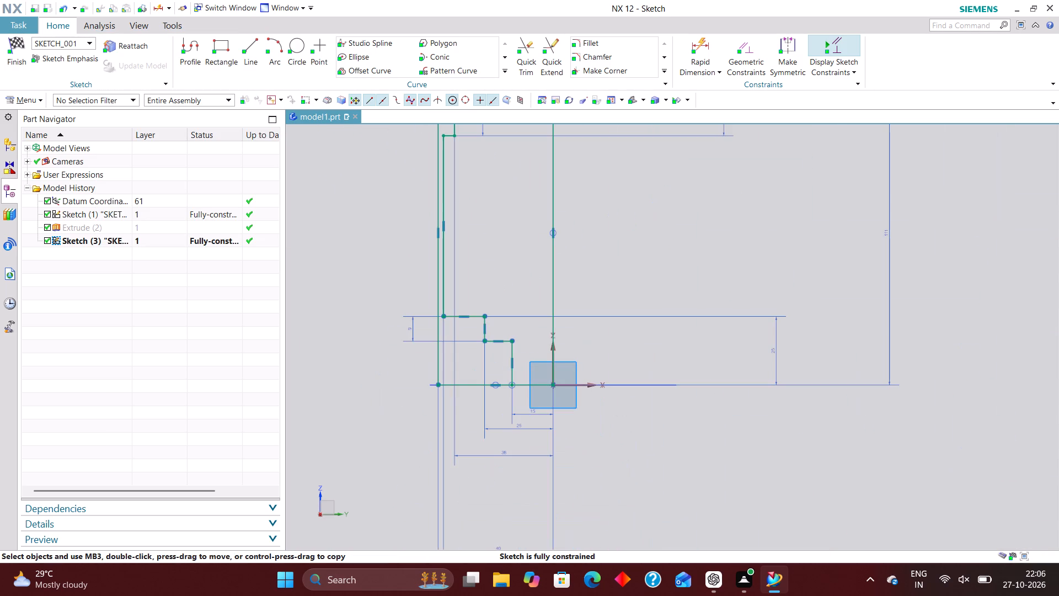
scroll(537, 310, up, 2)
right_drag(560, 281, 601, 349)
scroll(530, 283, down, 4)
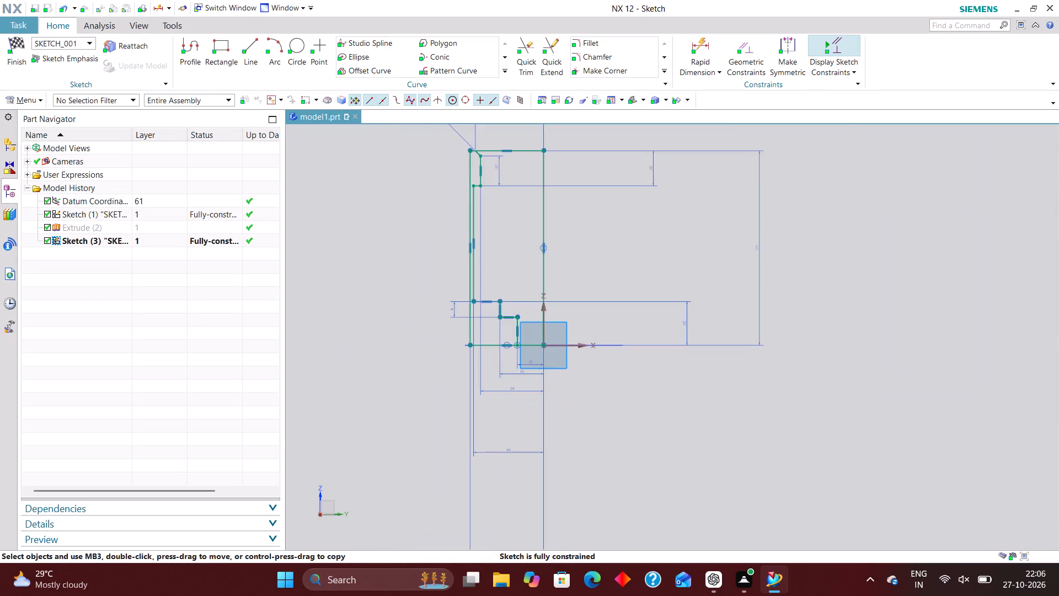
scroll(551, 326, up, 5)
right_click(529, 318)
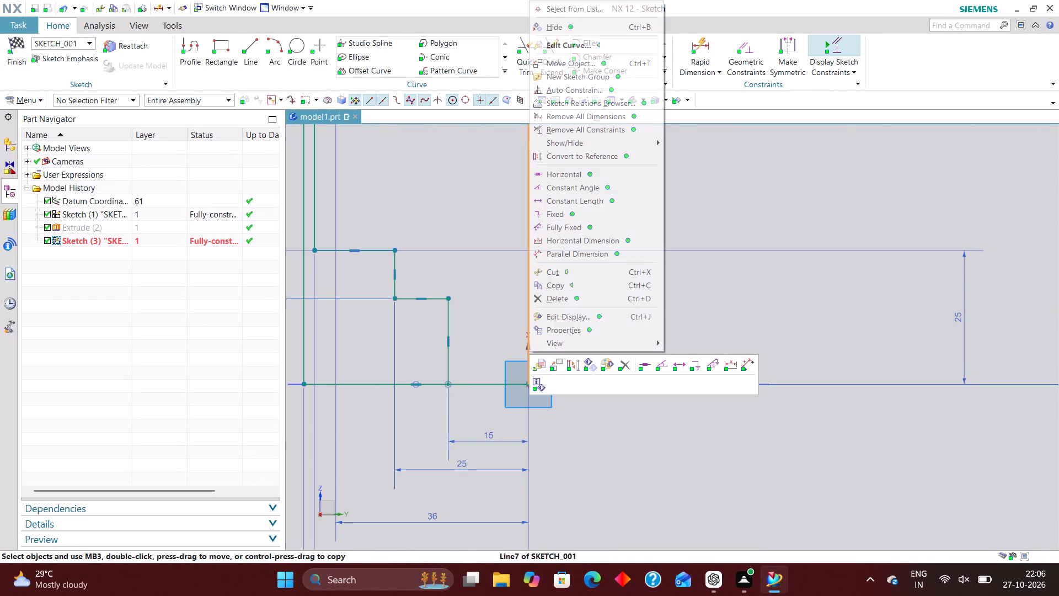
click(563, 13)
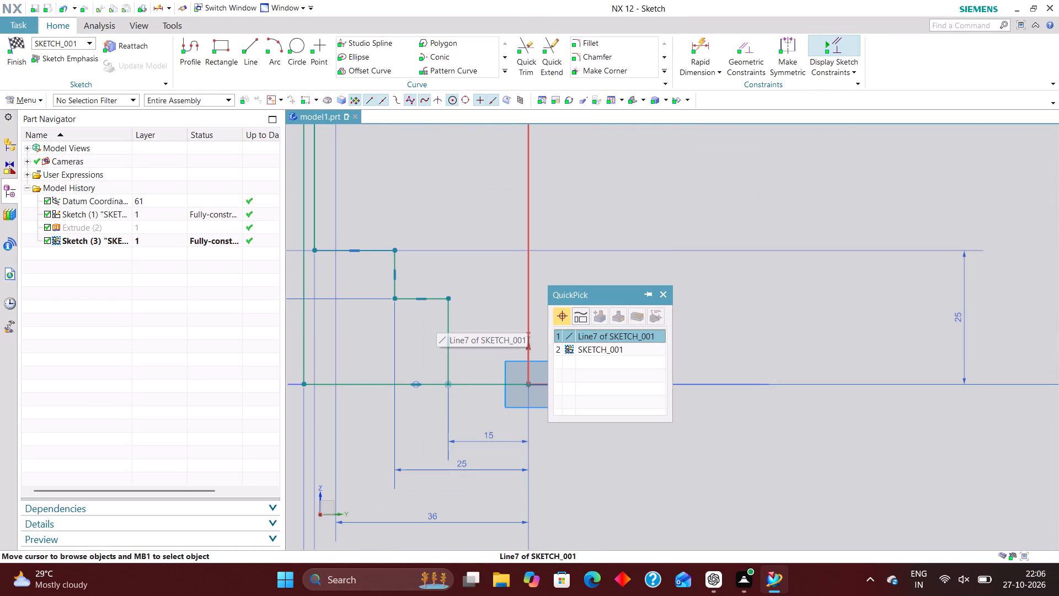
click(610, 335)
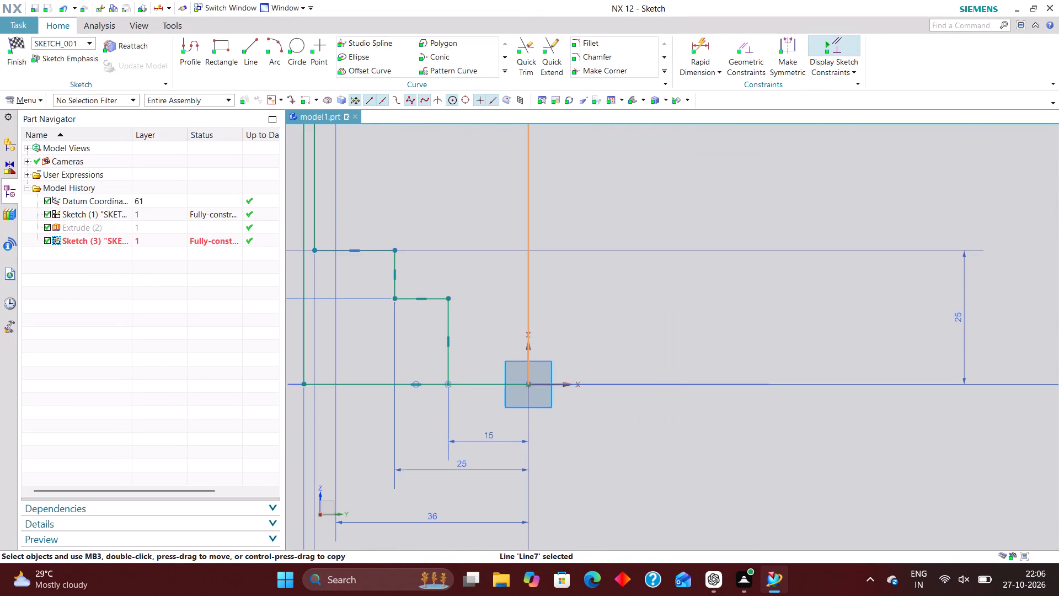
click(665, 299)
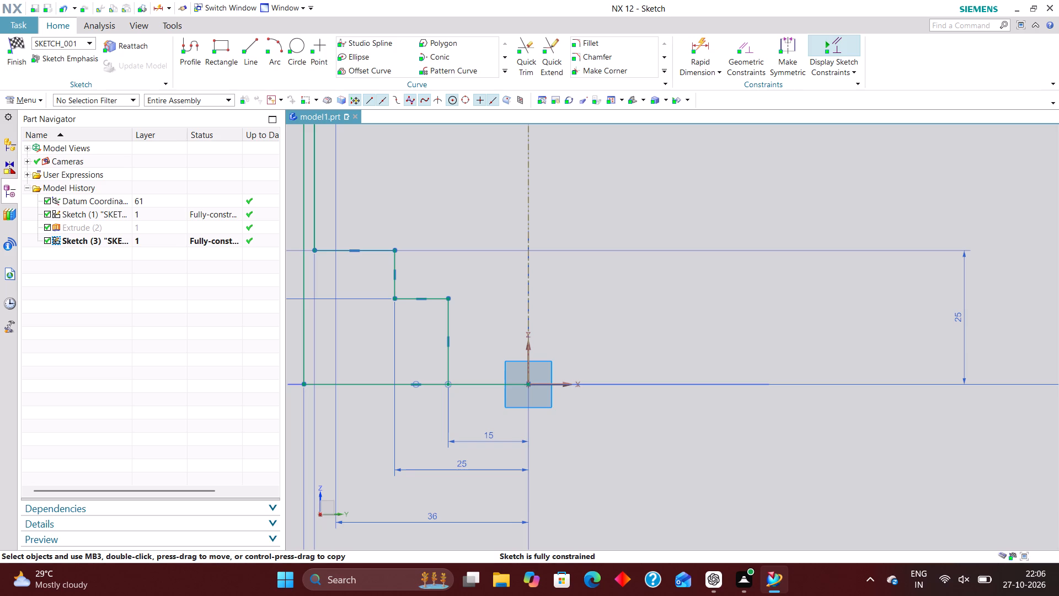
scroll(529, 418, down, 5)
scroll(521, 406, up, 2)
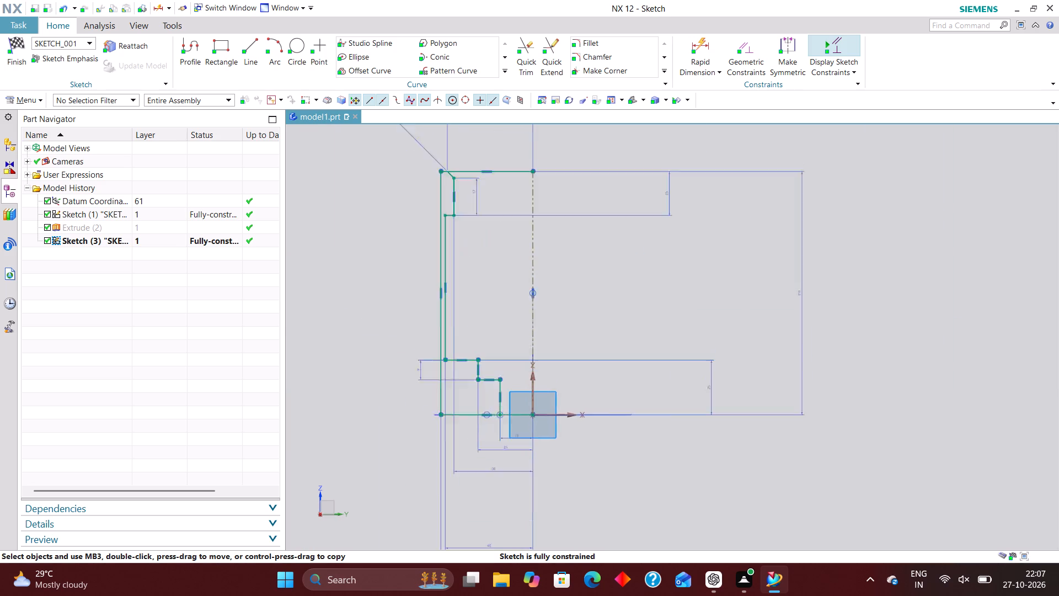
Trim the profile's bottom line between the innermost step's vertical line and the centre axis with Quick Trim.
scroll(521, 406, up, 4)
scroll(499, 389, down, 3)
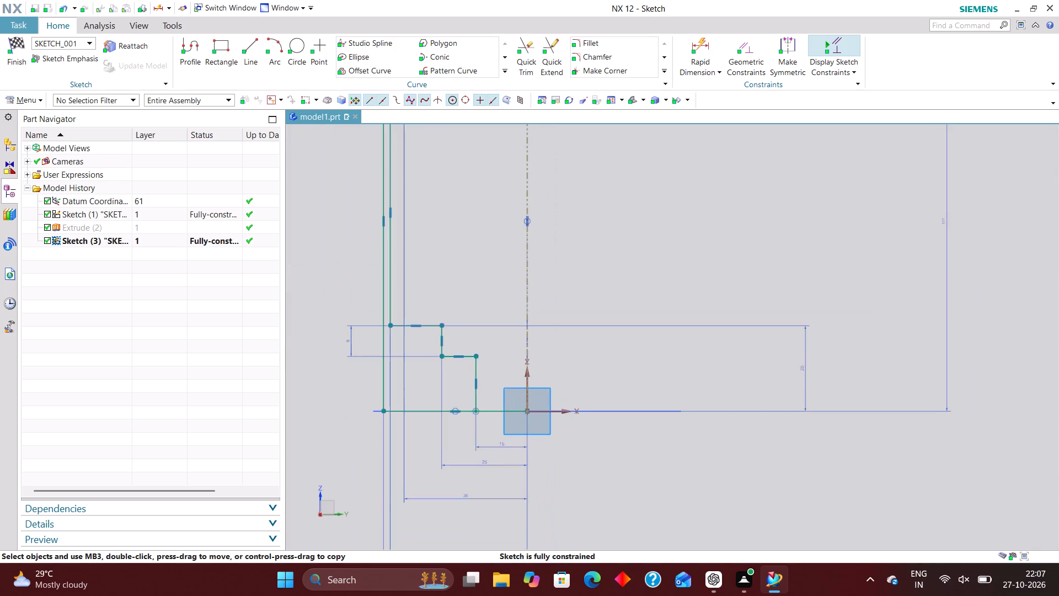
scroll(500, 423, up, 4)
scroll(539, 384, down, 1)
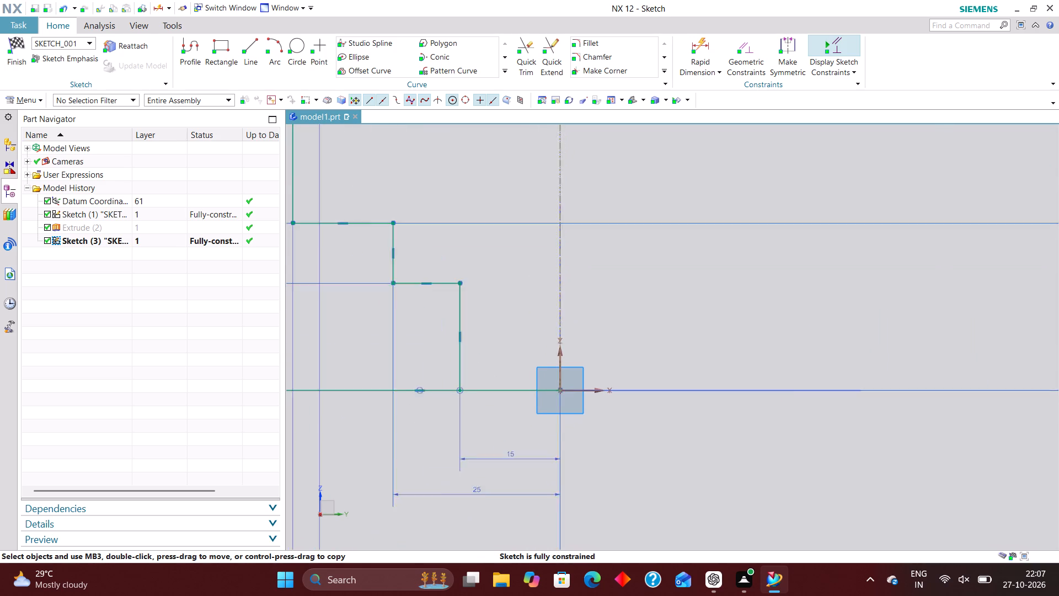
scroll(539, 385, down, 3)
scroll(503, 423, up, 3)
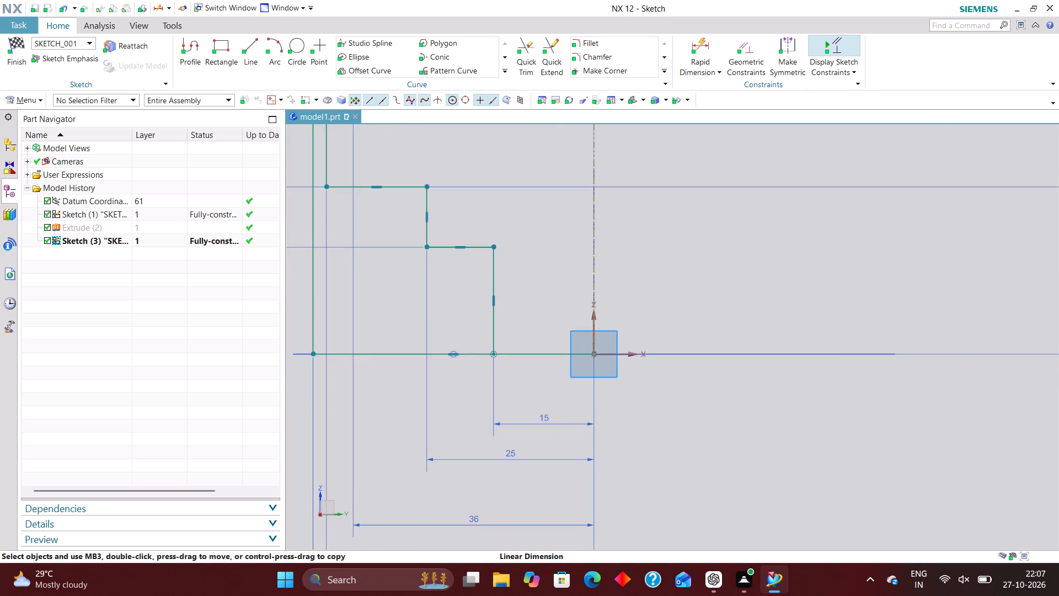
right_click(538, 354)
click(438, 377)
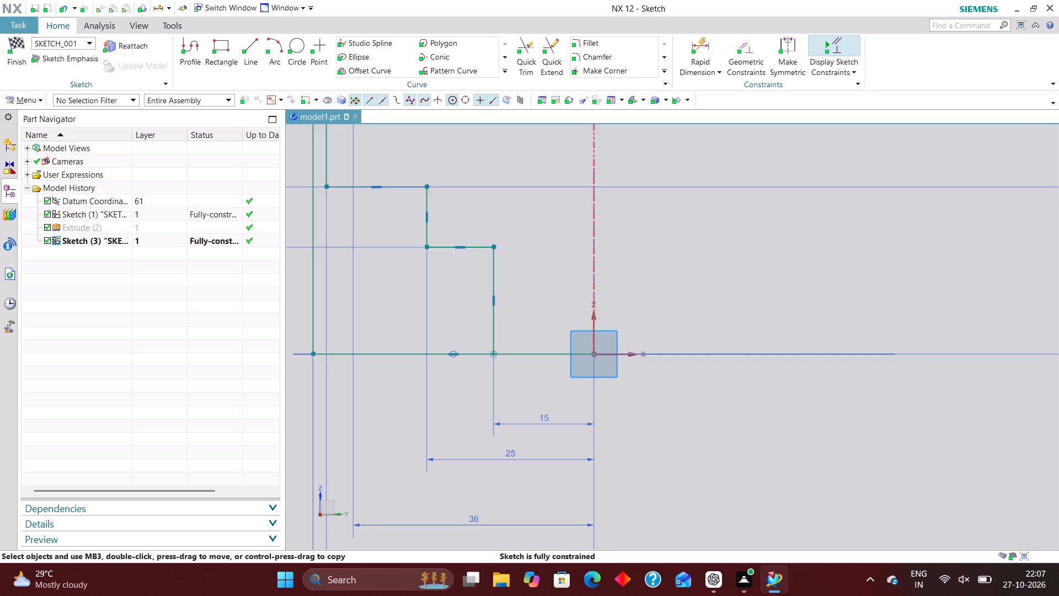
click(532, 47)
click(565, 352)
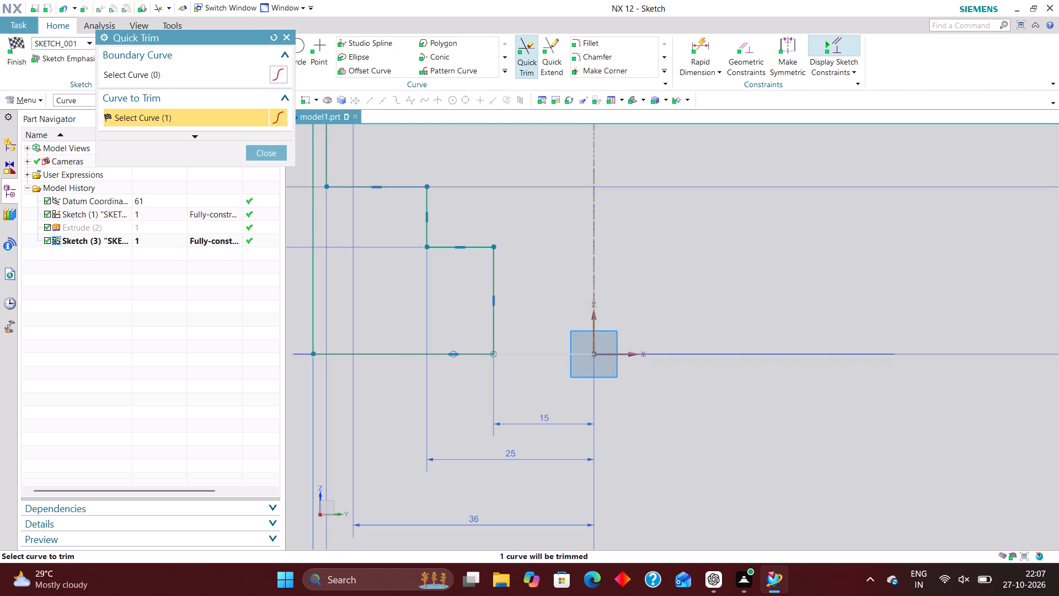
scroll(558, 372, down, 3)
click(271, 156)
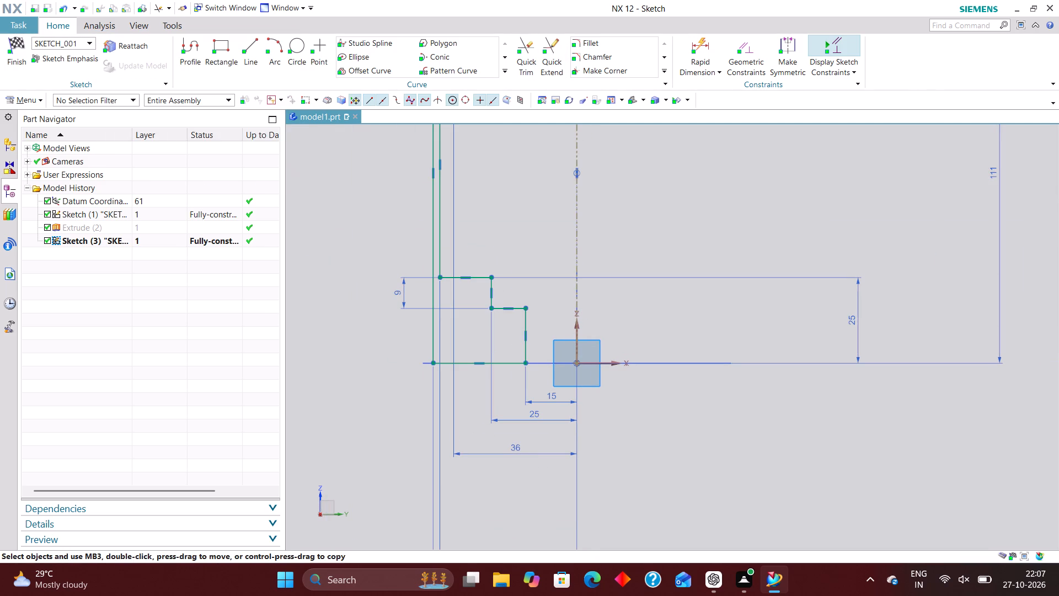
Apply a Point on Curve constraint between the profile's shortened bottom line and the sketch's horizontal axis.
click(756, 49)
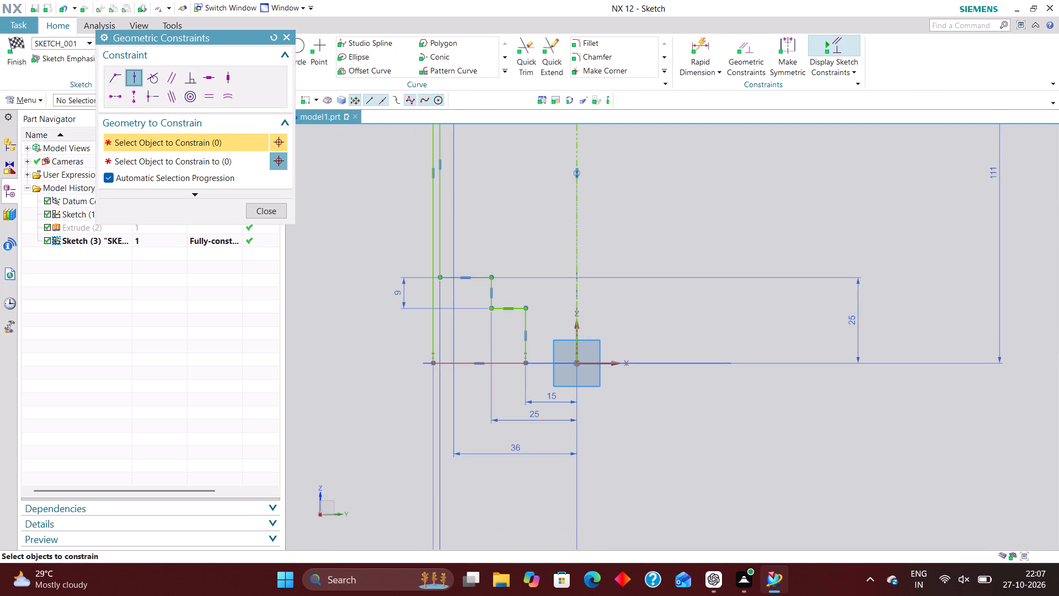
click(752, 48)
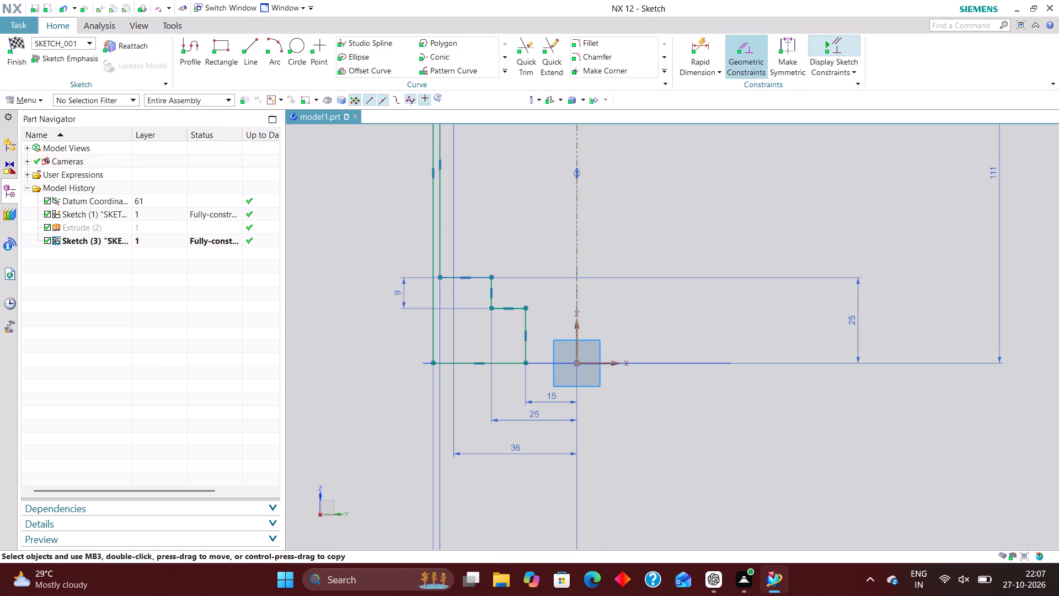
click(479, 363)
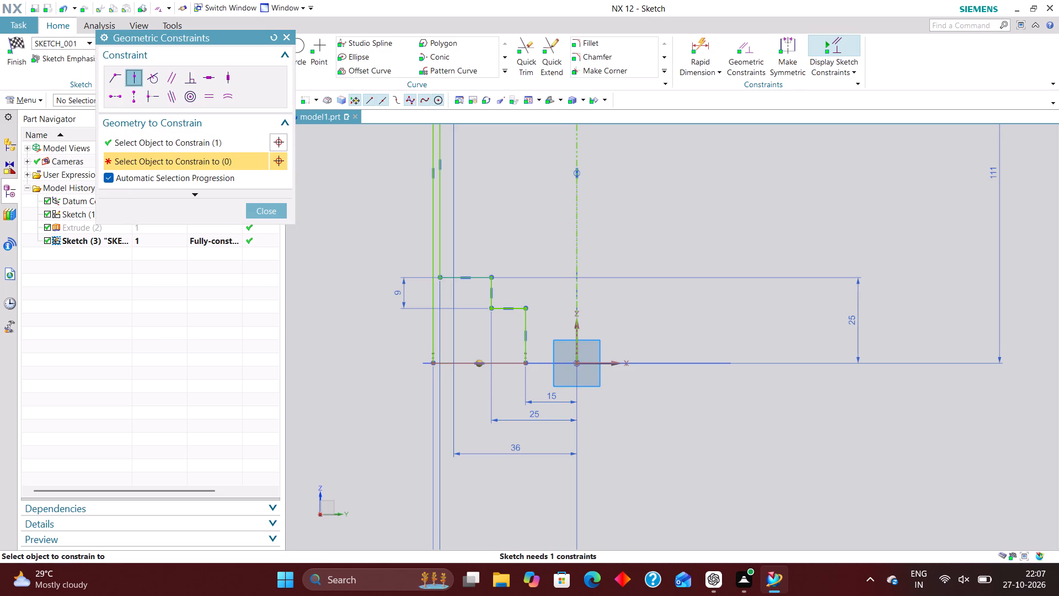
click(602, 363)
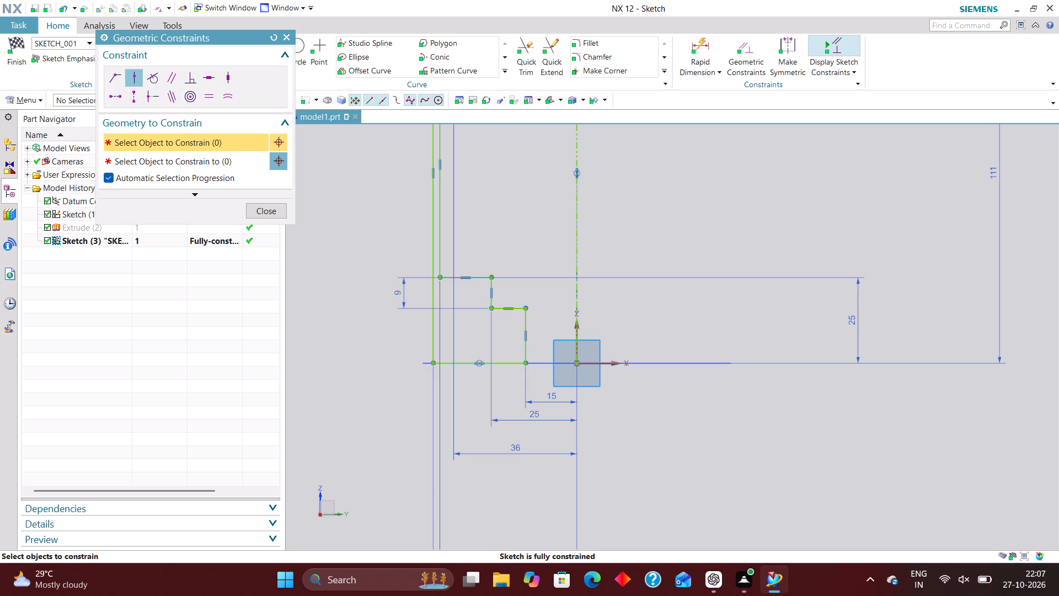
scroll(611, 389, down, 5)
scroll(557, 443, down, 4)
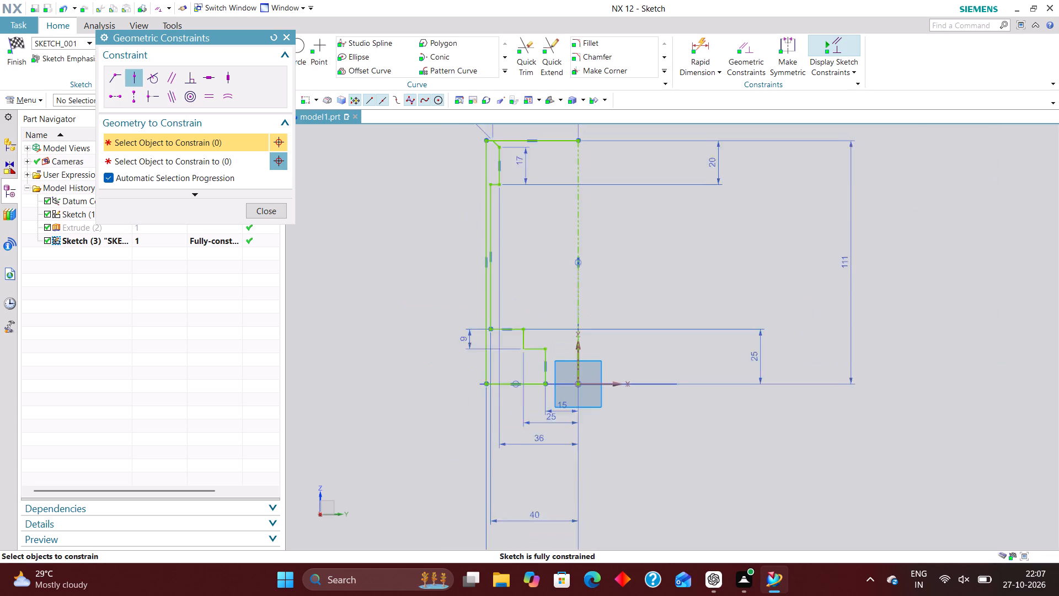
scroll(560, 447, down, 2)
scroll(565, 352, up, 4)
scroll(564, 374, down, 3)
scroll(512, 249, up, 6)
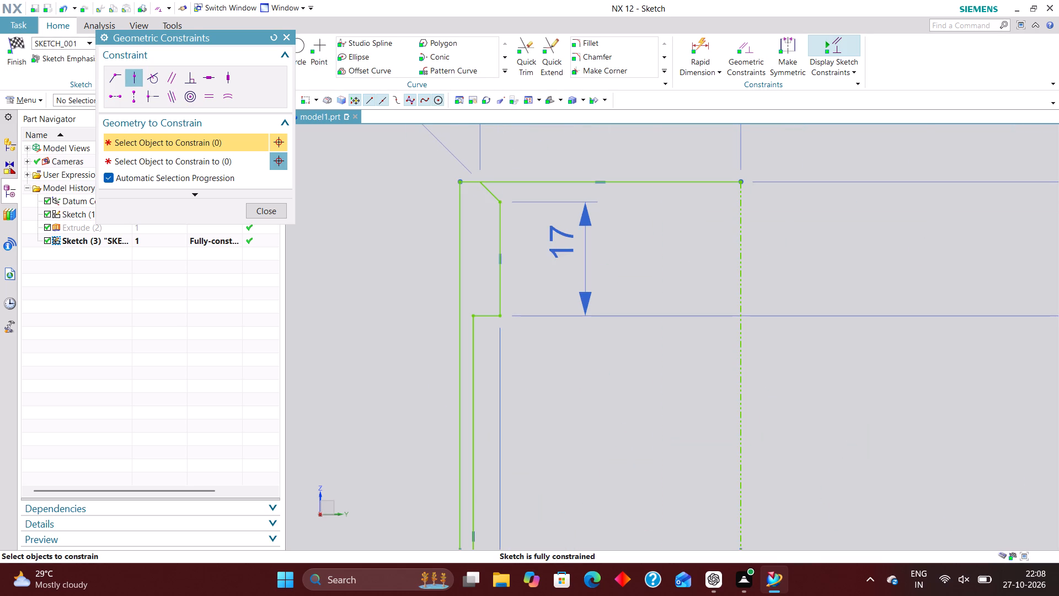
click(273, 213)
Trim the profile's top line between the chamfer's upper end and the centre axis with Quick Trim.
scroll(526, 301, down, 3)
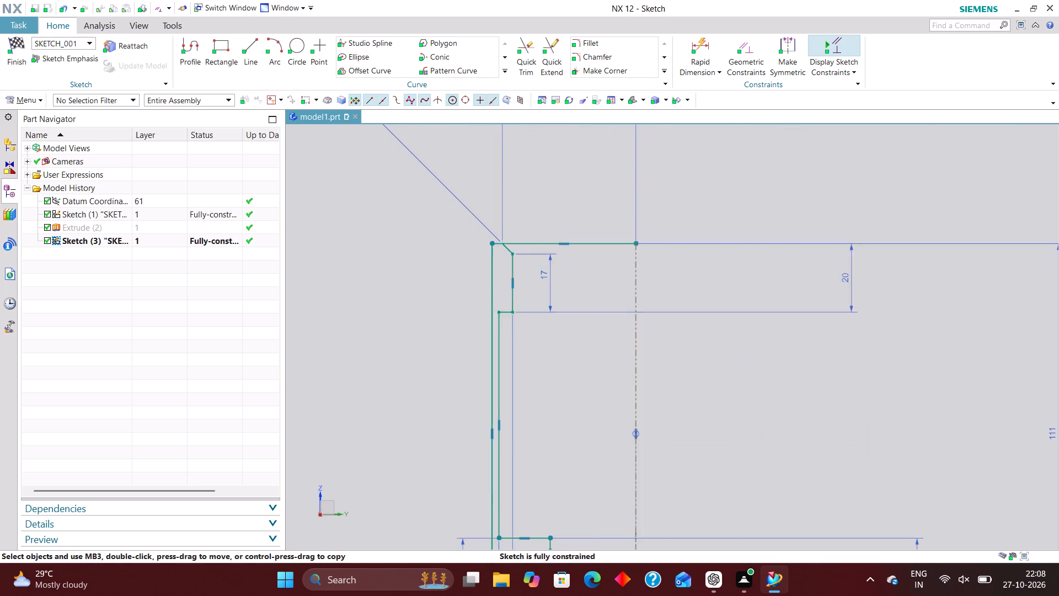
scroll(527, 325, down, 2)
scroll(566, 265, up, 2)
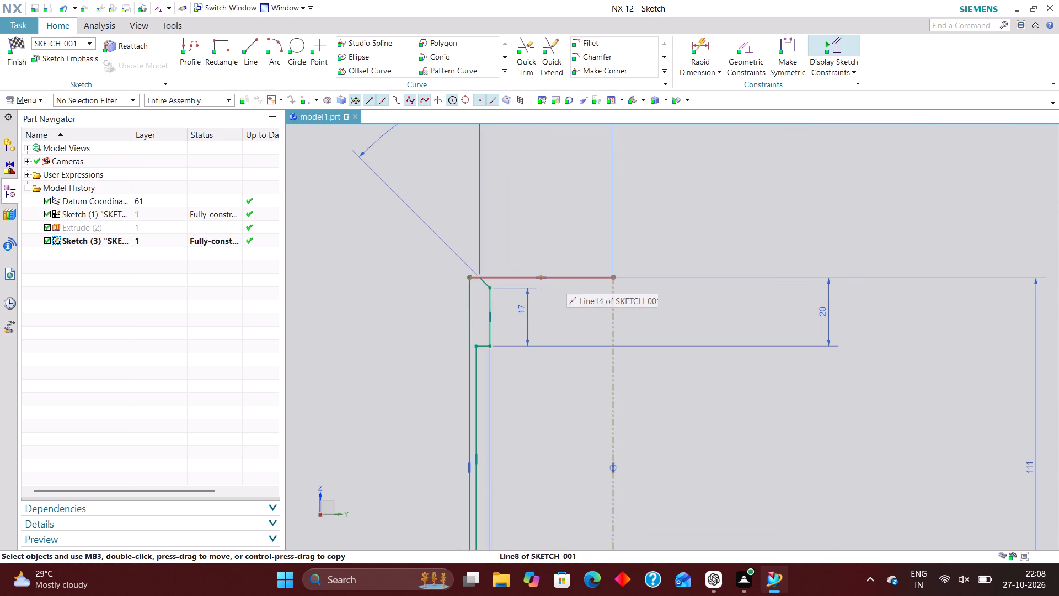
click(531, 52)
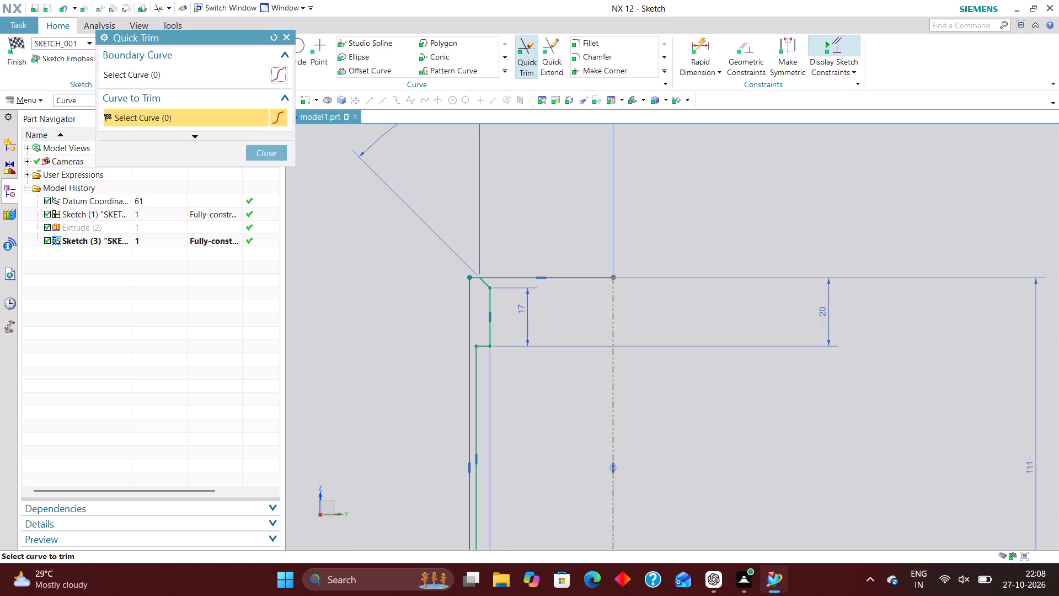
click(571, 278)
click(534, 326)
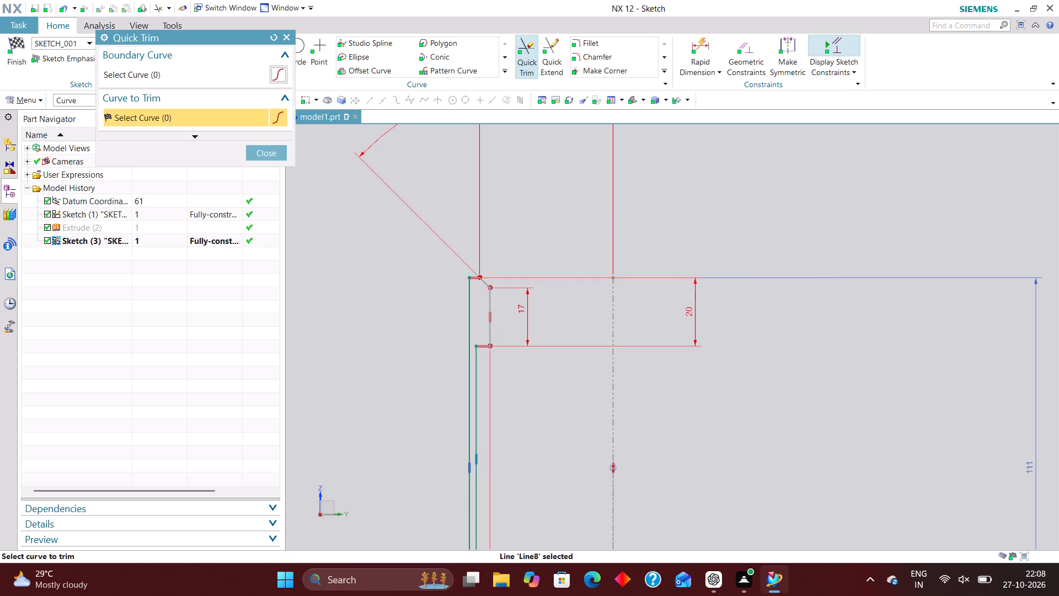
click(268, 156)
Examine the dimensions and constraints around the chamfered upper end and the lower steps of the profile.
scroll(516, 345, down, 2)
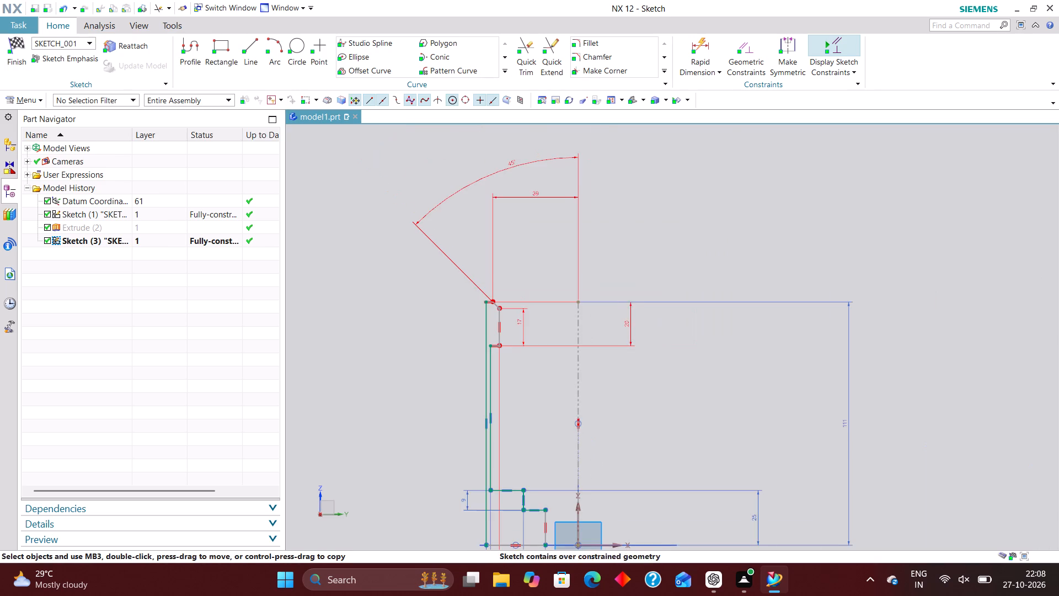
scroll(506, 301, up, 4)
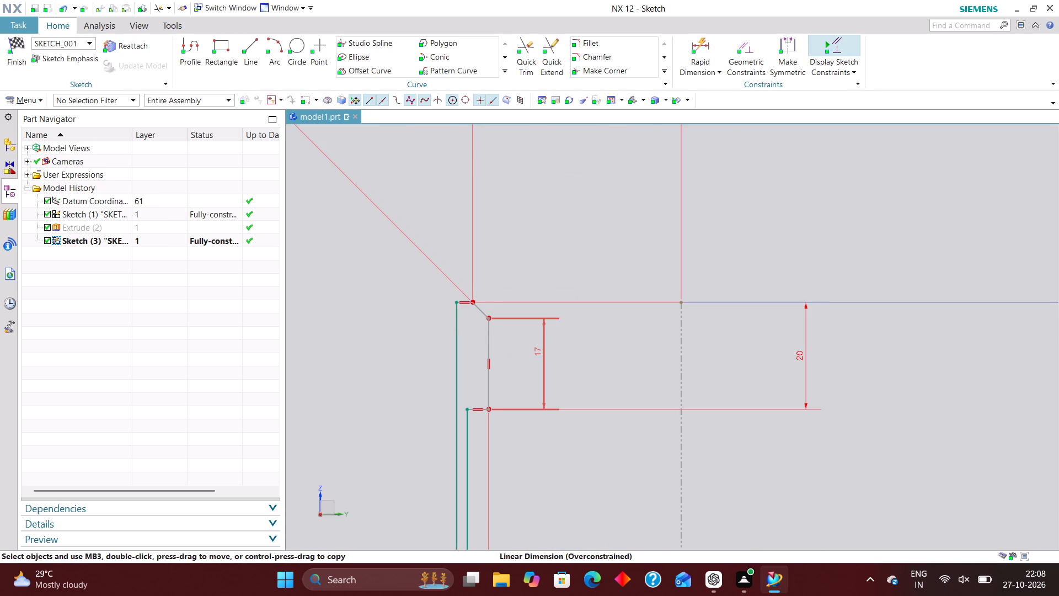
scroll(557, 382, down, 3)
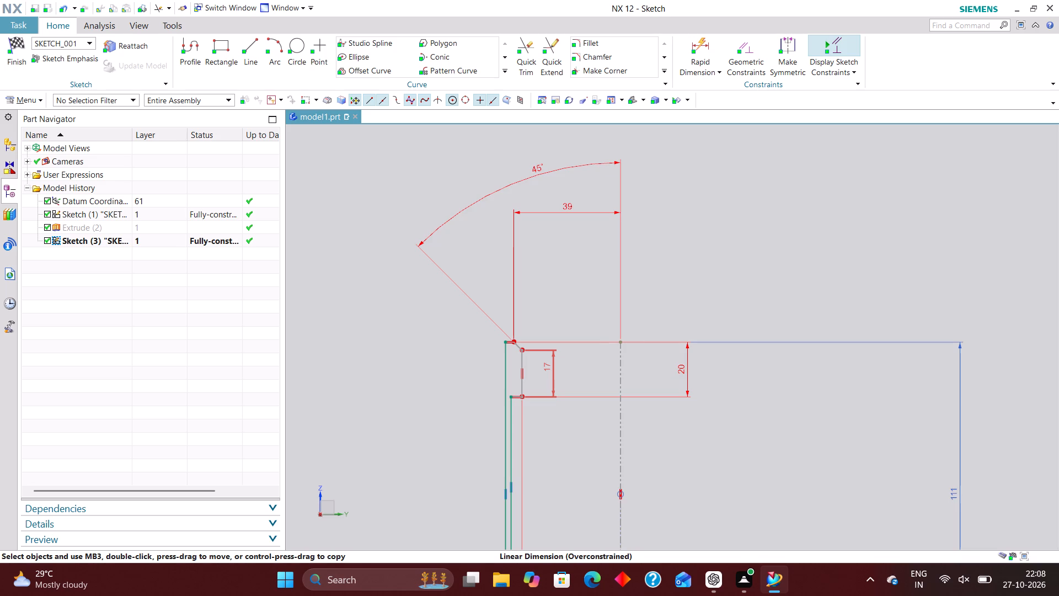
scroll(557, 346, down, 5)
scroll(565, 381, up, 5)
scroll(562, 366, down, 4)
scroll(563, 476, up, 5)
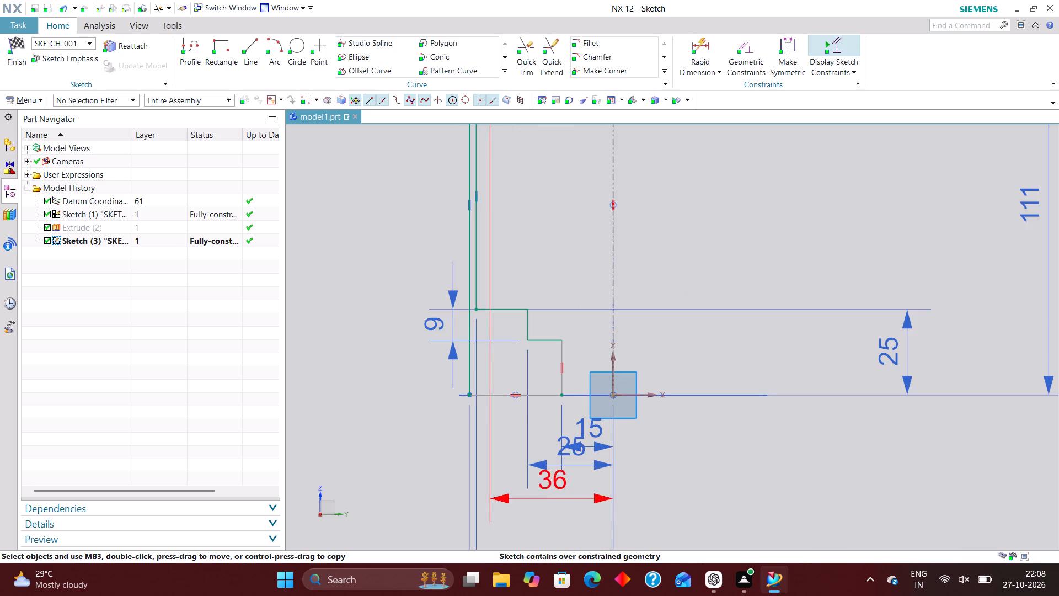
scroll(577, 499, down, 4)
scroll(560, 306, up, 6)
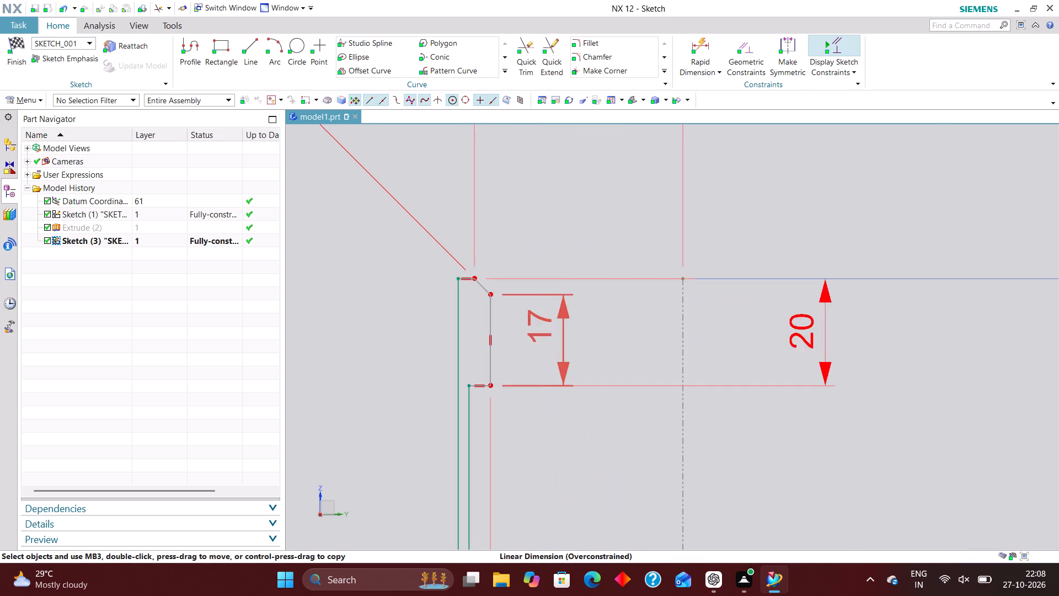
scroll(565, 255, down, 3)
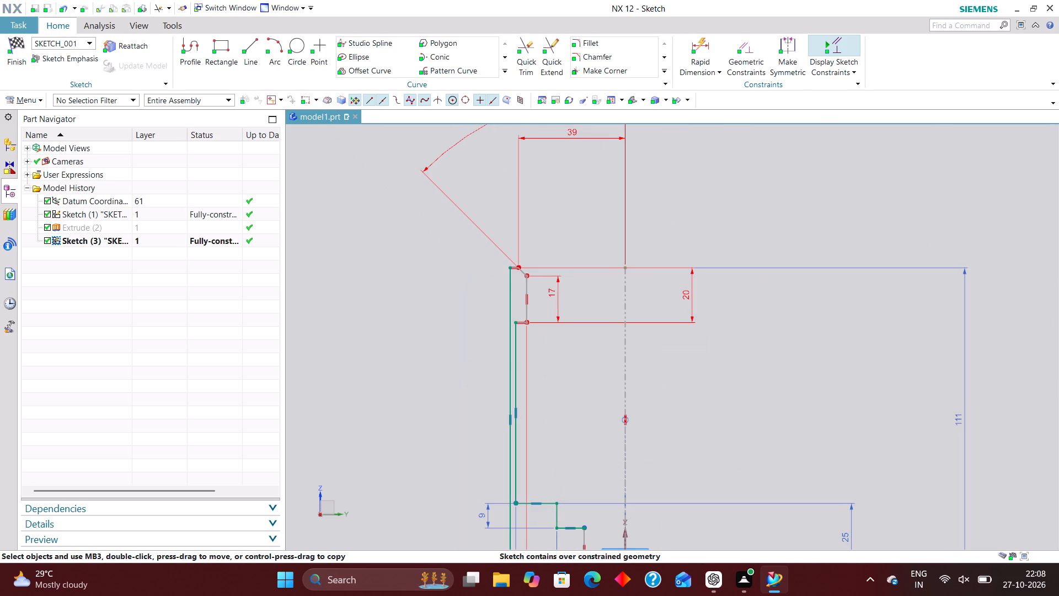
scroll(534, 276, up, 5)
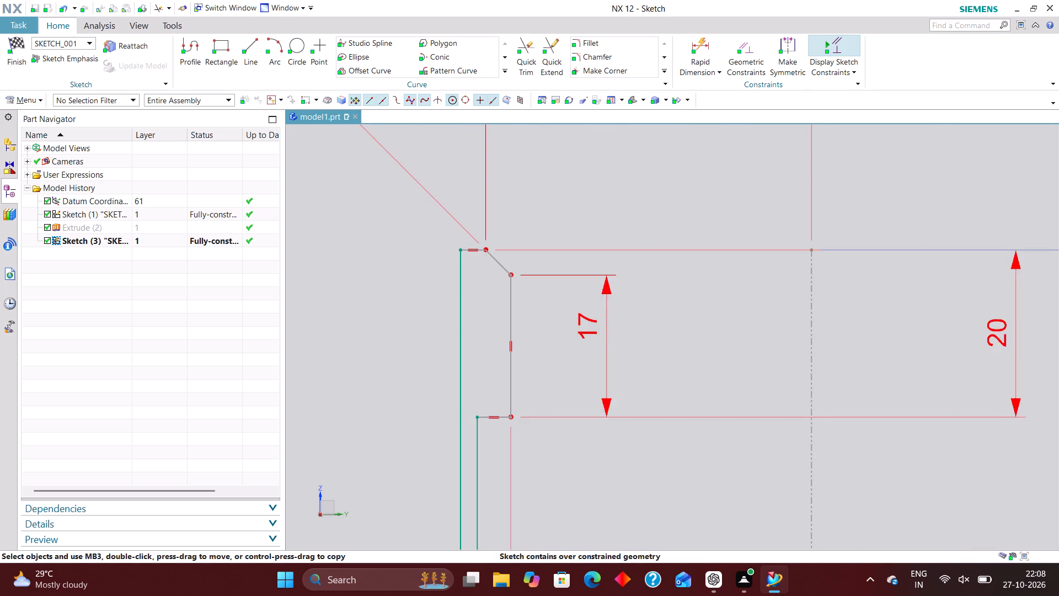
scroll(588, 342, down, 3)
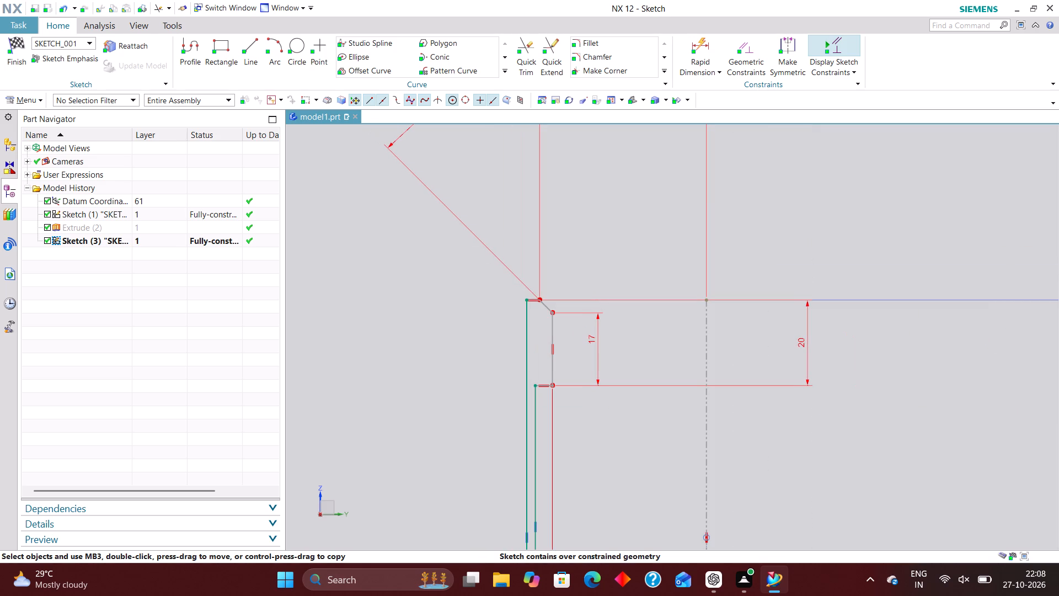
scroll(547, 361, down, 2)
scroll(544, 329, up, 13)
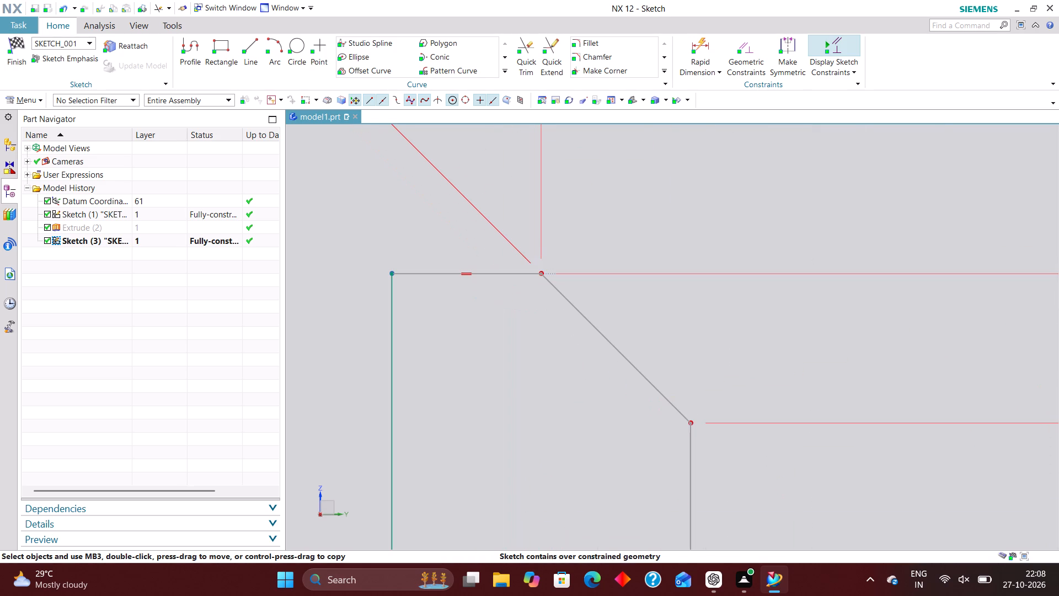
scroll(485, 320, down, 12)
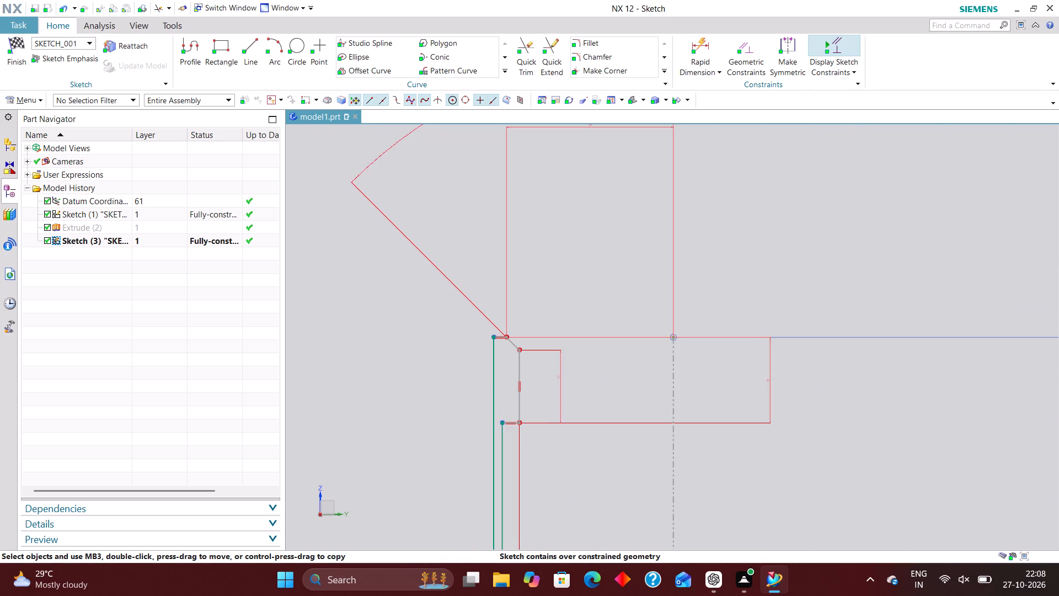
Reposition the 20 height dimension of the upper end to the outer side of the profile.
scroll(597, 409, down, 2)
drag(712, 396, 432, 400)
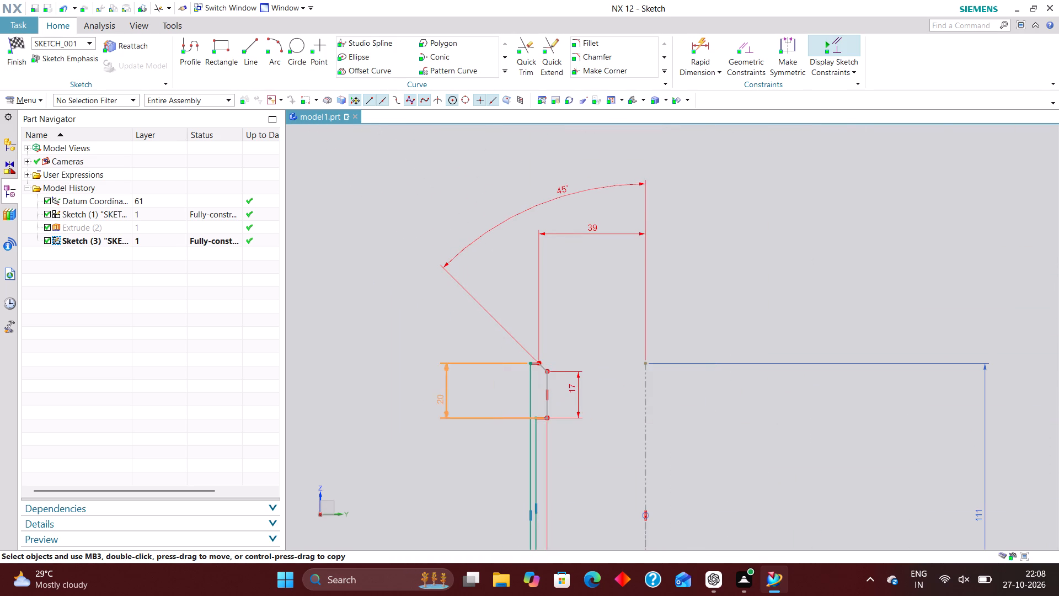
drag(432, 400, 463, 399)
Delete the 45° angle dimension between the chamfer line and the centre axis.
scroll(591, 340, down, 5)
scroll(619, 377, up, 4)
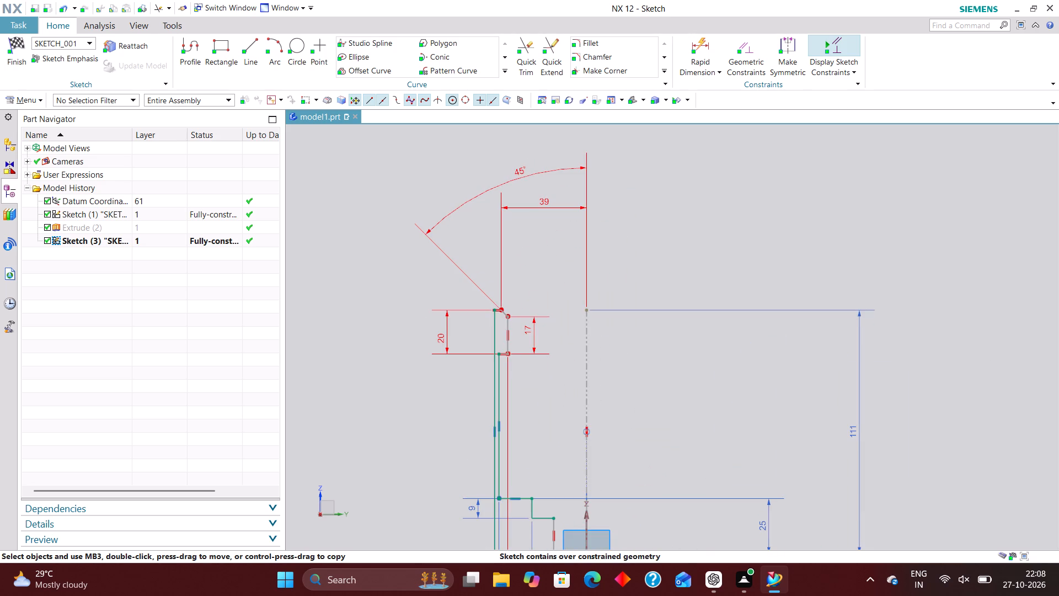
right_drag(516, 177, 454, 183)
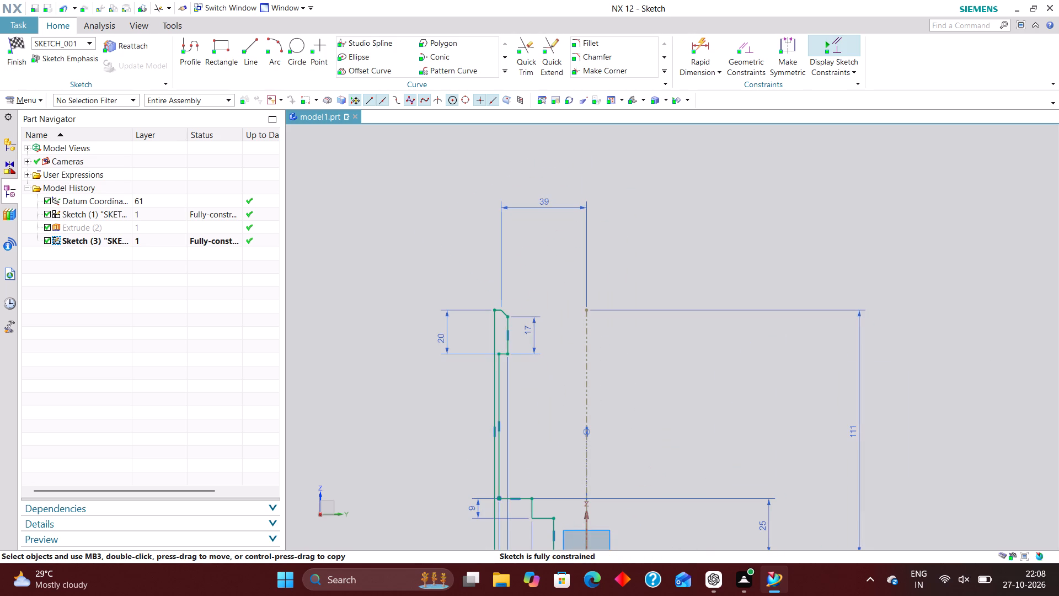
click(739, 50)
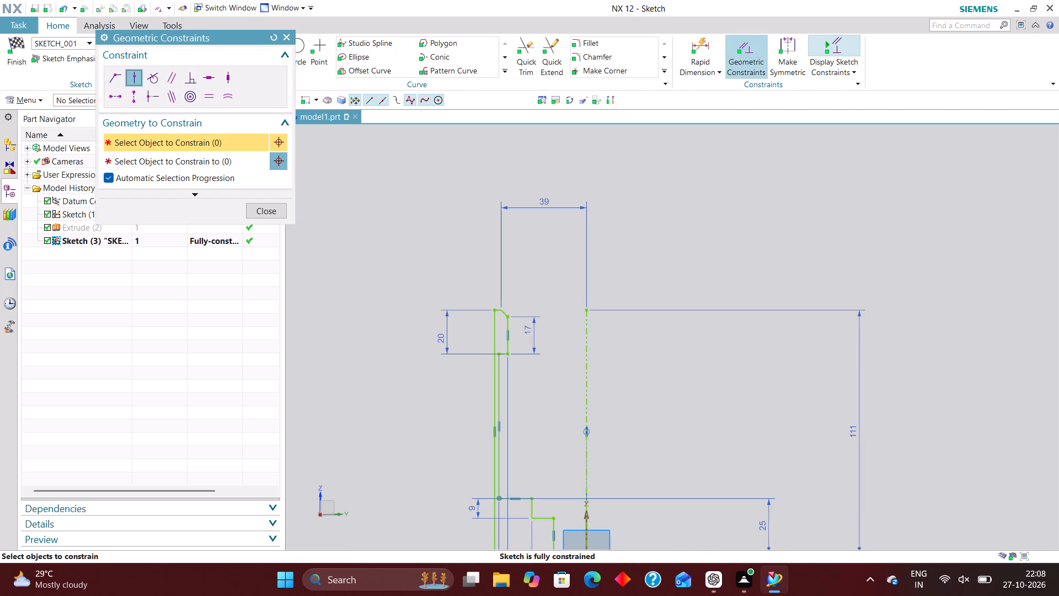
click(282, 214)
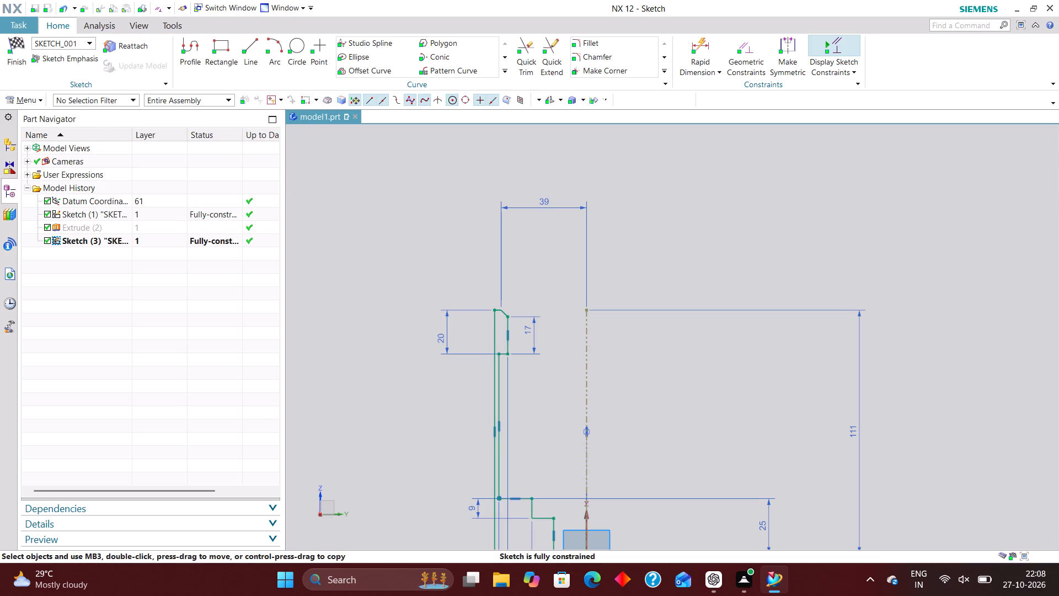
Finish the half-profile sketch and return to the modeling environment.
scroll(545, 277, down, 3)
scroll(547, 384, up, 5)
scroll(596, 336, down, 2)
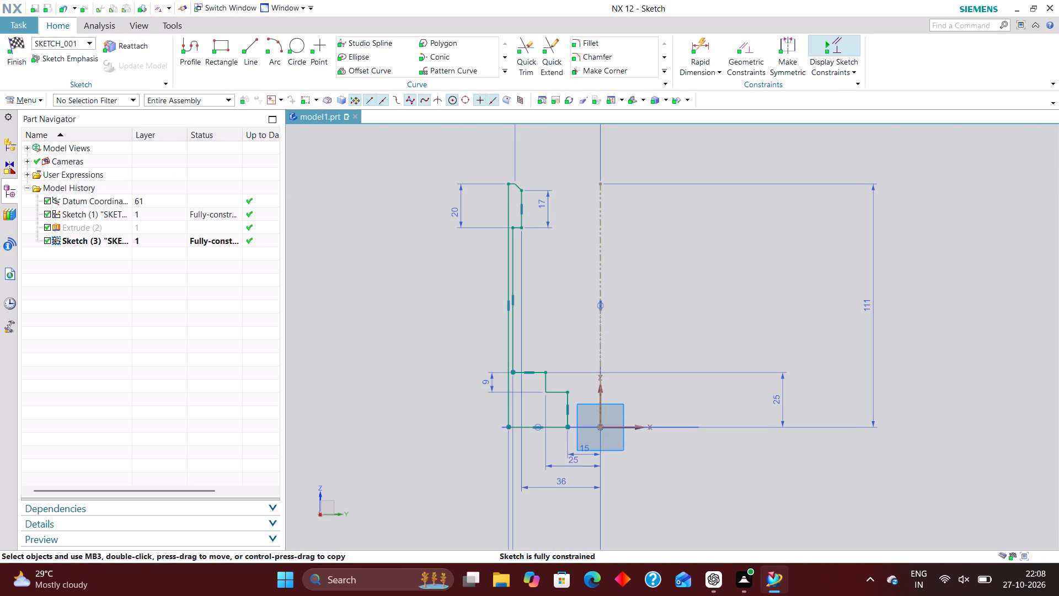
click(23, 41)
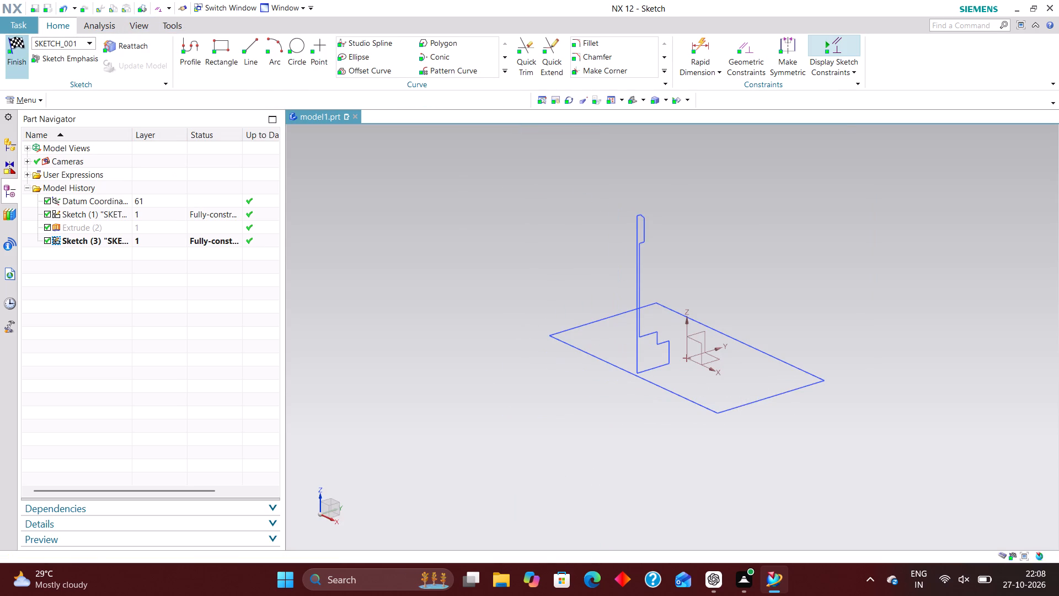
Revolve the stepped half-profile a full 360° about the vertical Z axis through the origin.
scroll(518, 287, up, 2)
scroll(344, 291, down, 3)
scroll(666, 280, up, 2)
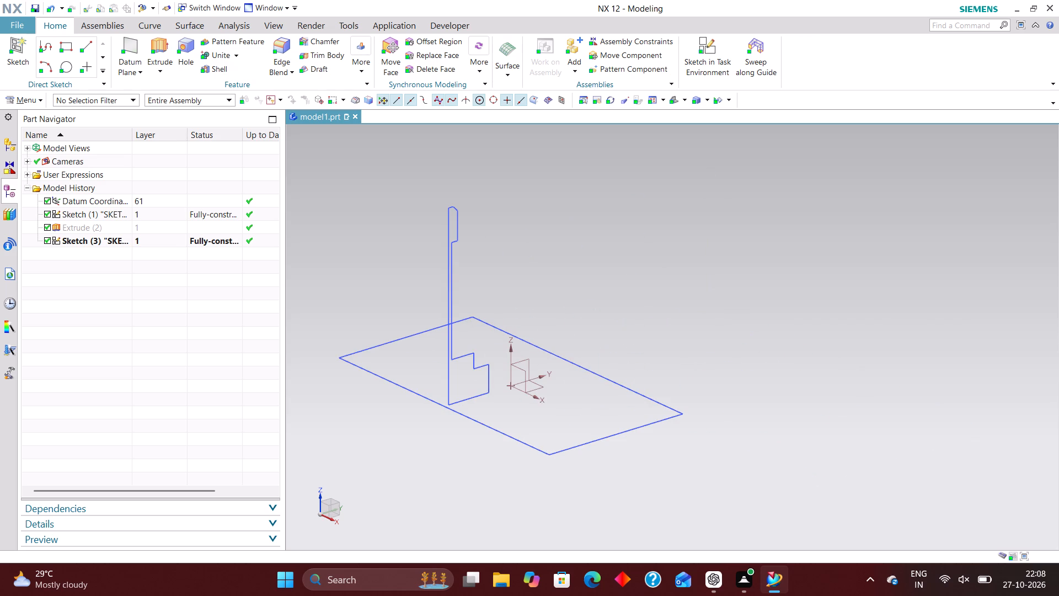
click(157, 73)
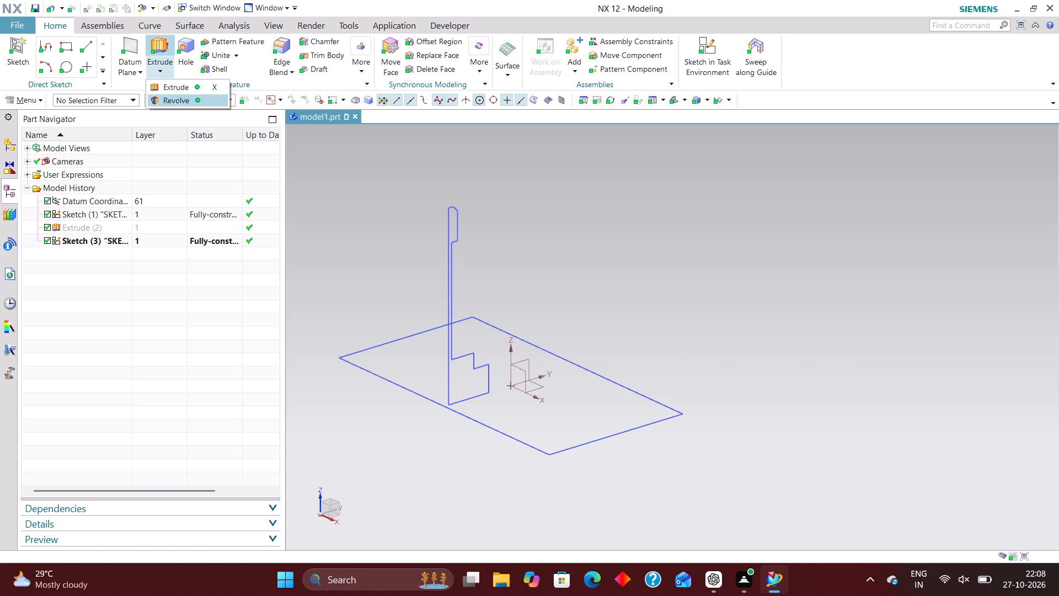
click(171, 103)
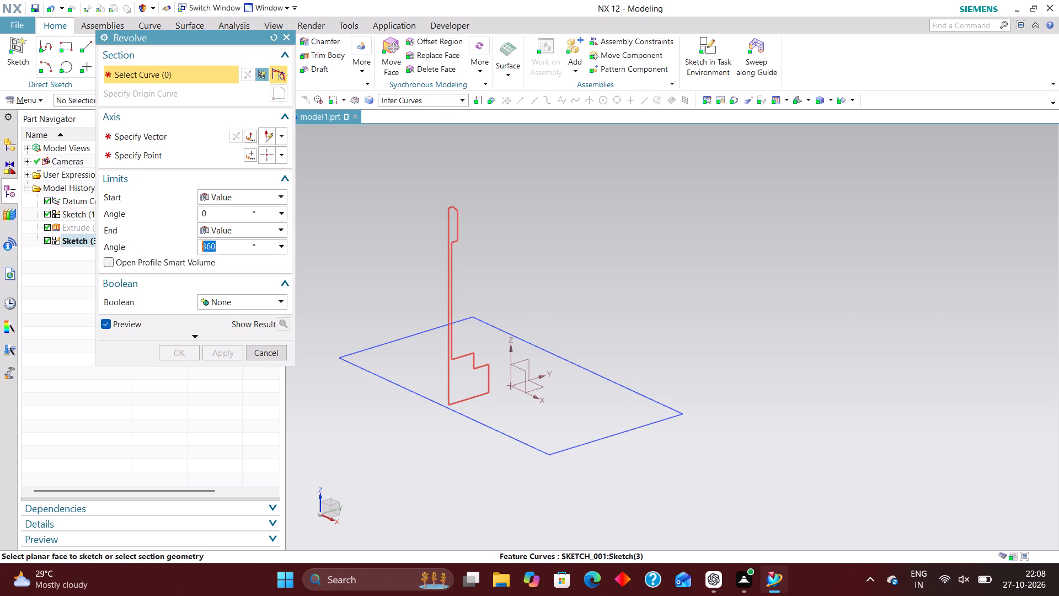
click(454, 280)
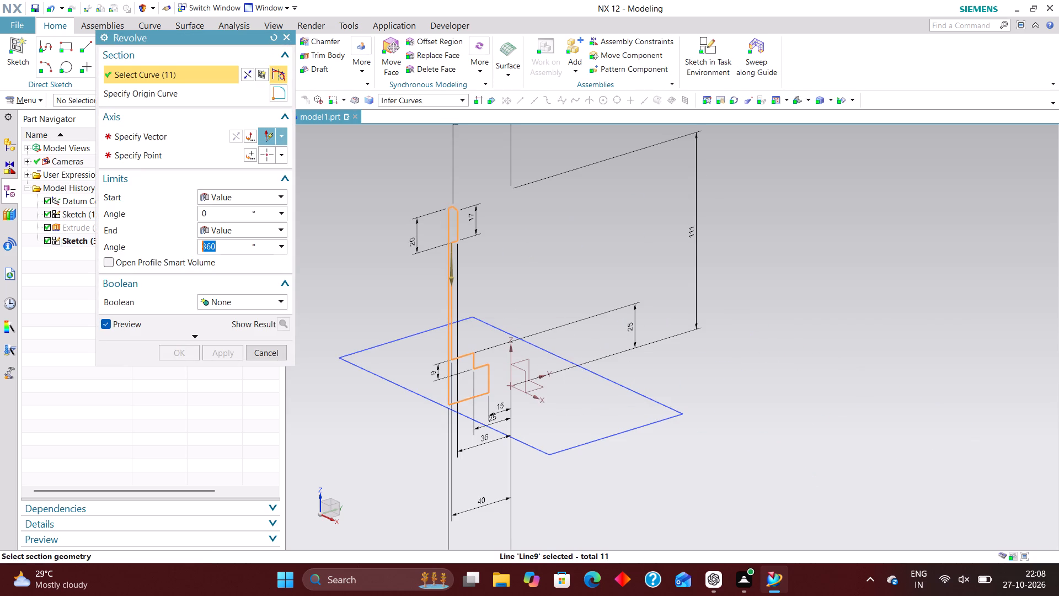
click(159, 136)
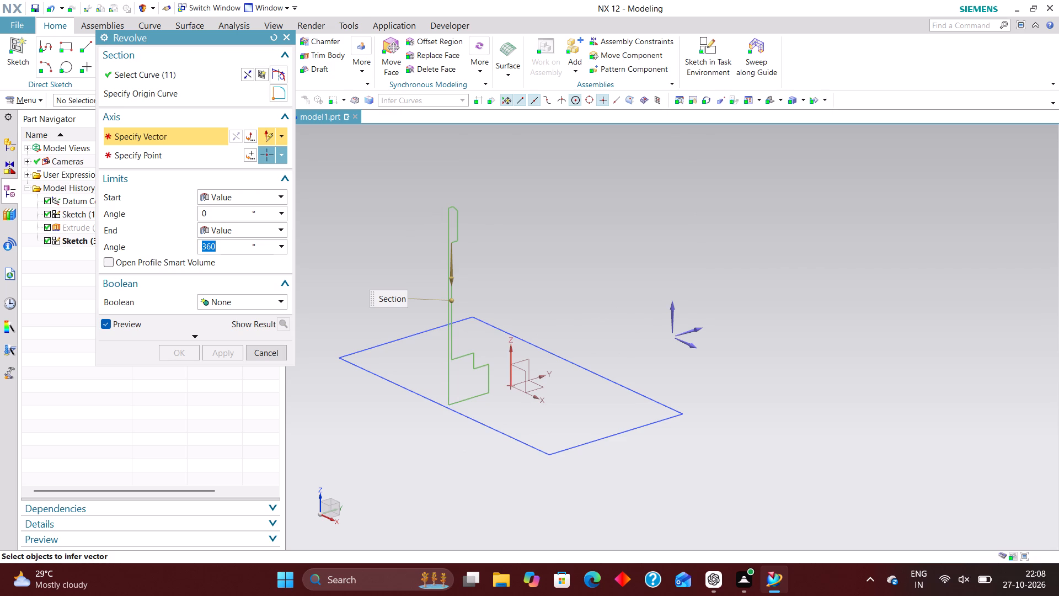
click(511, 348)
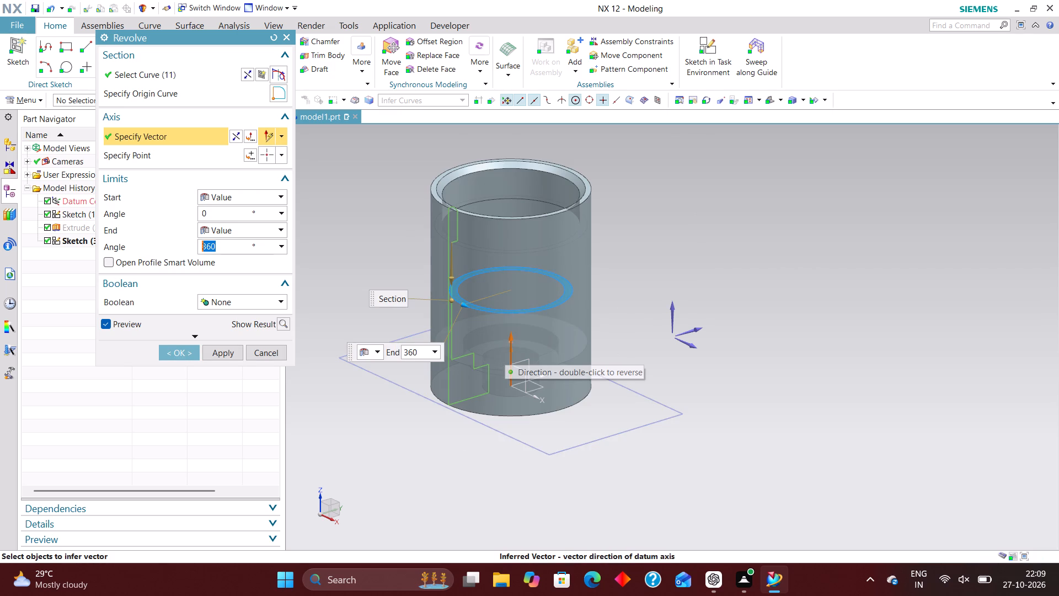
click(184, 353)
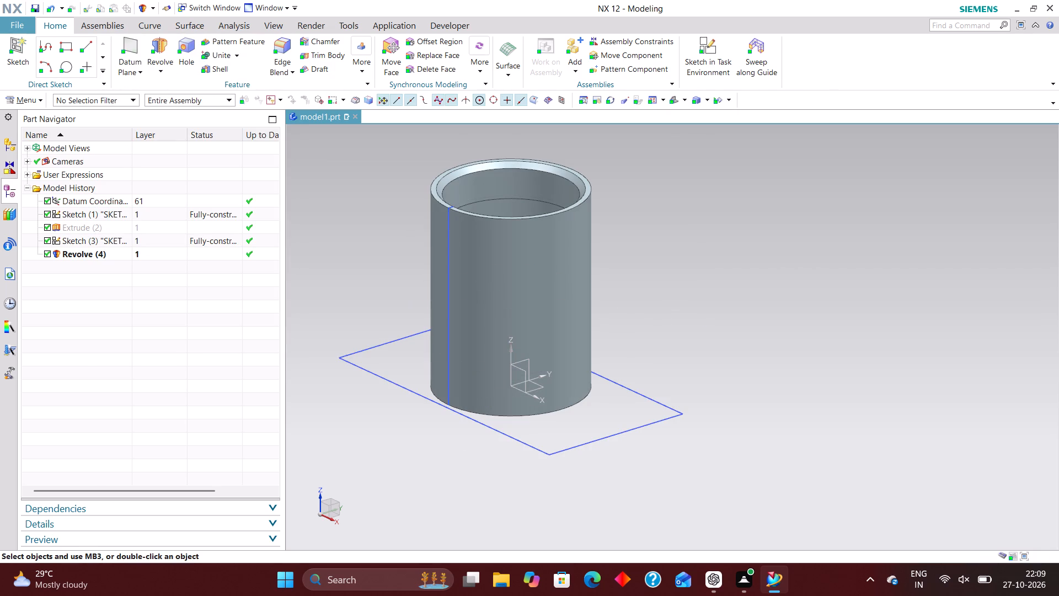
middle_click(405, 371)
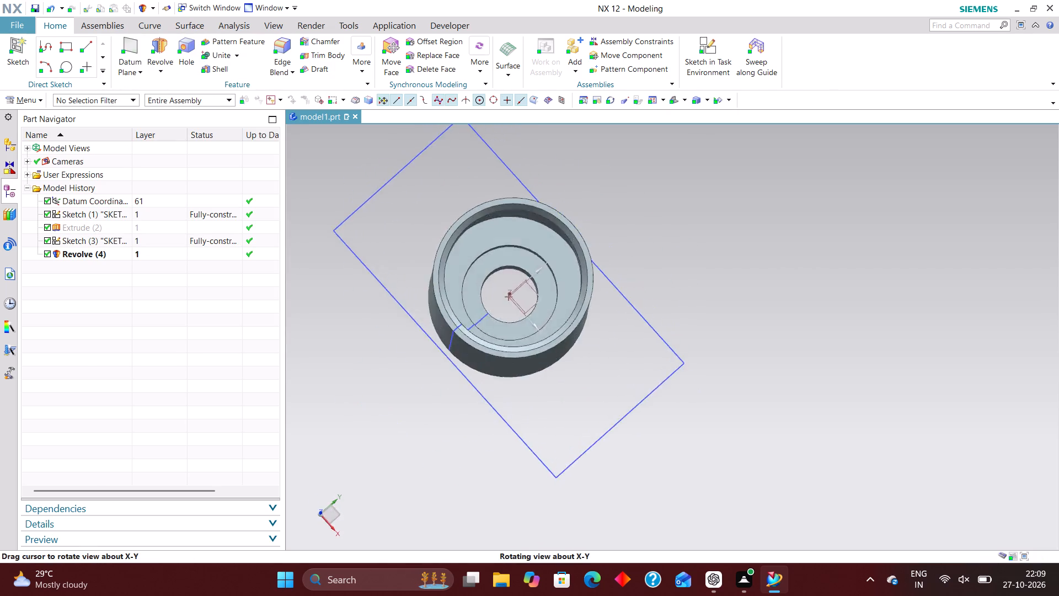
Show the hidden base plate extrusion.
right_click(115, 224)
click(170, 230)
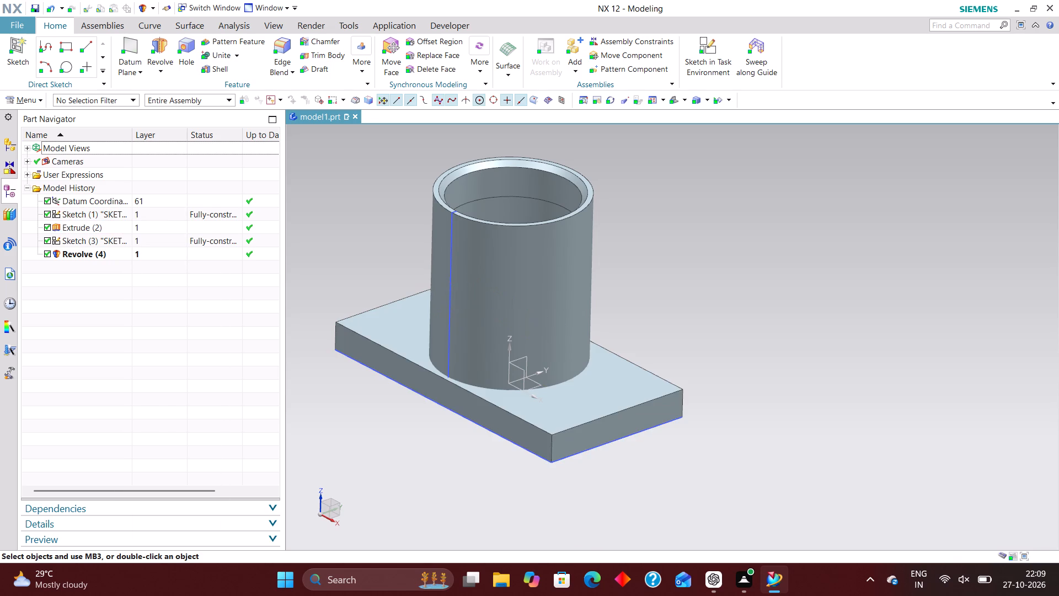
Reopen the revolved body's half-profile sketch for editing with rollback.
click(151, 211)
click(161, 241)
right_click(161, 242)
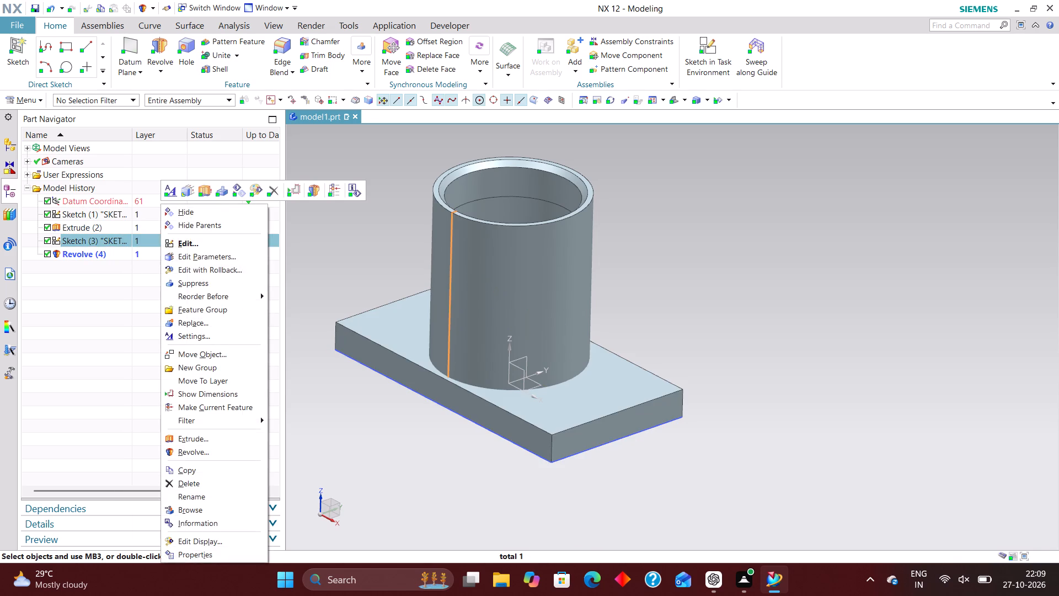
click(246, 270)
Sketch a circle of about 3.7 radius just outside the profile's upper end, centred about 12.7 below its top edge.
scroll(650, 233, up, 3)
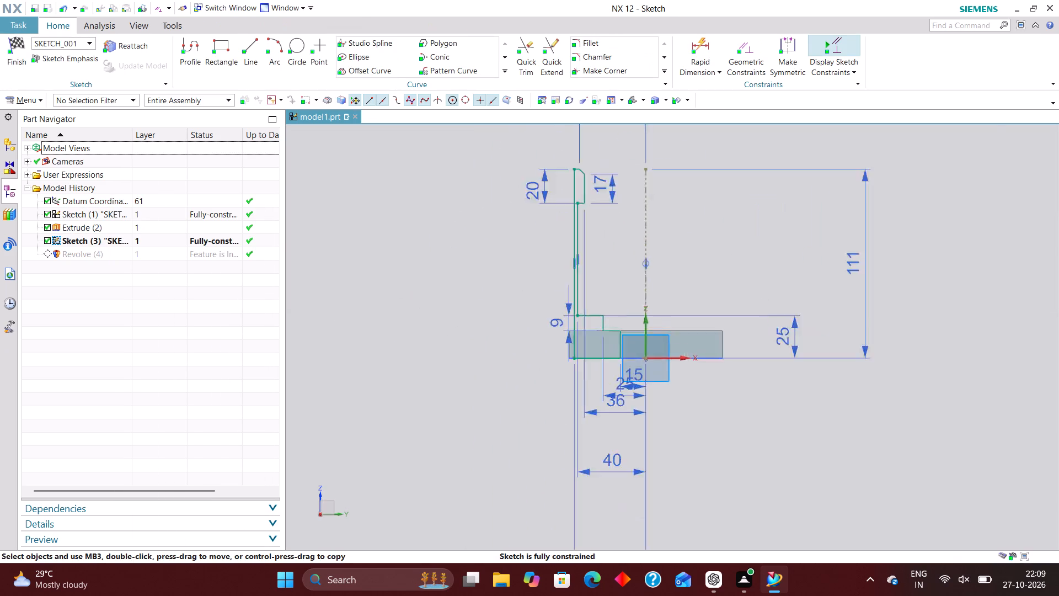
scroll(641, 242, up, 2)
scroll(523, 173, up, 3)
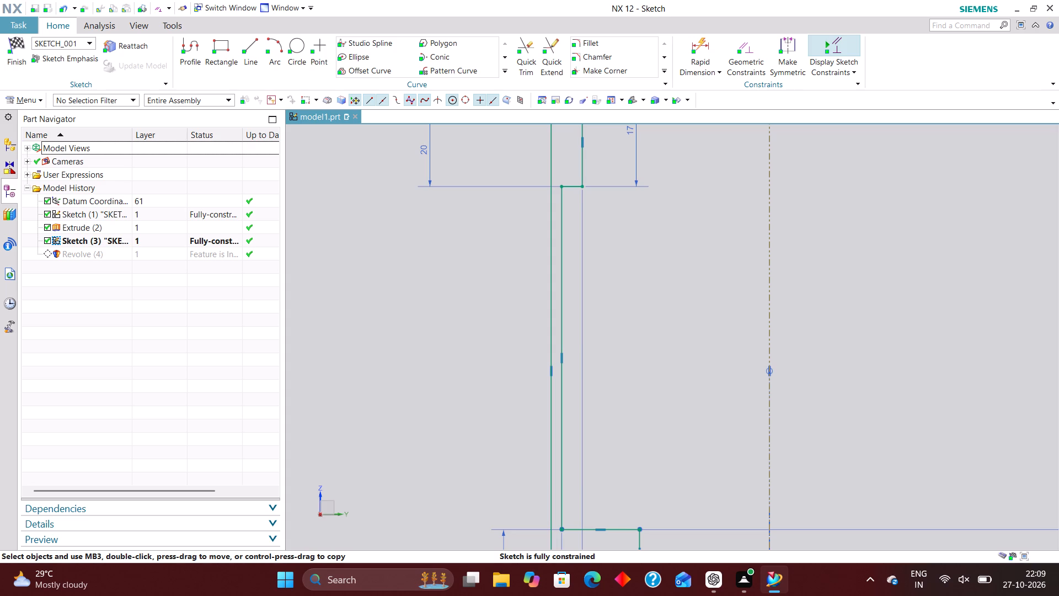
scroll(451, 244, down, 3)
scroll(436, 322, down, 4)
scroll(468, 233, up, 5)
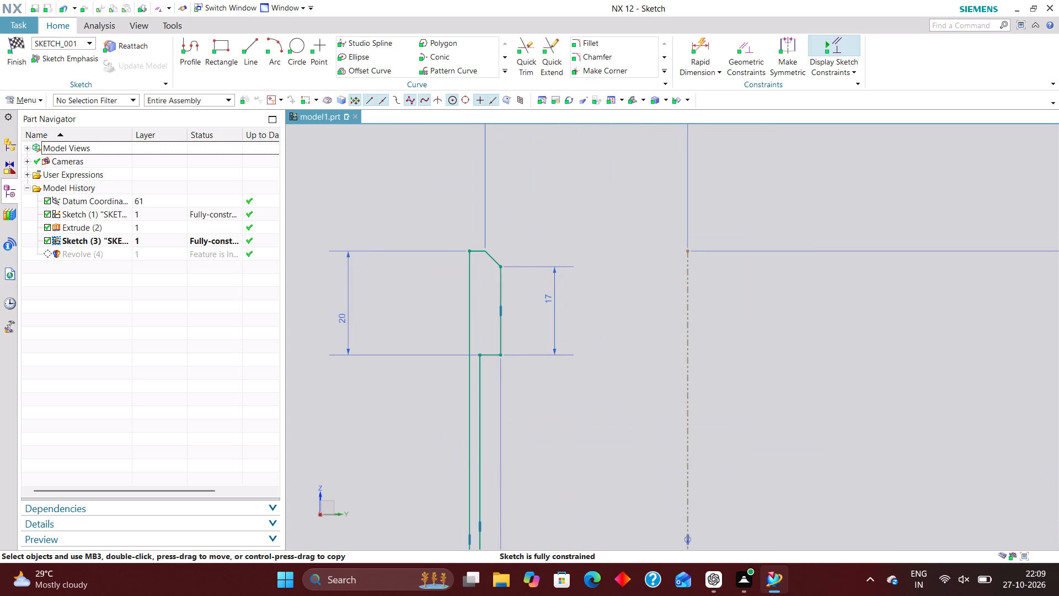
click(301, 54)
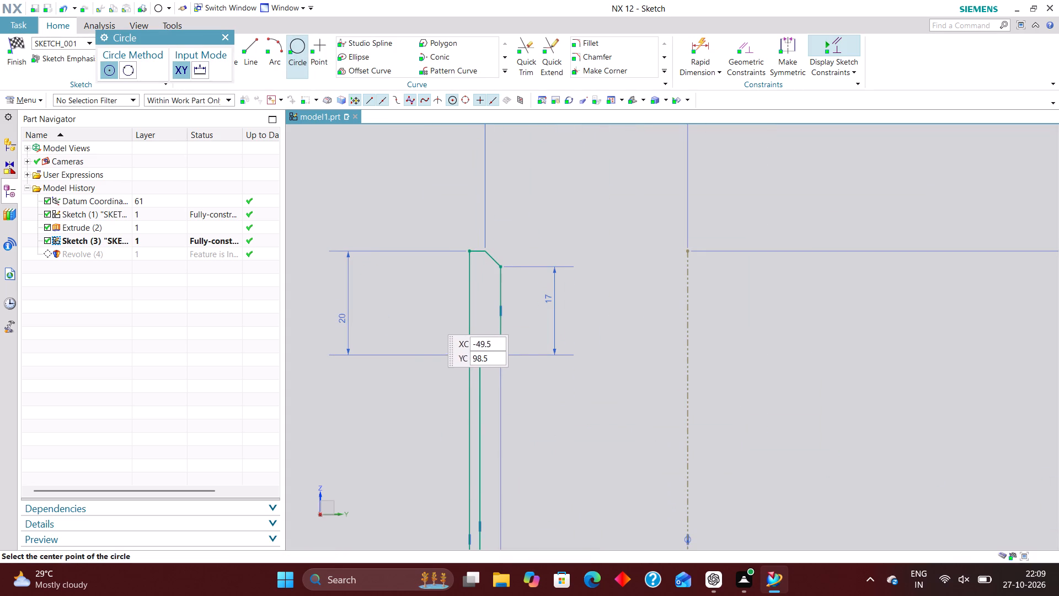
click(427, 317)
click(438, 333)
Dimension the circle's centre vertically from the profile's top outer corner and set the distance to 12.
click(692, 46)
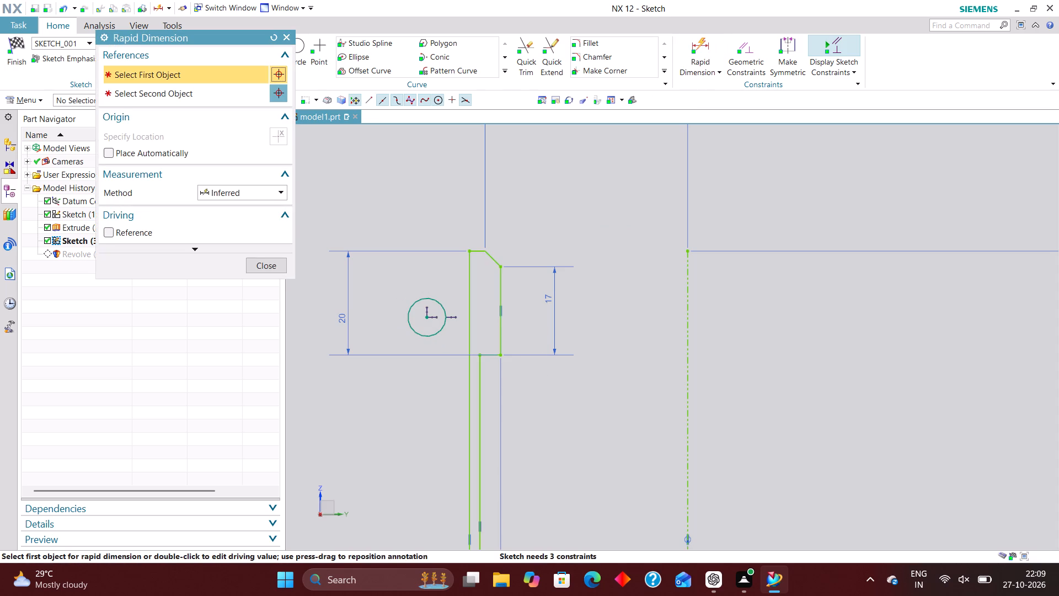
click(469, 249)
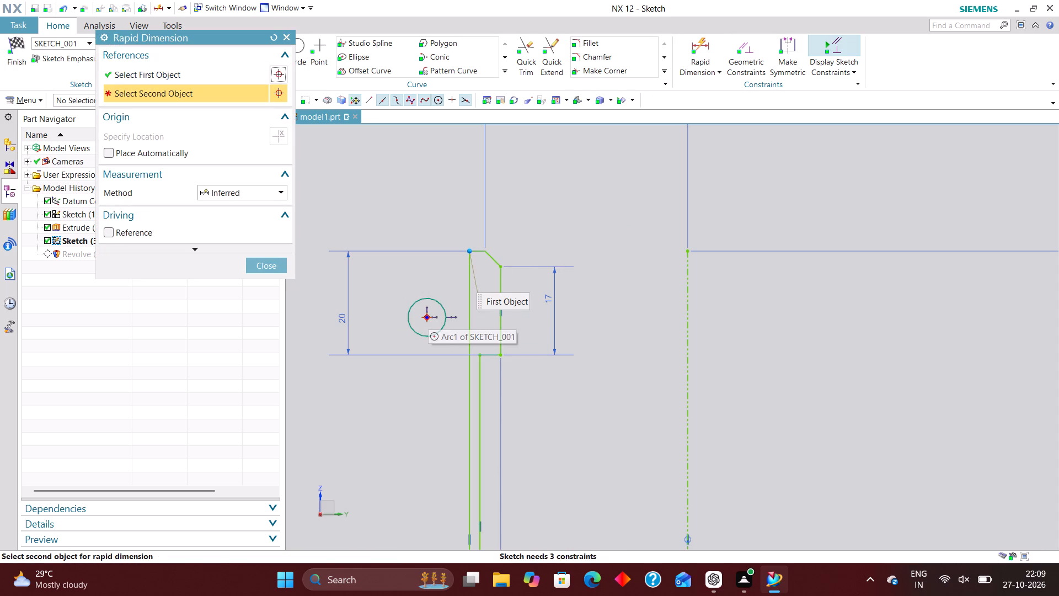
click(428, 316)
click(370, 284)
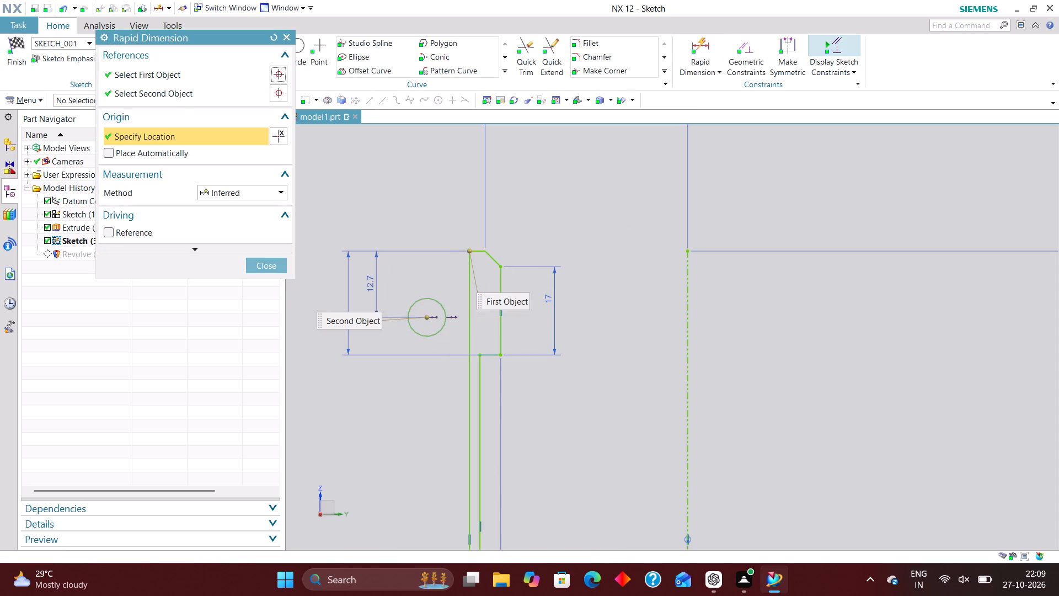
text(12)
key(Return)
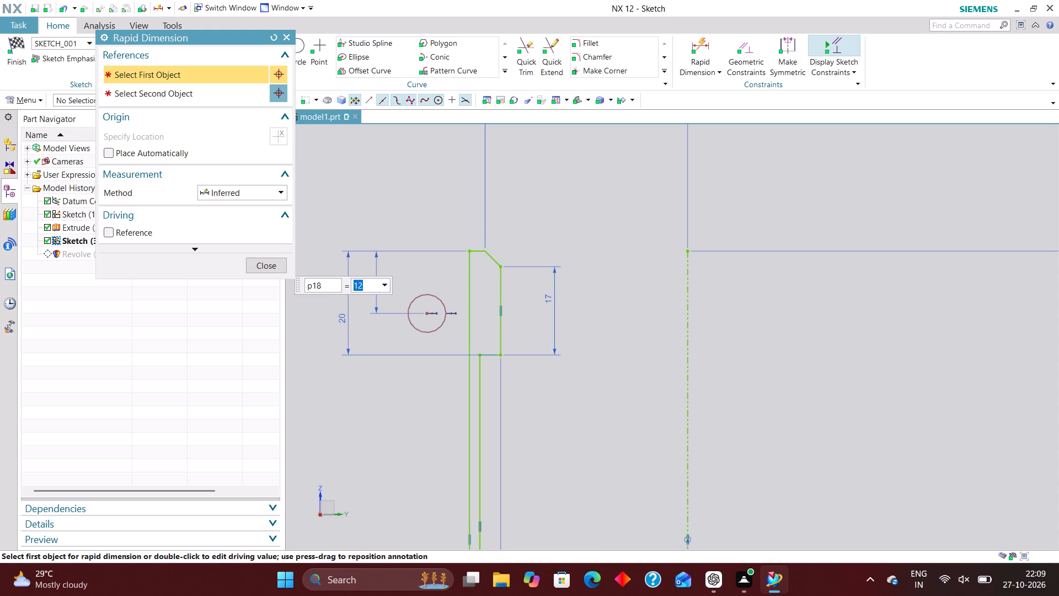
Add a radial dimension to the circle and set its radius to 3.
click(264, 191)
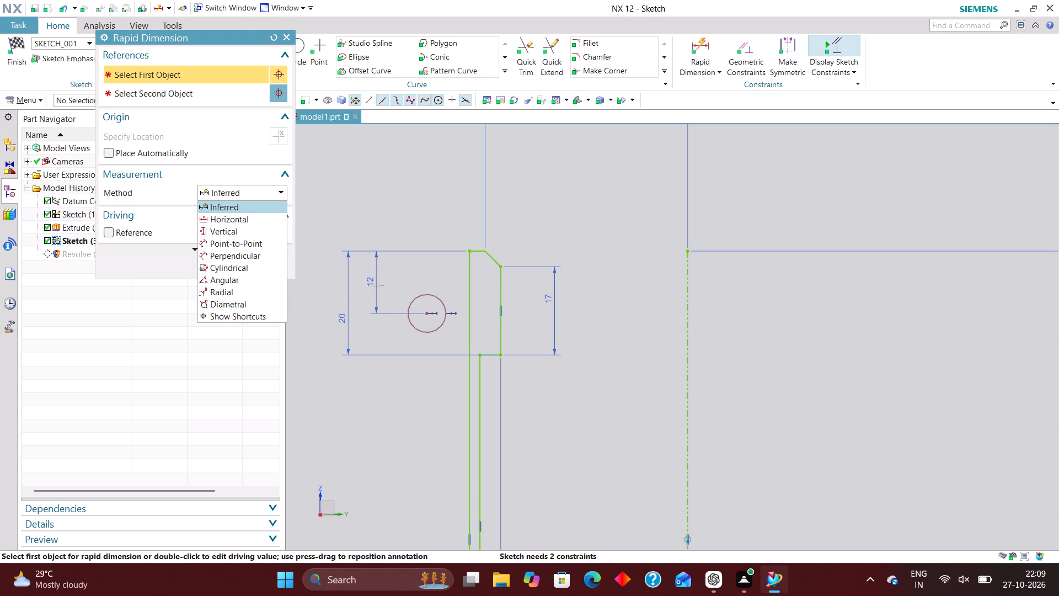
click(247, 291)
click(436, 333)
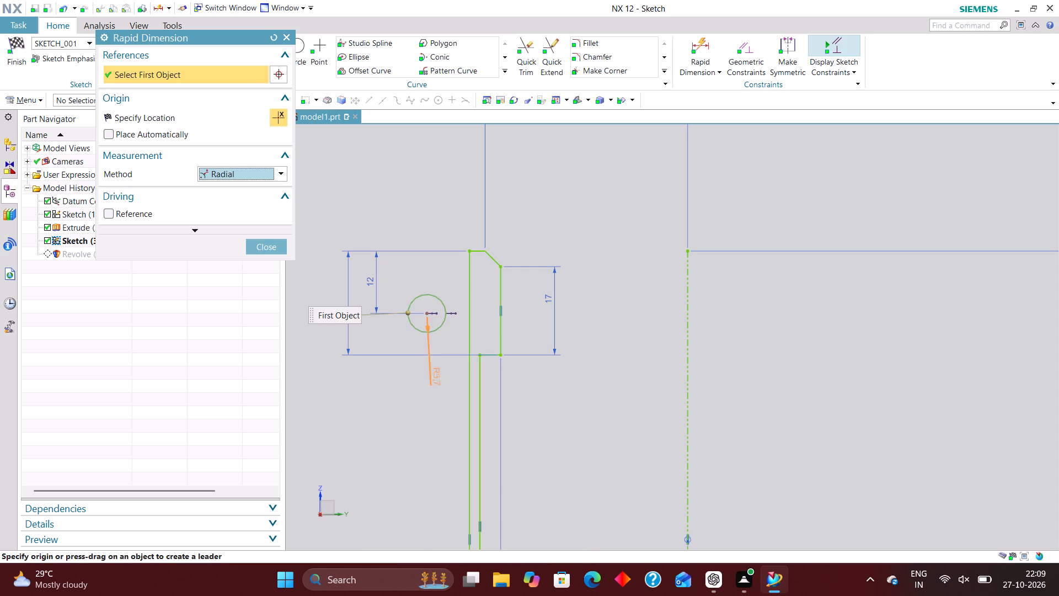
click(383, 387)
key(3)
key(Return)
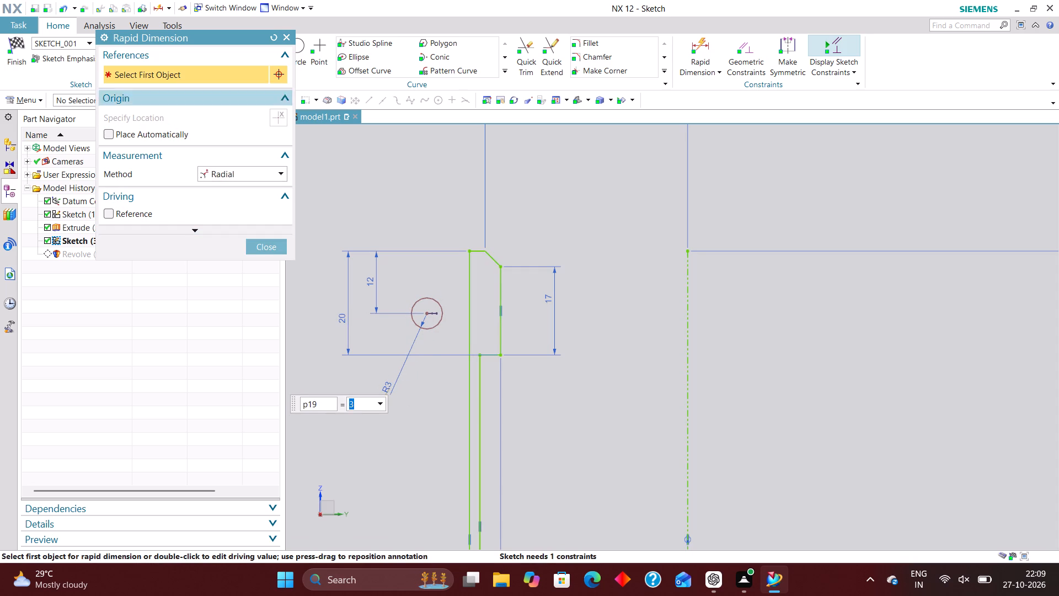
Dimension the circle's centre horizontally from the centre axis using the inferred method, and set the distance to 82/2.
click(265, 164)
click(279, 177)
click(263, 189)
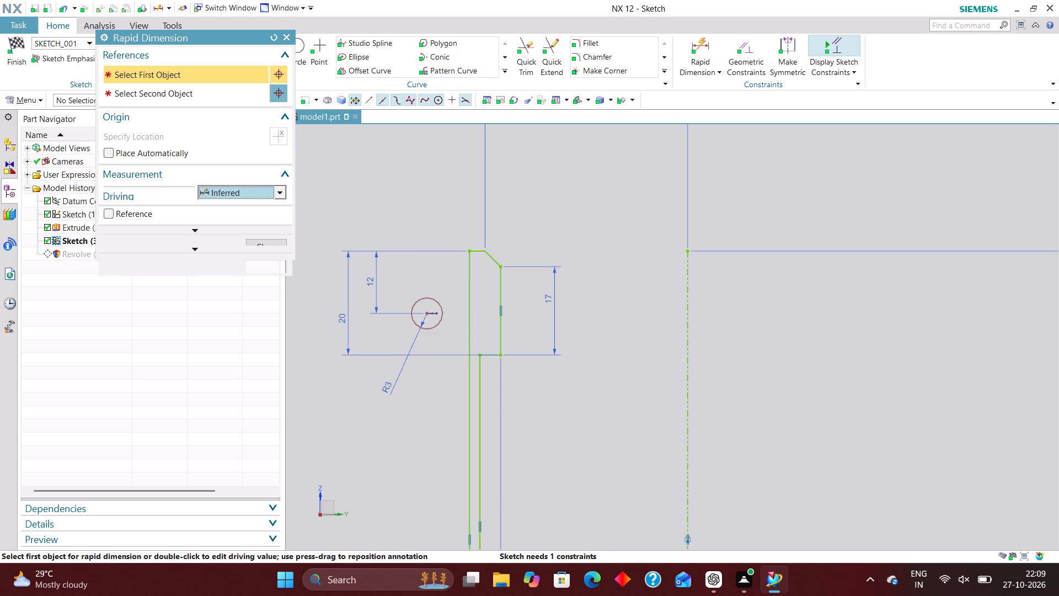
click(427, 316)
scroll(420, 284, down, 3)
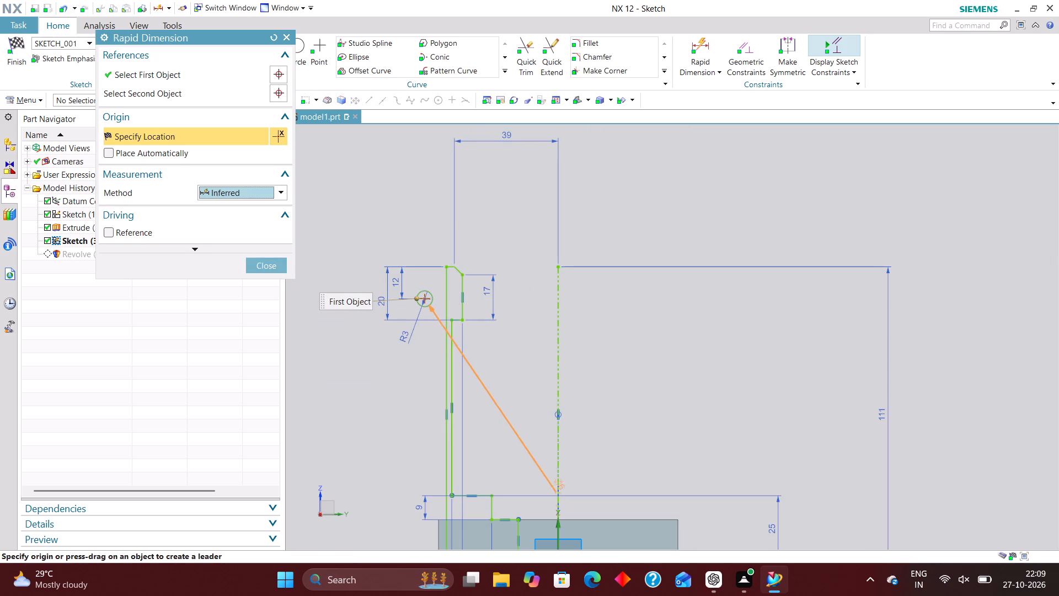
click(558, 474)
click(486, 211)
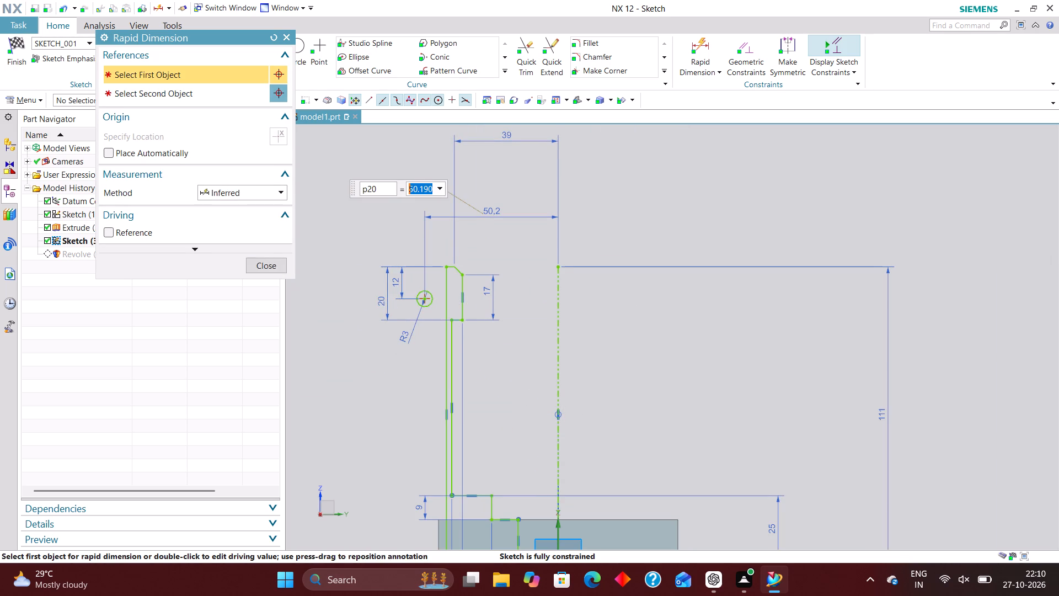
text(82)
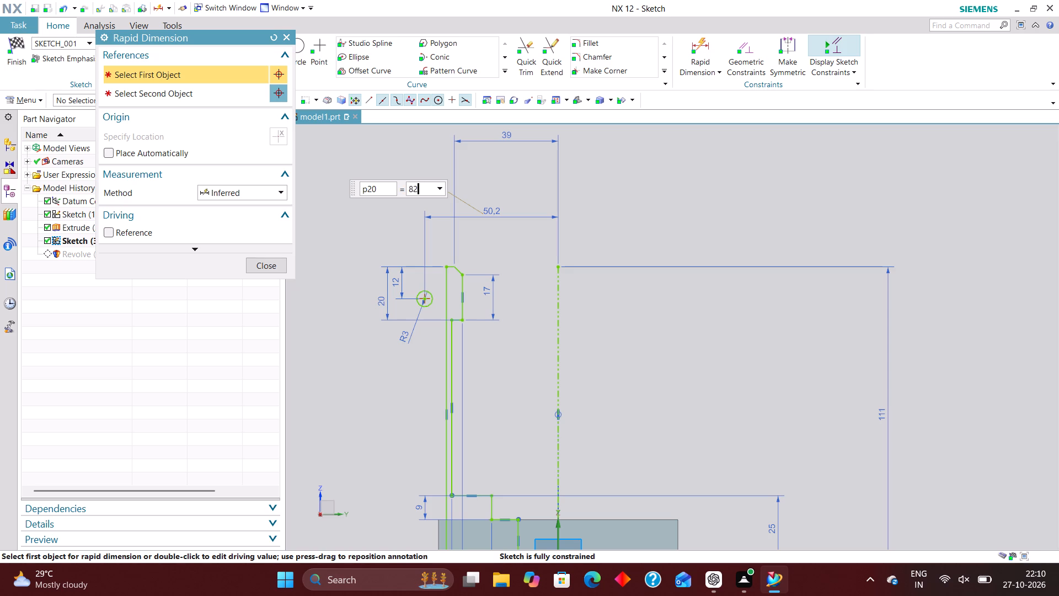
key(Return)
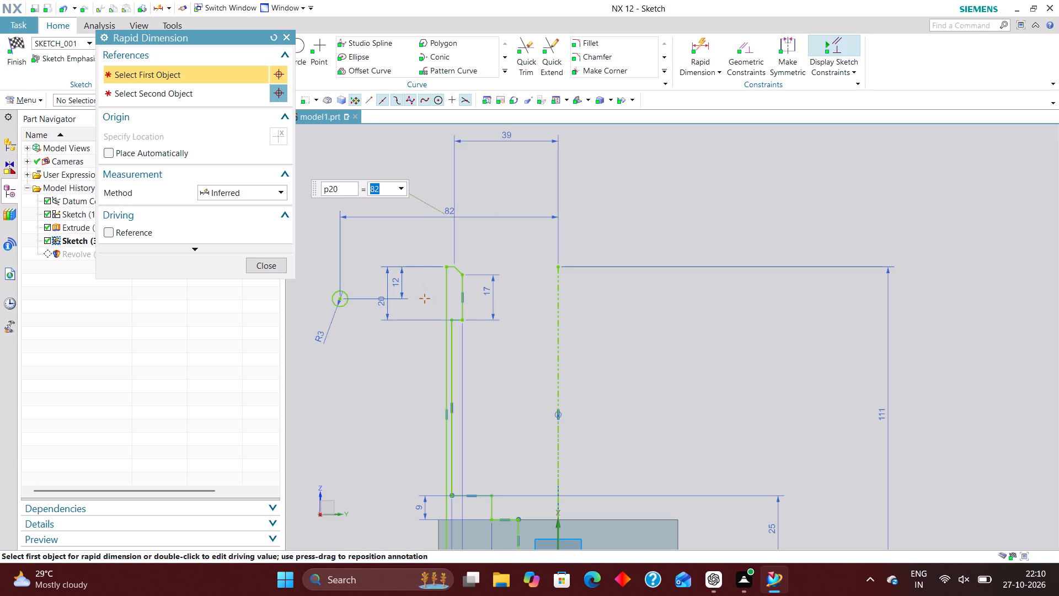
text(82/2)
key(Return)
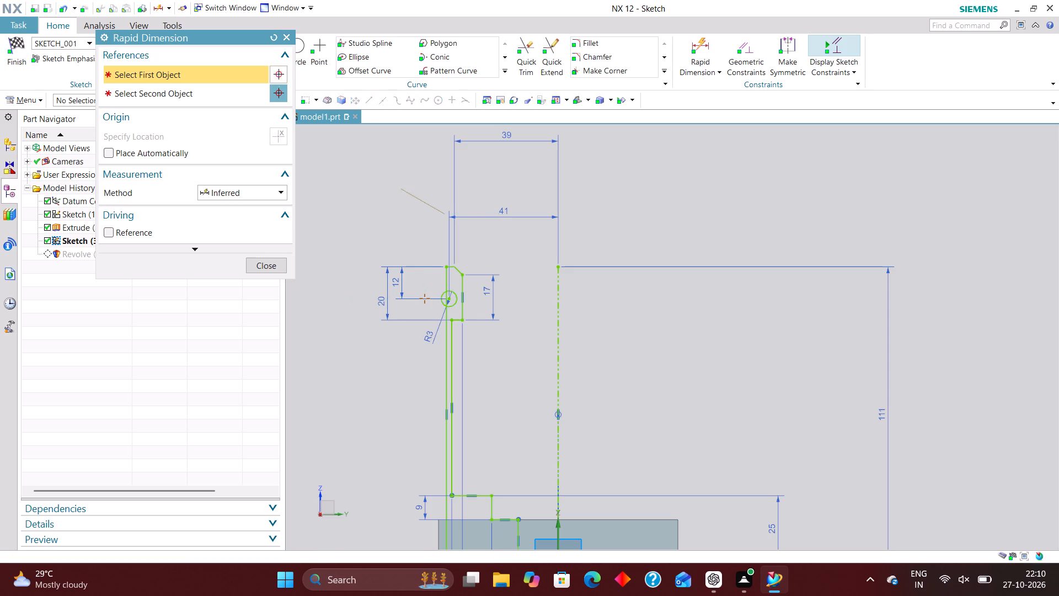
Set the circle centre's horizontal distance from the centre axis to 84/2.
scroll(452, 300, up, 6)
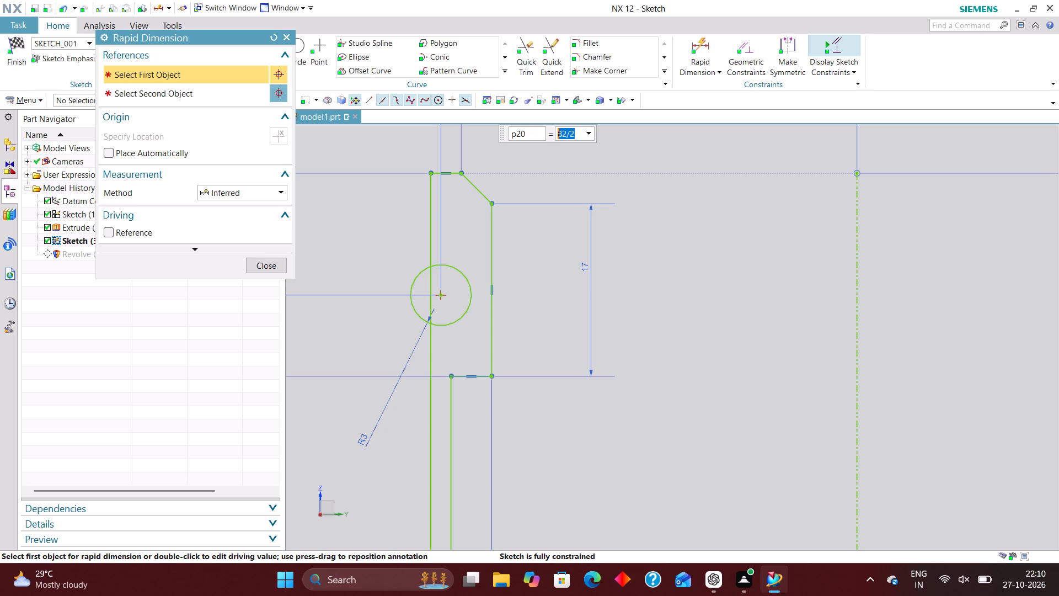
text(84)
text(/2)
key(Return)
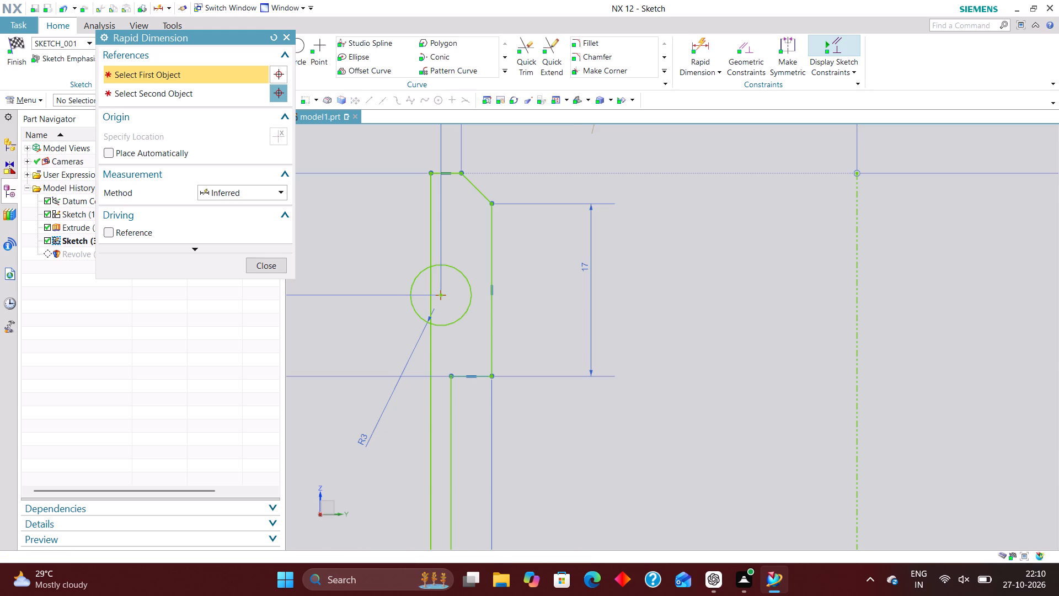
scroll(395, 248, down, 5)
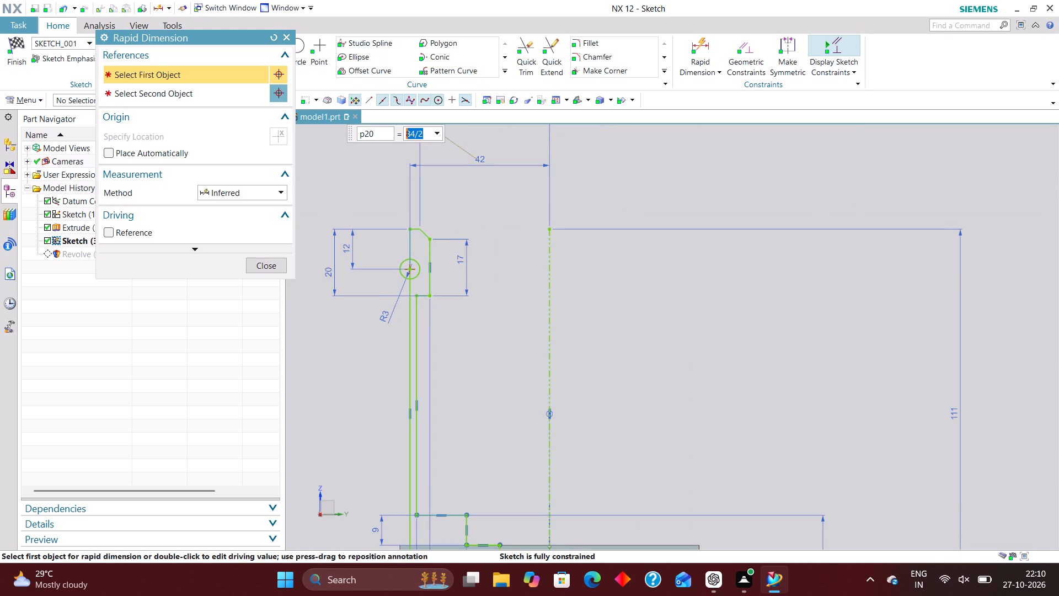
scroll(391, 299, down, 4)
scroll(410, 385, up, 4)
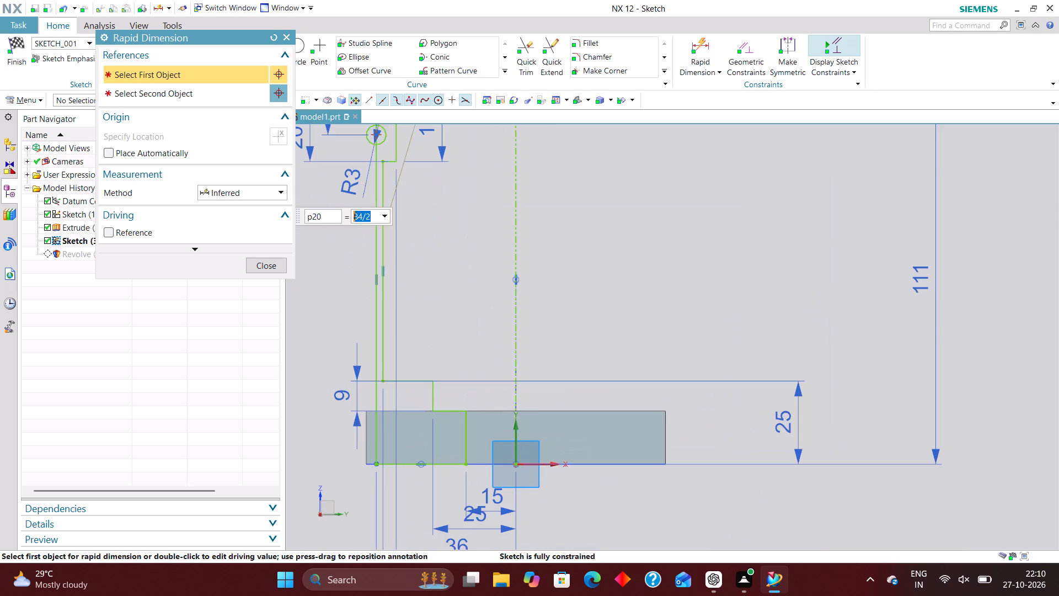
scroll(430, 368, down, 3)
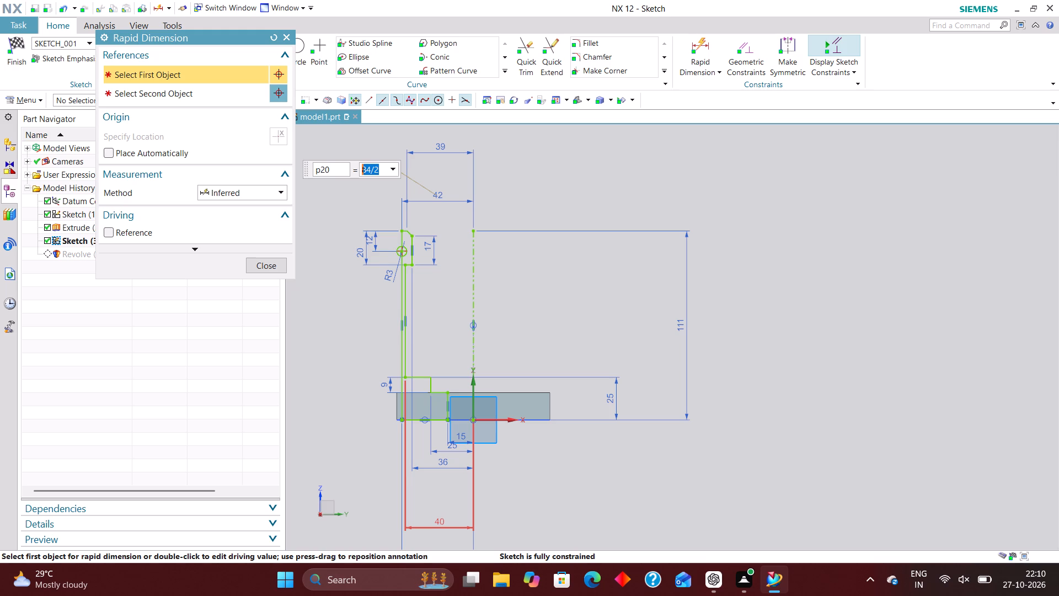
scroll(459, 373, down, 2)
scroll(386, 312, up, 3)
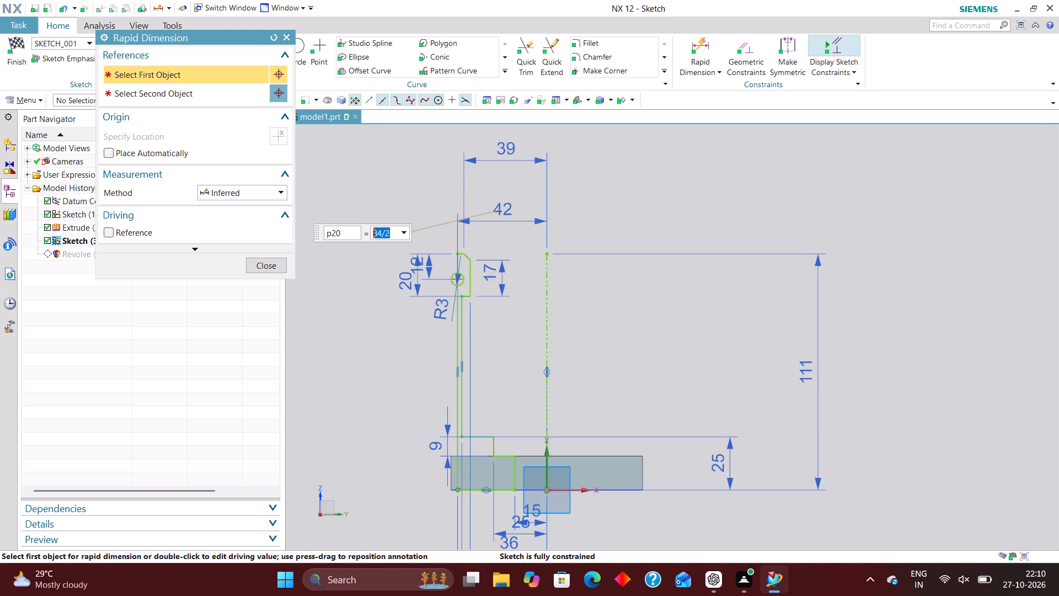
Trim away the R3 circle's outer half and the profile line segment inside it, leaving a semicircular notch in the outer edge.
click(266, 265)
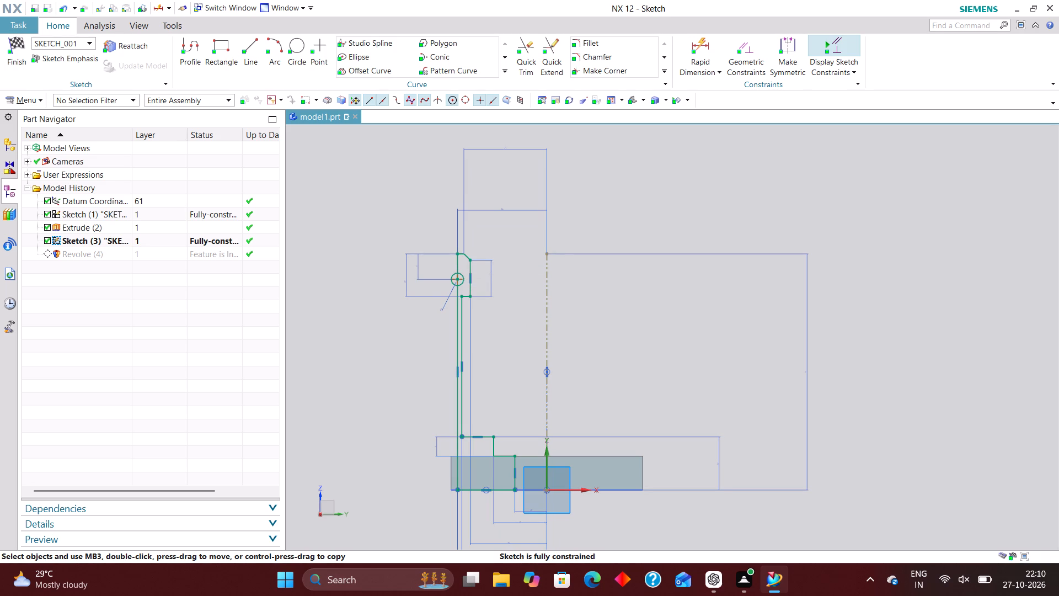
scroll(465, 281, up, 7)
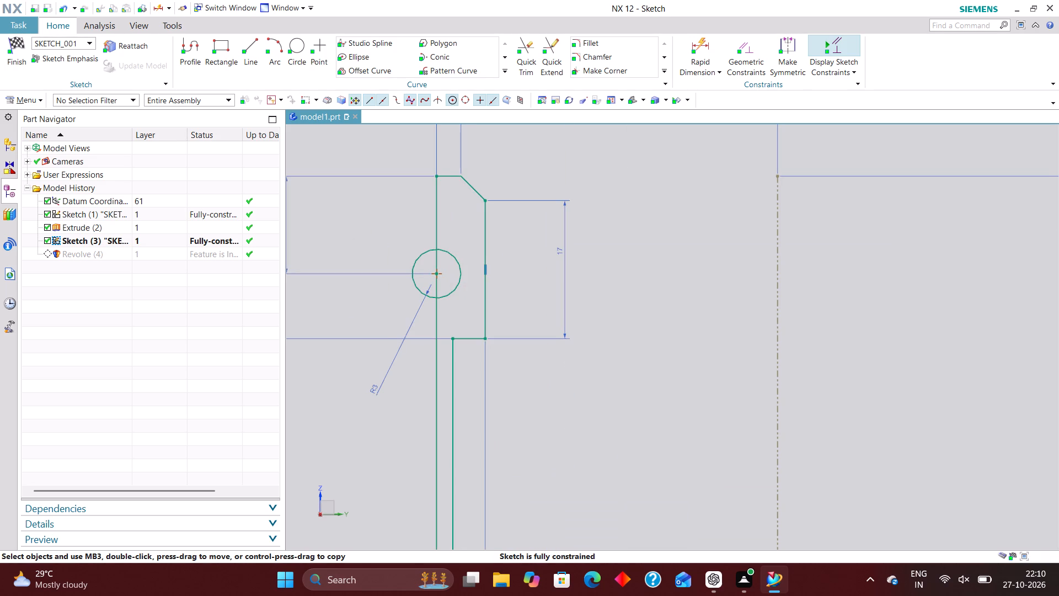
scroll(431, 262, up, 5)
scroll(436, 259, down, 4)
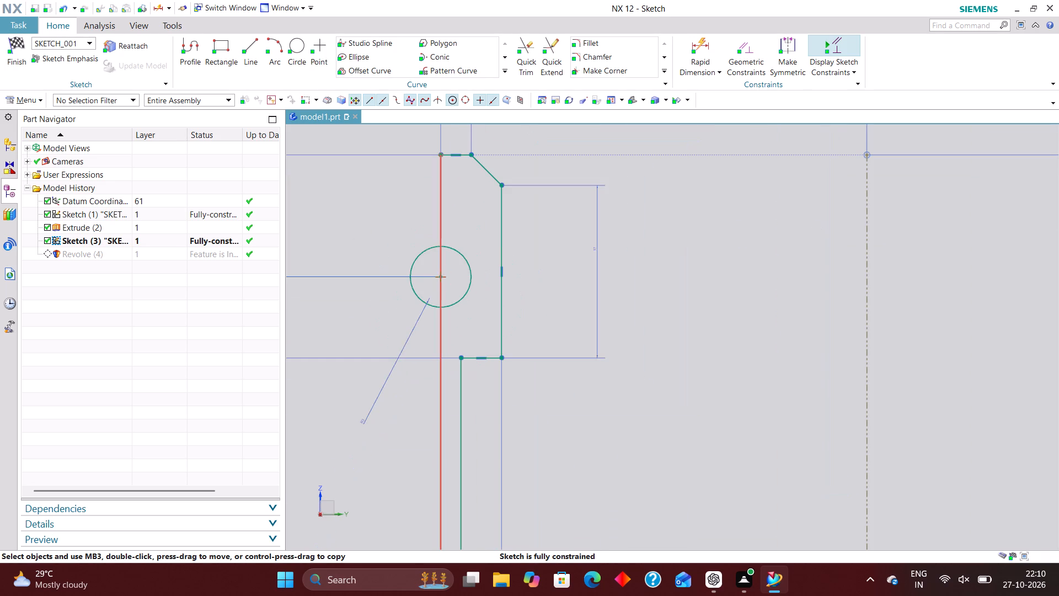
click(527, 46)
scroll(437, 241, up, 2)
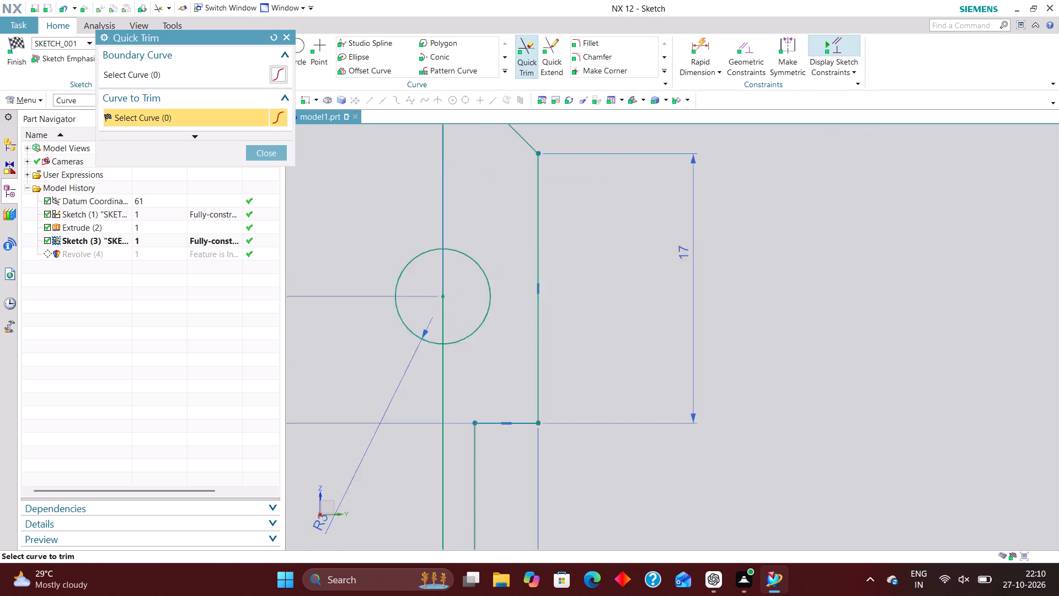
scroll(437, 244, up, 3)
click(422, 254)
click(447, 278)
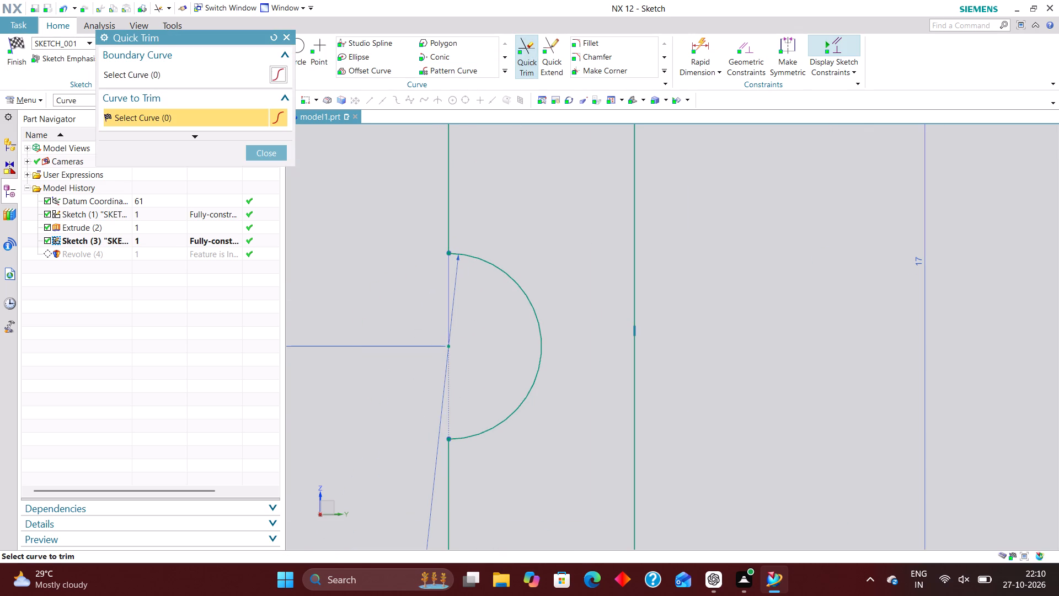
scroll(451, 260, down, 4)
click(273, 156)
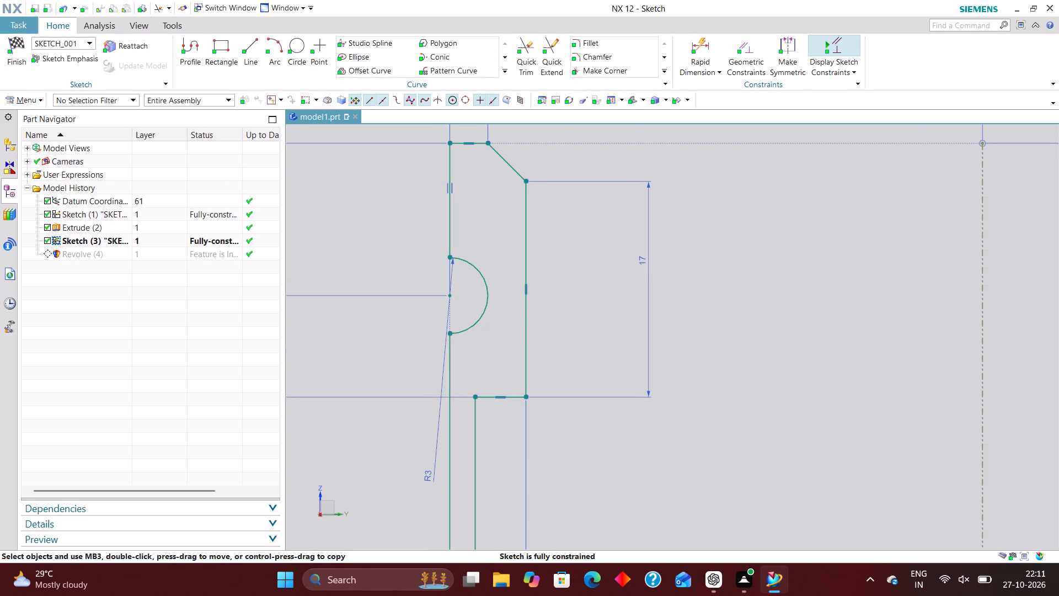
Finish the sketch to update the revolved body with the groove.
scroll(543, 237, down, 4)
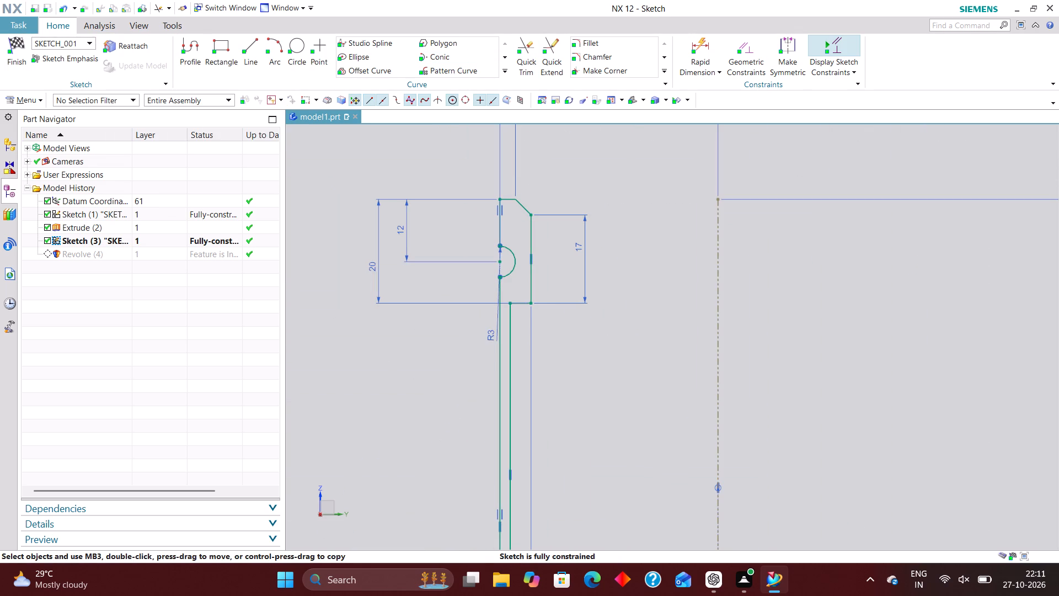
click(15, 42)
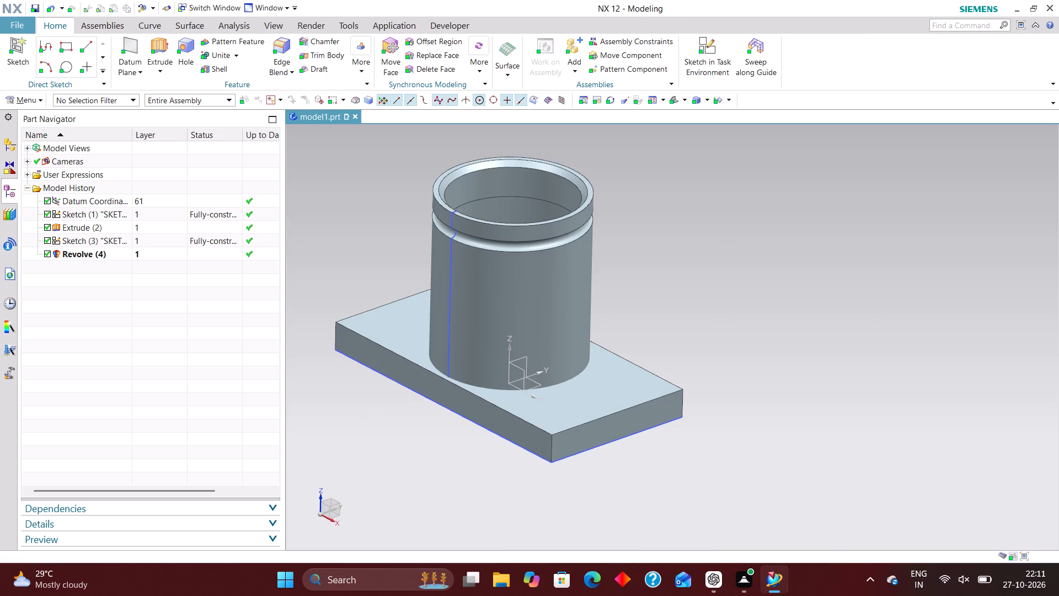
scroll(481, 187, up, 3)
scroll(522, 215, down, 3)
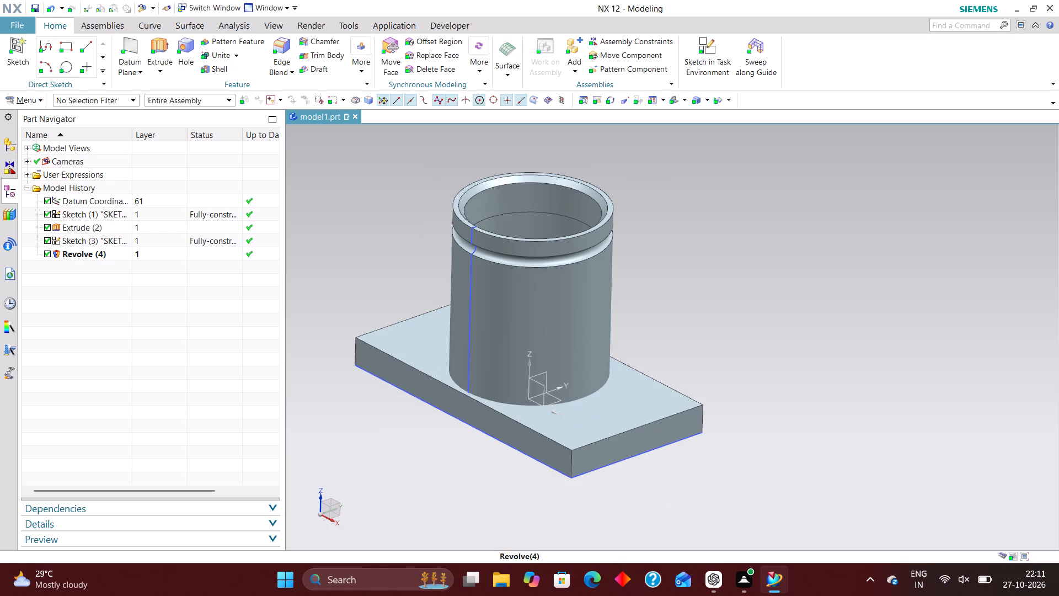
scroll(457, 227, up, 2)
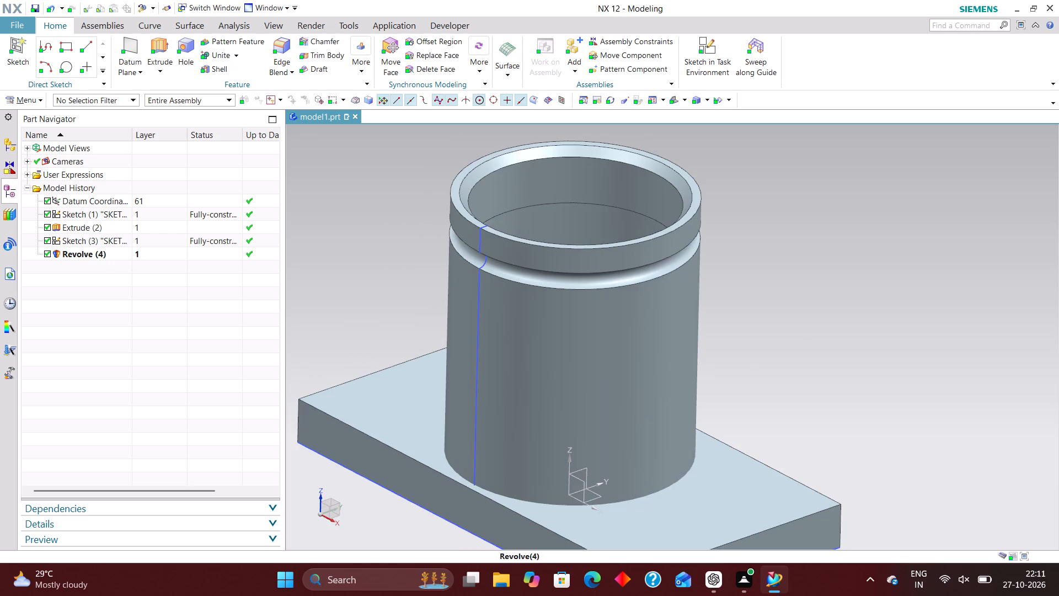
right_drag(478, 296, 478, 344)
scroll(732, 278, down, 4)
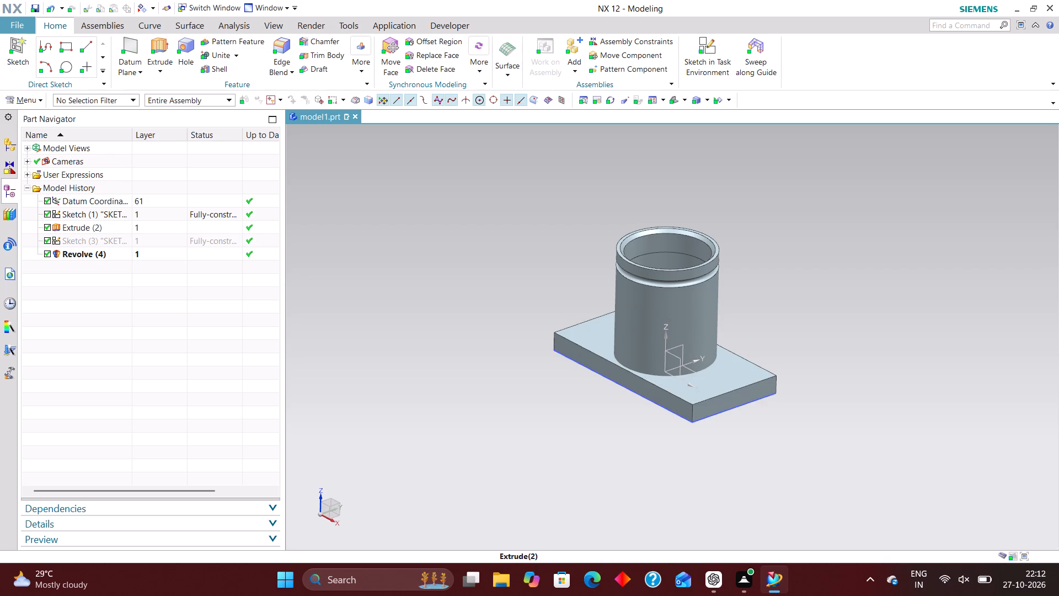
Reopen the revolved body's profile sketch for editing at the top rim above the semicircular notch.
click(154, 238)
right_click(155, 241)
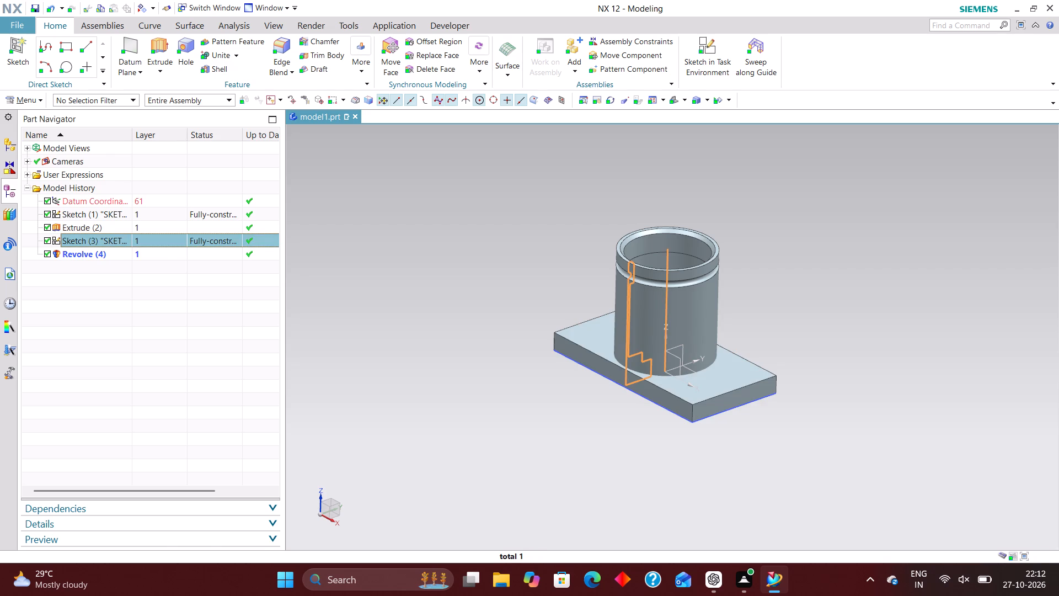
click(223, 281)
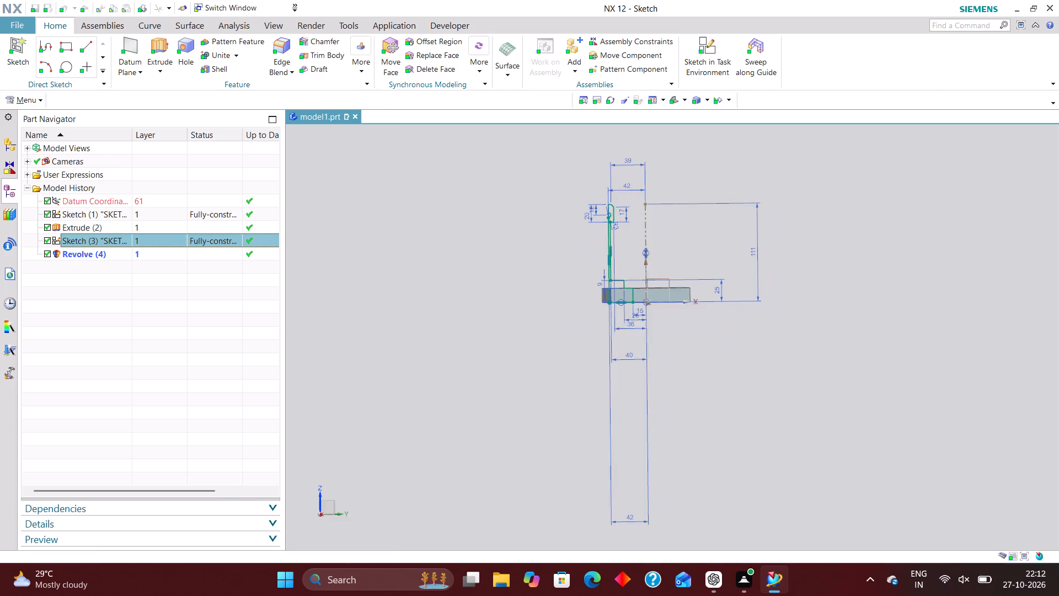
scroll(619, 204, up, 12)
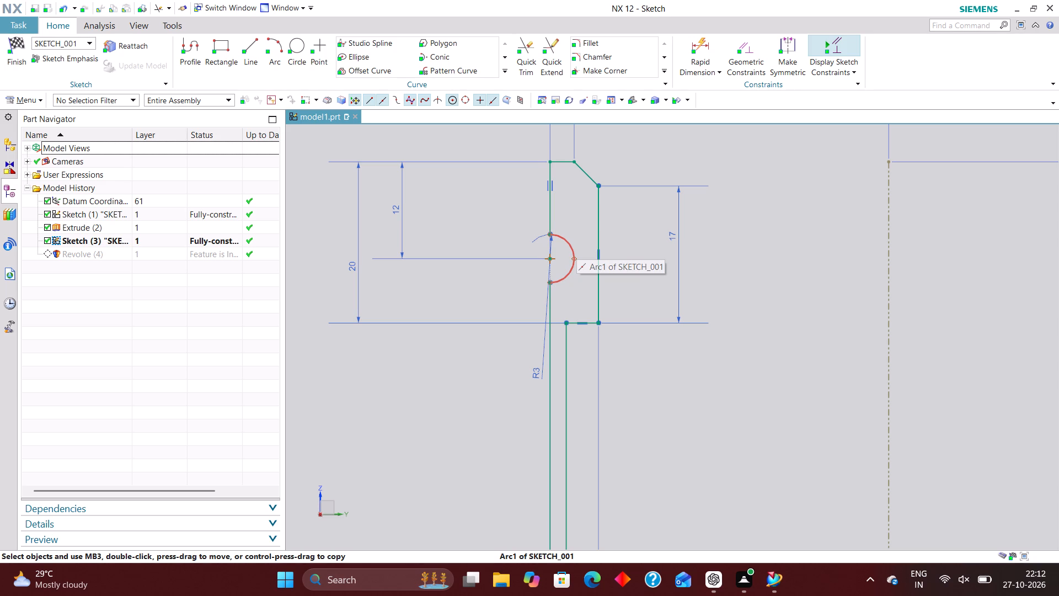
key(6)
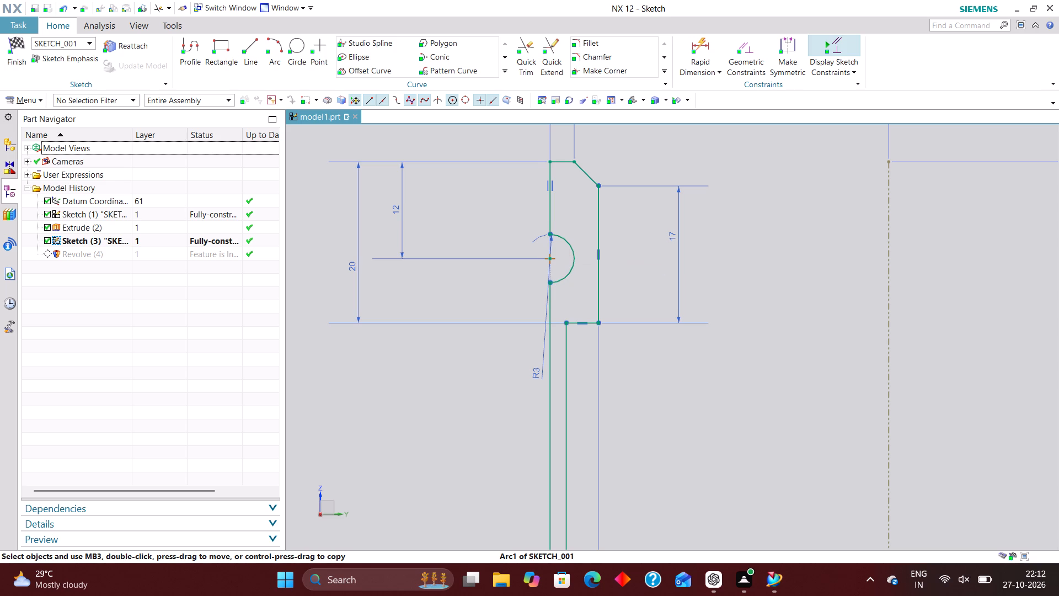
scroll(559, 159, up, 2)
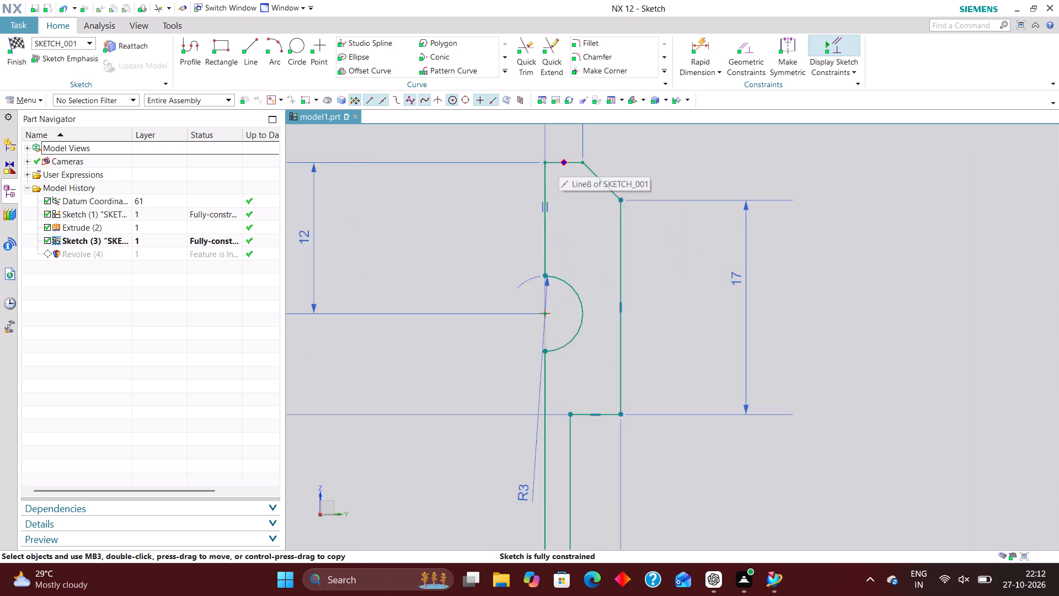
scroll(559, 163, up, 2)
scroll(510, 230, down, 3)
scroll(537, 228, up, 2)
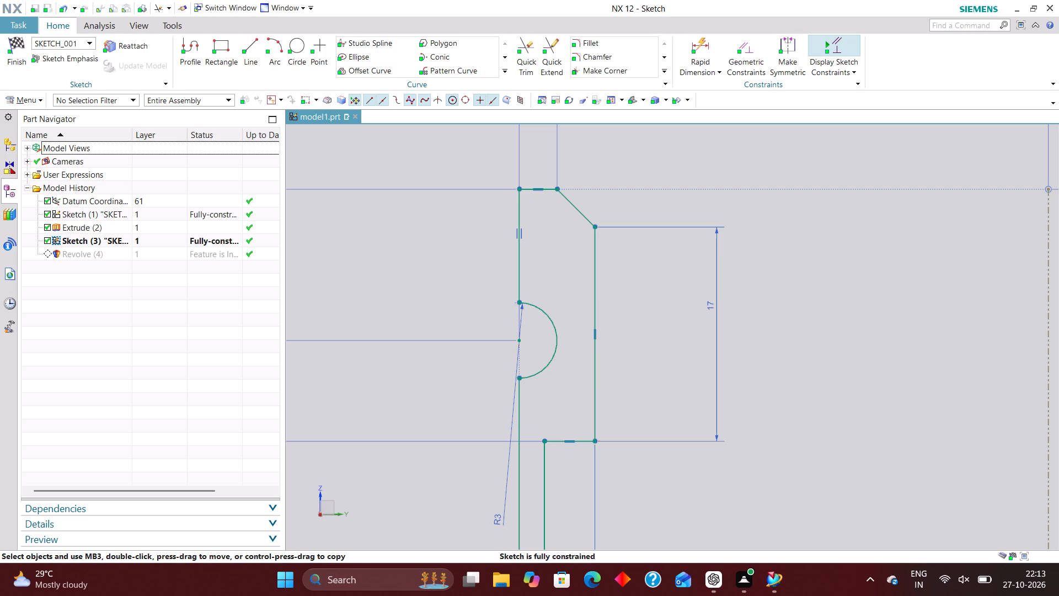
Draw two parallel vertical lines about 7.7 long, crossing the profile's short top edge down into the rim.
click(248, 55)
scroll(537, 216, up, 4)
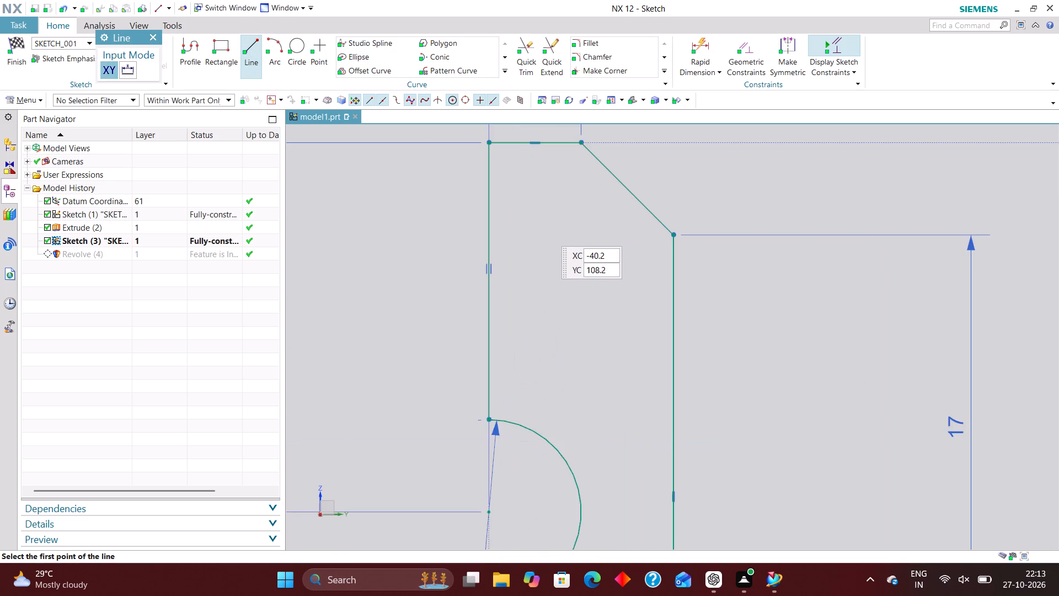
scroll(531, 284, down, 4)
scroll(525, 190, up, 2)
click(521, 194)
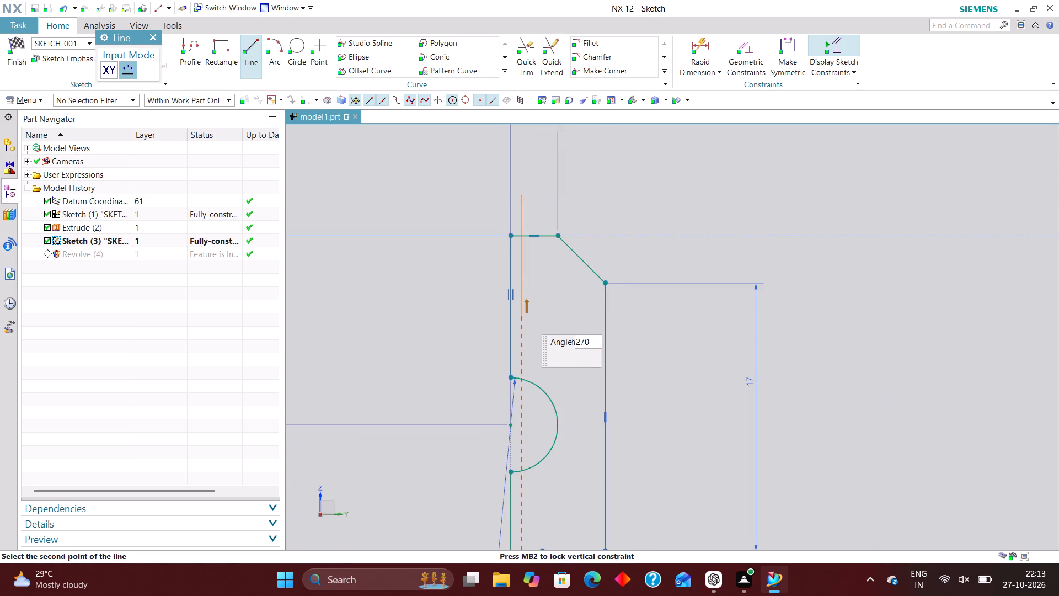
click(522, 317)
click(549, 195)
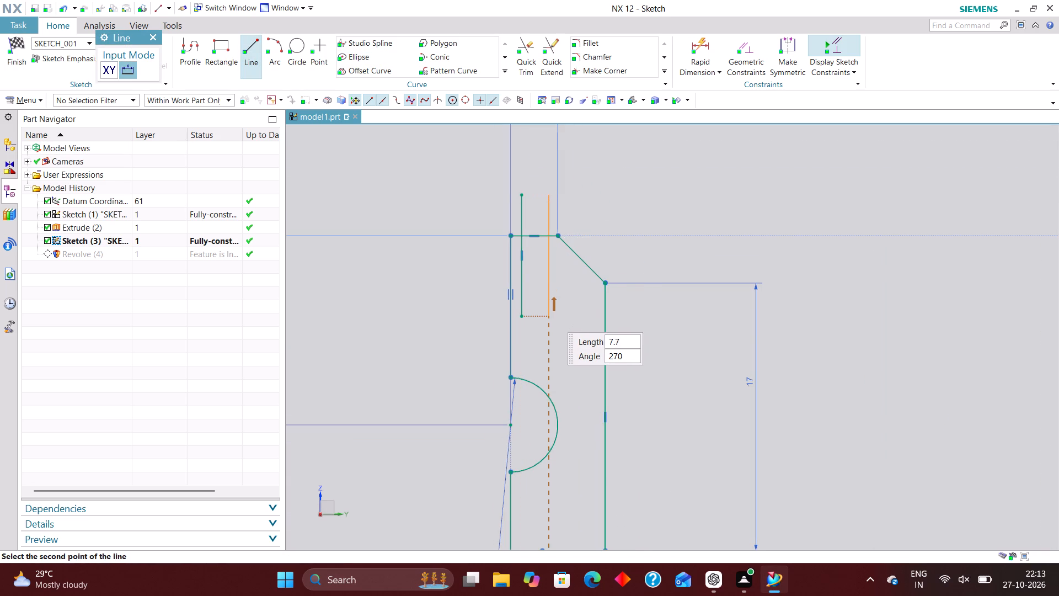
click(549, 314)
Join the two lines' lower ends with a horizontal line and draw two slanted lines below it meeting in a V-shaped drill tip.
scroll(524, 317, up, 4)
click(518, 318)
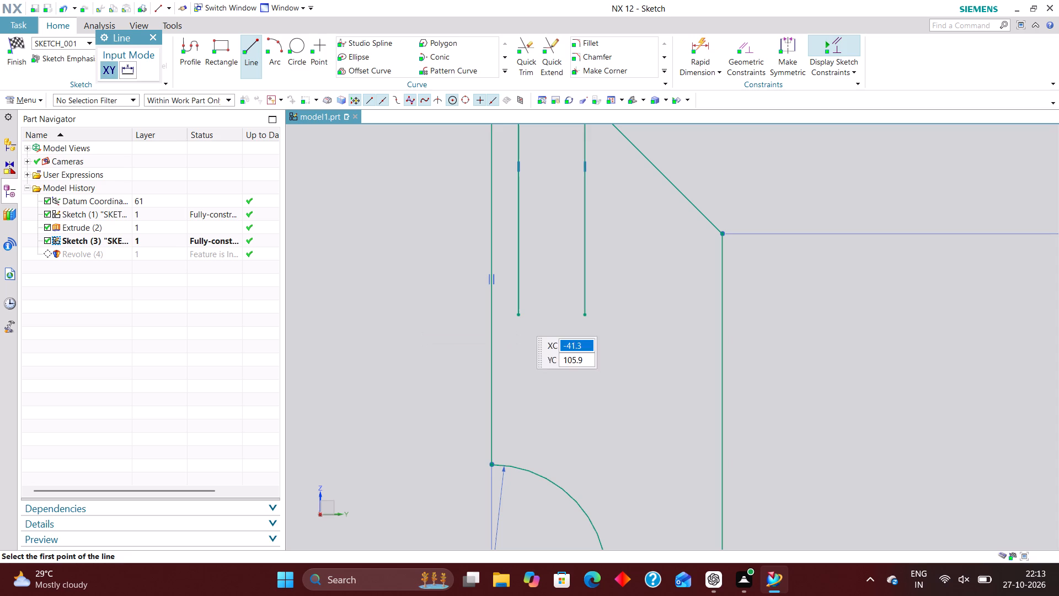
click(582, 315)
click(520, 318)
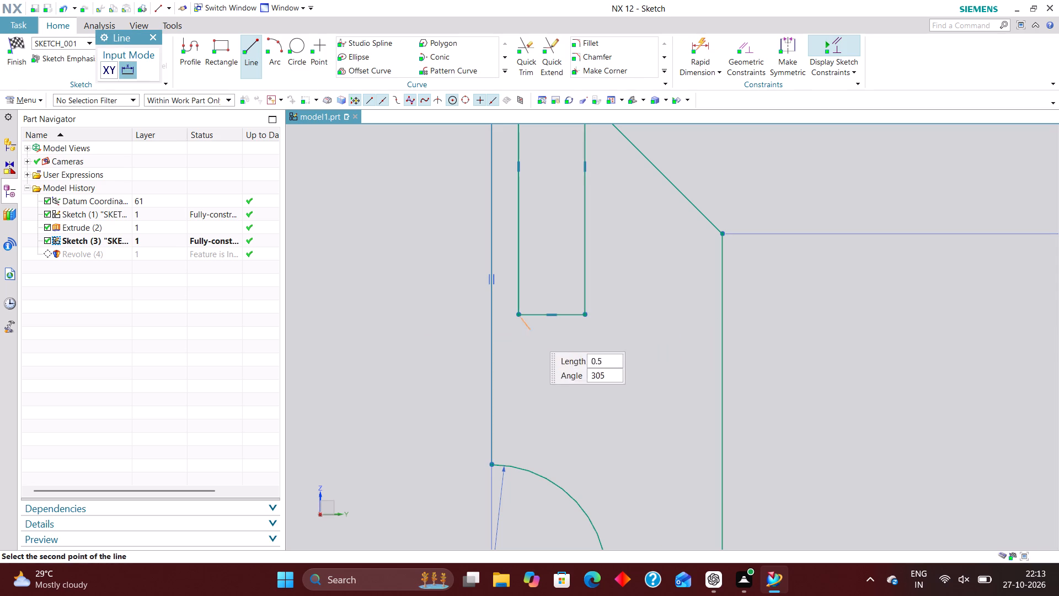
click(552, 360)
click(589, 317)
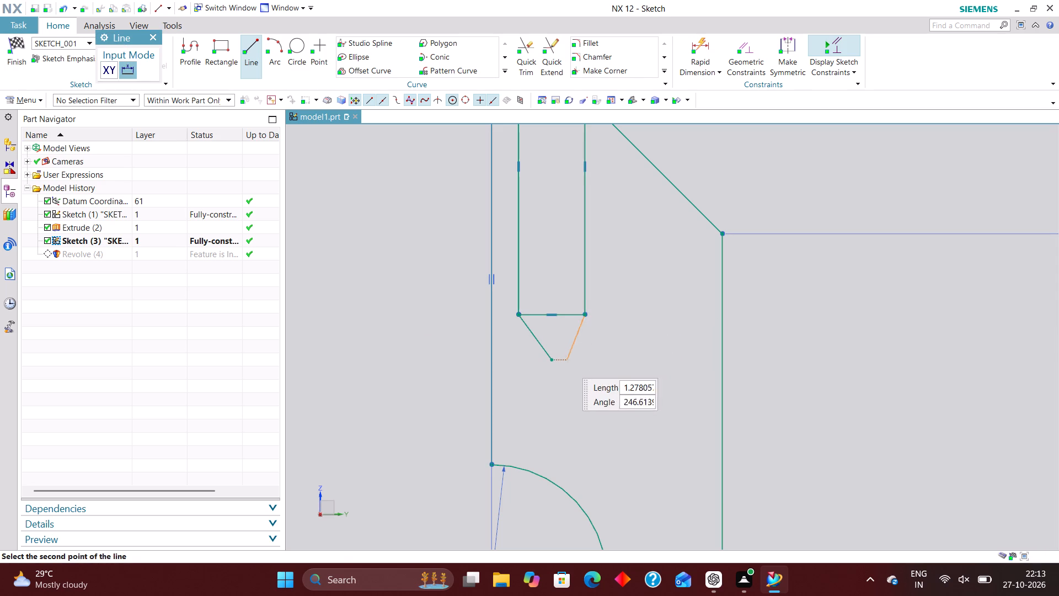
click(557, 363)
click(149, 35)
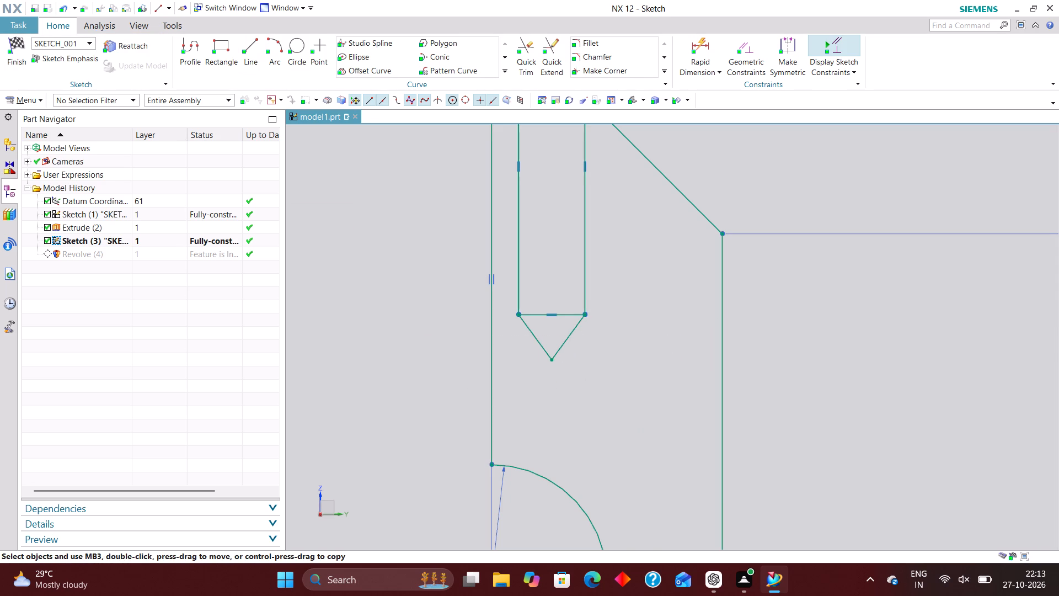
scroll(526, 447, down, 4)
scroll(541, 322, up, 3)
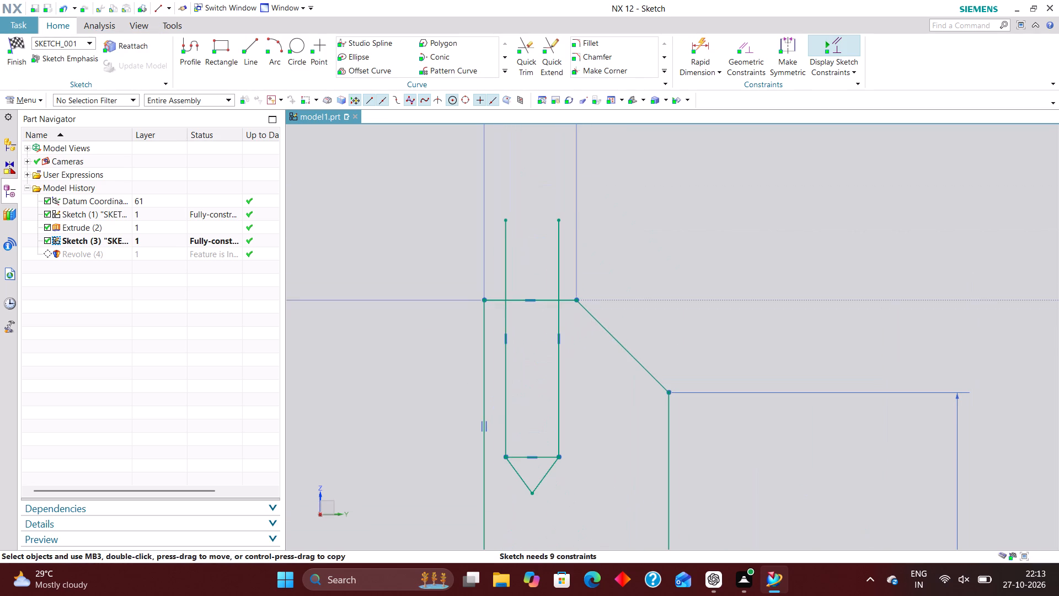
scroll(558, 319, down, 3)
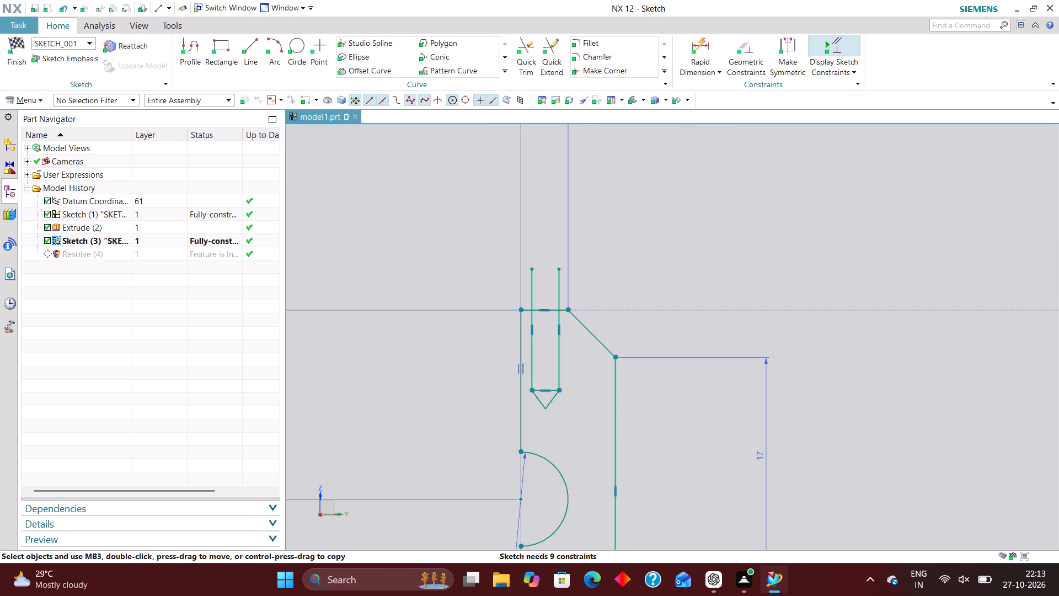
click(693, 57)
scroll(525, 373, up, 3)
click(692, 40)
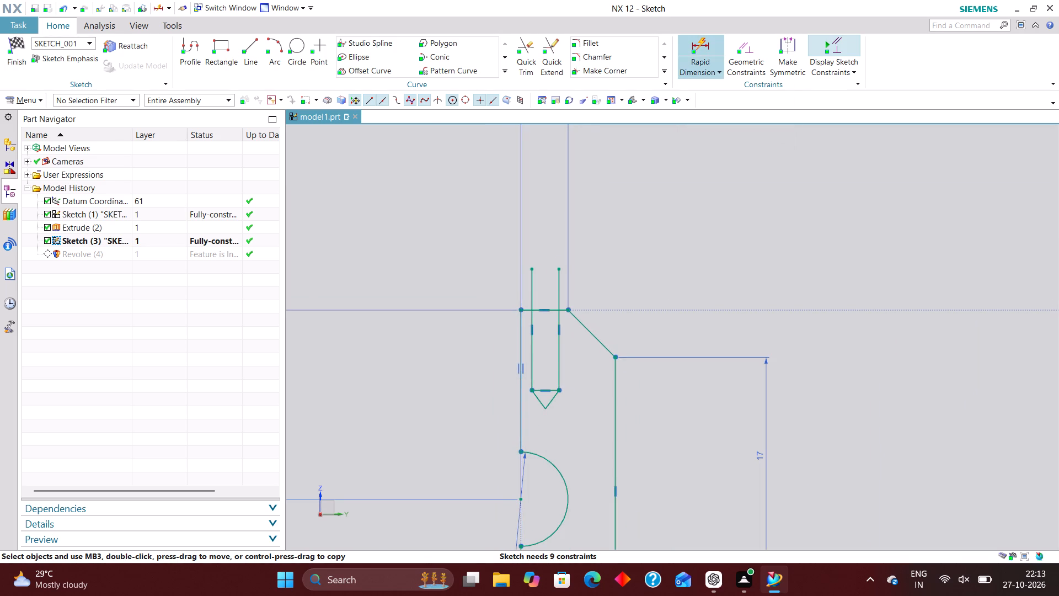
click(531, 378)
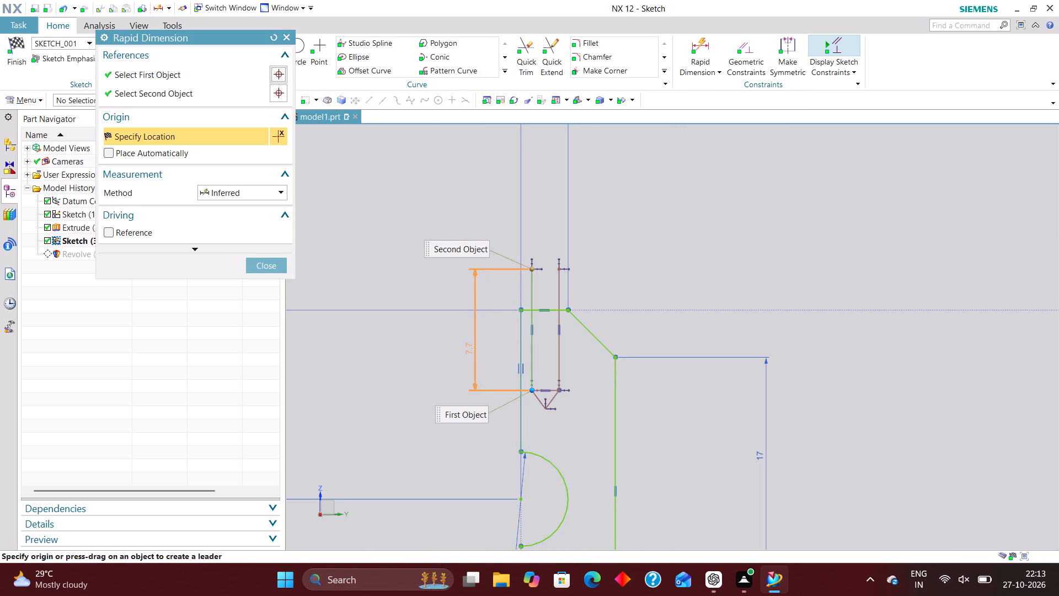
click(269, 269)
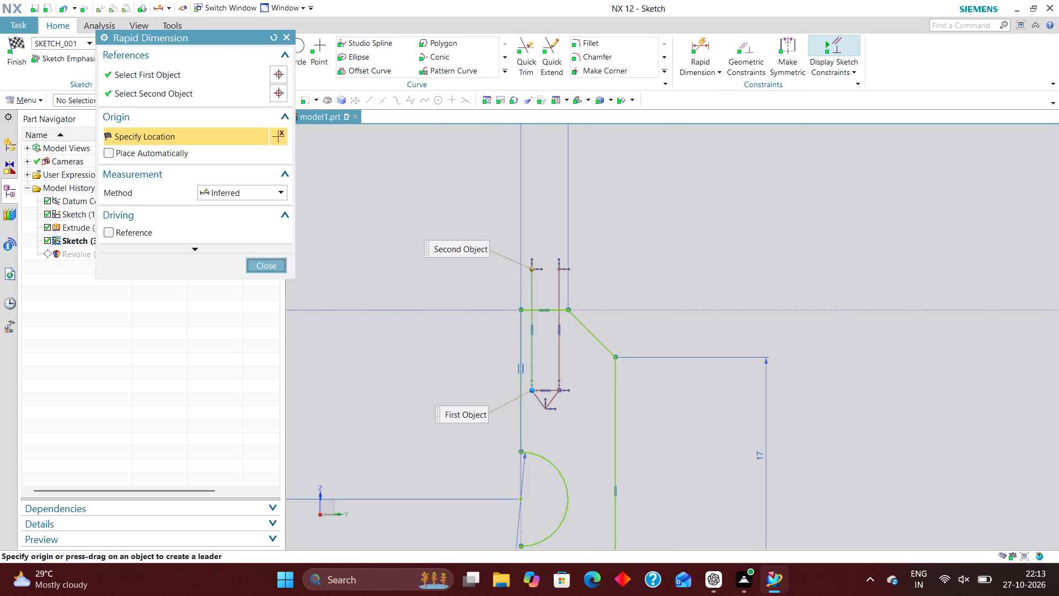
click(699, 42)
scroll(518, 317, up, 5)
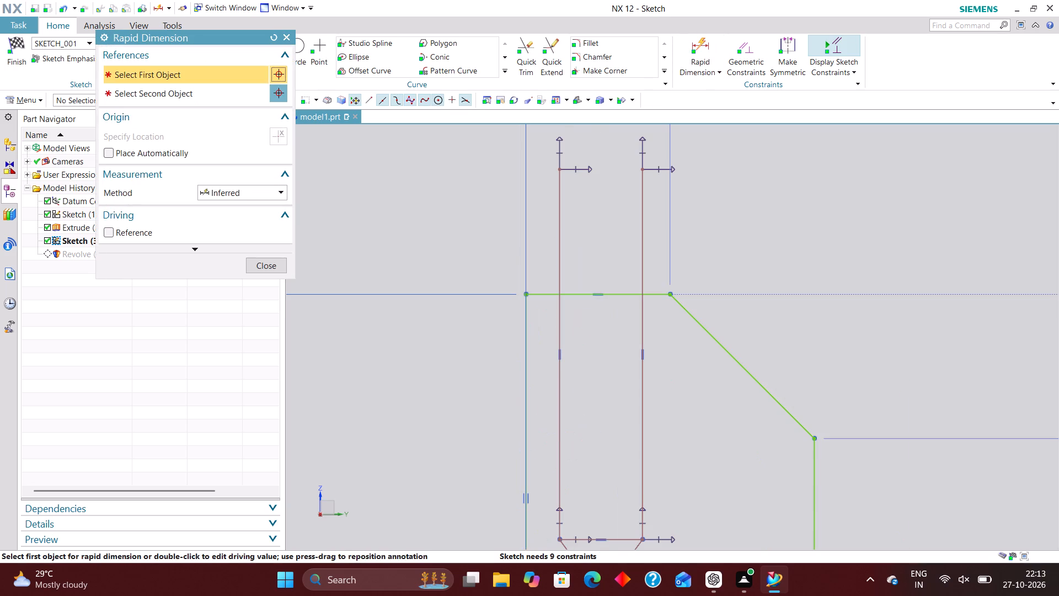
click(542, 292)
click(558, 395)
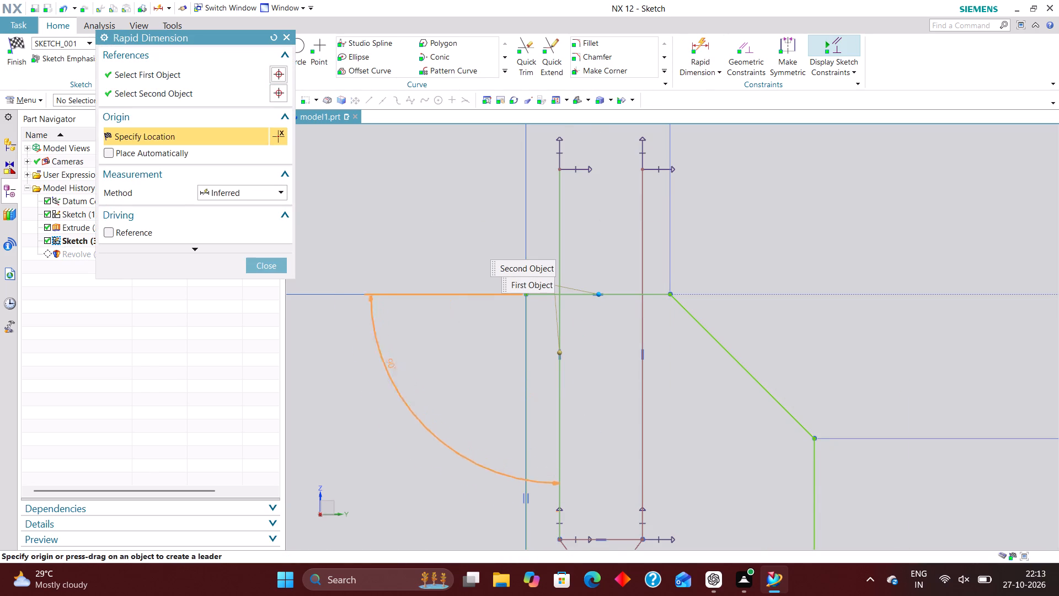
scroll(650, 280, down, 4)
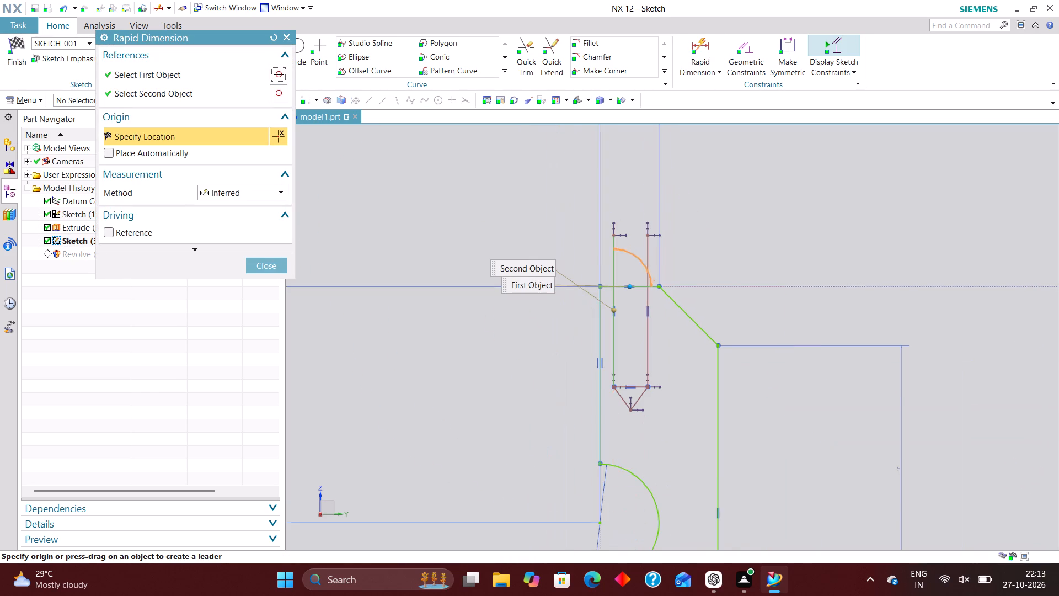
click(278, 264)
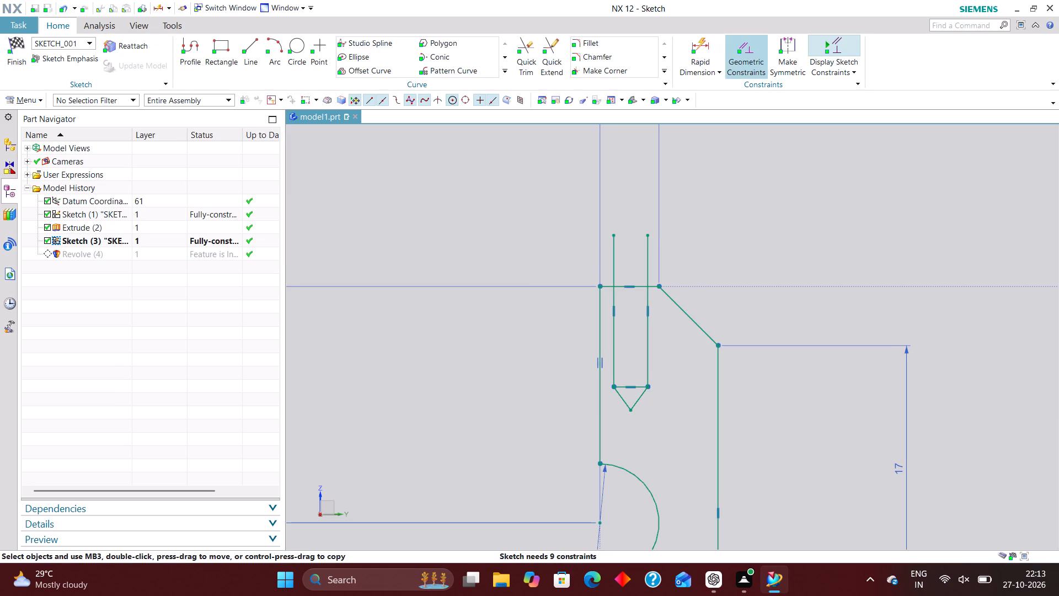
Dimension the hole outline's depth from the rim's top corner to its horizontal bottom line as 9.
click(698, 44)
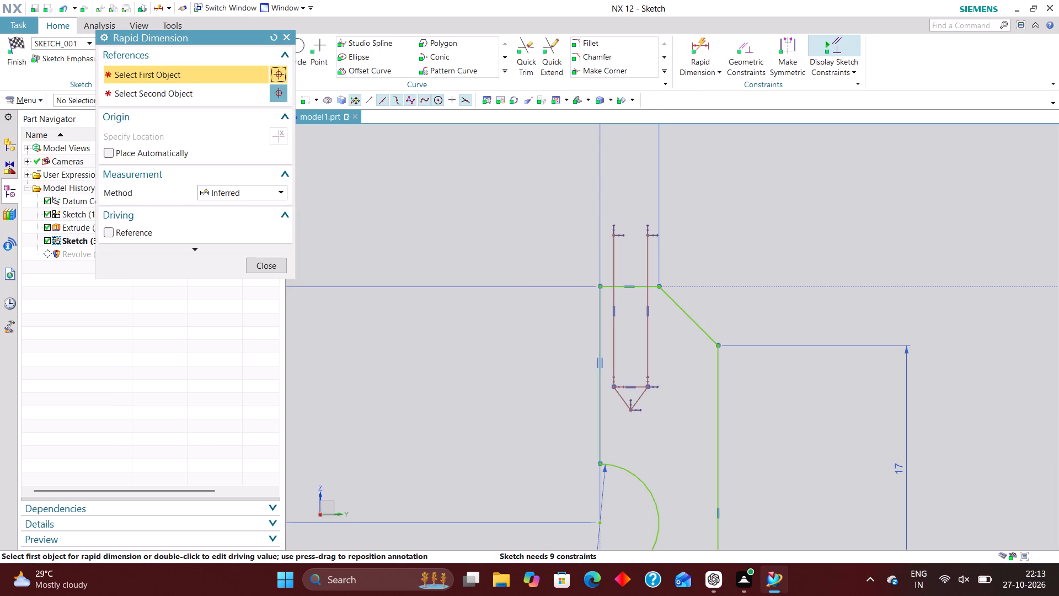
click(596, 288)
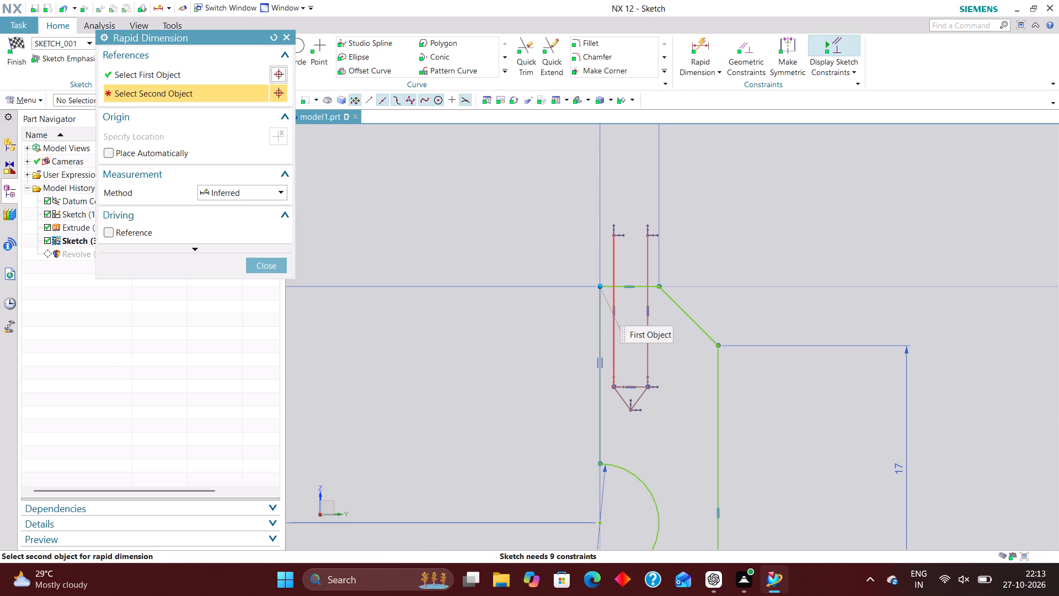
click(614, 385)
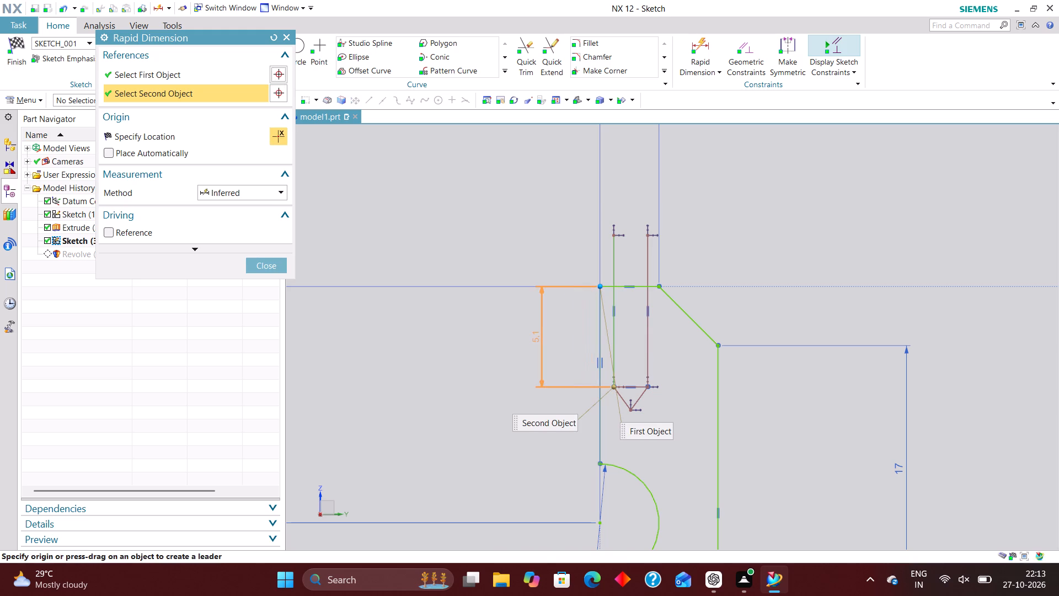
click(532, 338)
key(9)
key(Return)
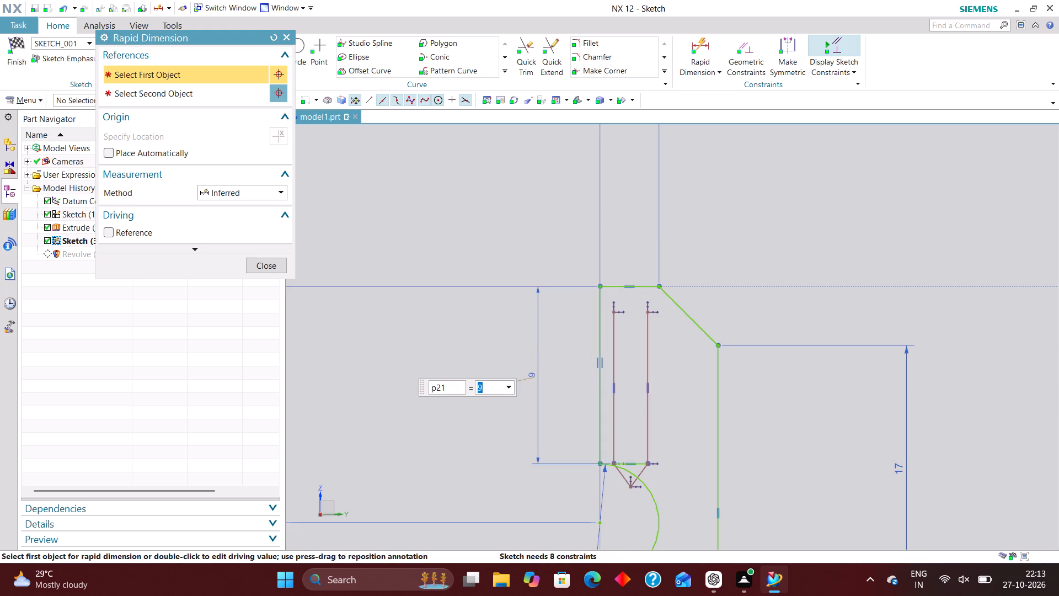
click(269, 266)
Stretch the upper ends of both vertical hole lines back above the profile's short top edge.
scroll(633, 334, up, 1)
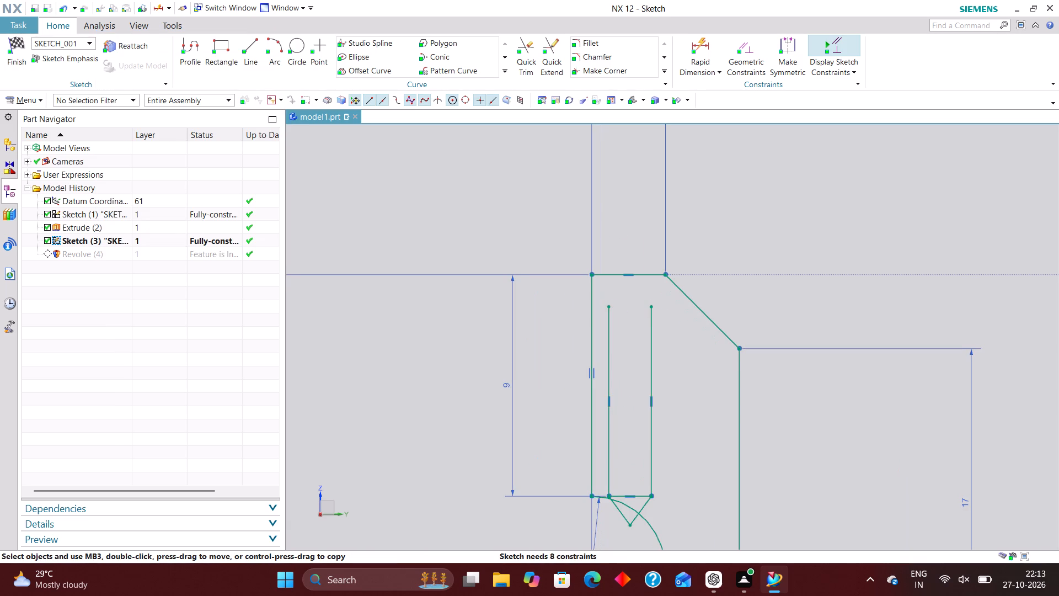
drag(608, 310, 607, 227)
drag(654, 310, 649, 268)
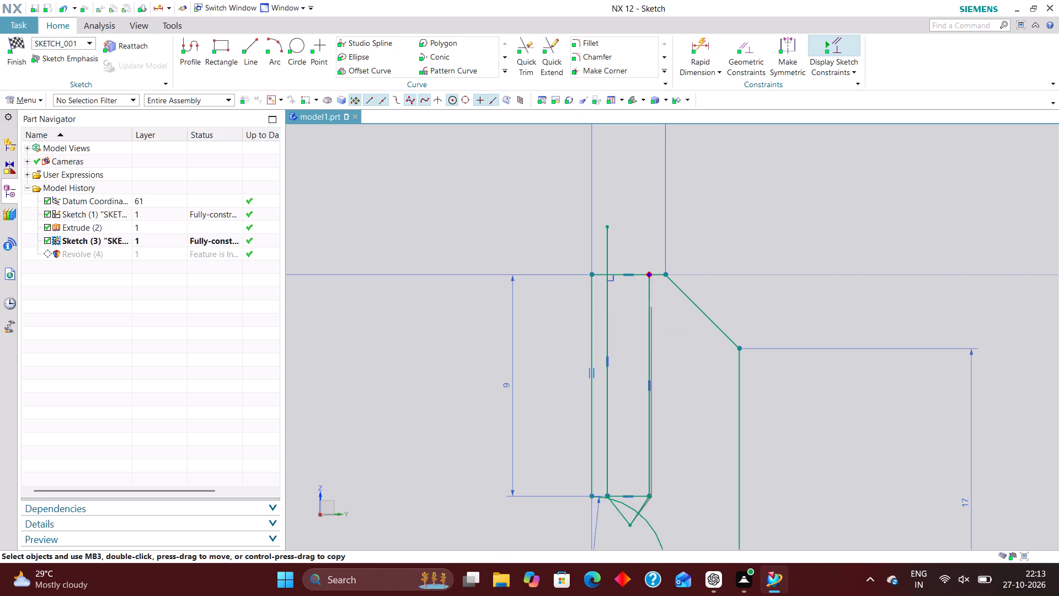
drag(649, 268, 648, 234)
Dimension the spacing between the hole outline's two vertical lines as 3.
scroll(640, 312, down, 2)
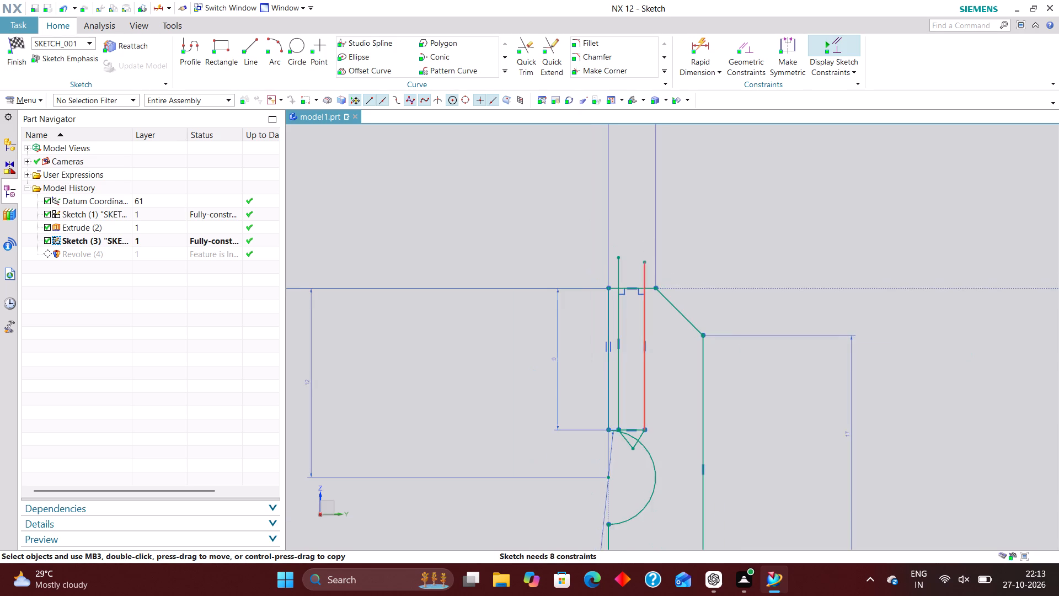
scroll(650, 323, up, 2)
scroll(594, 358, down, 3)
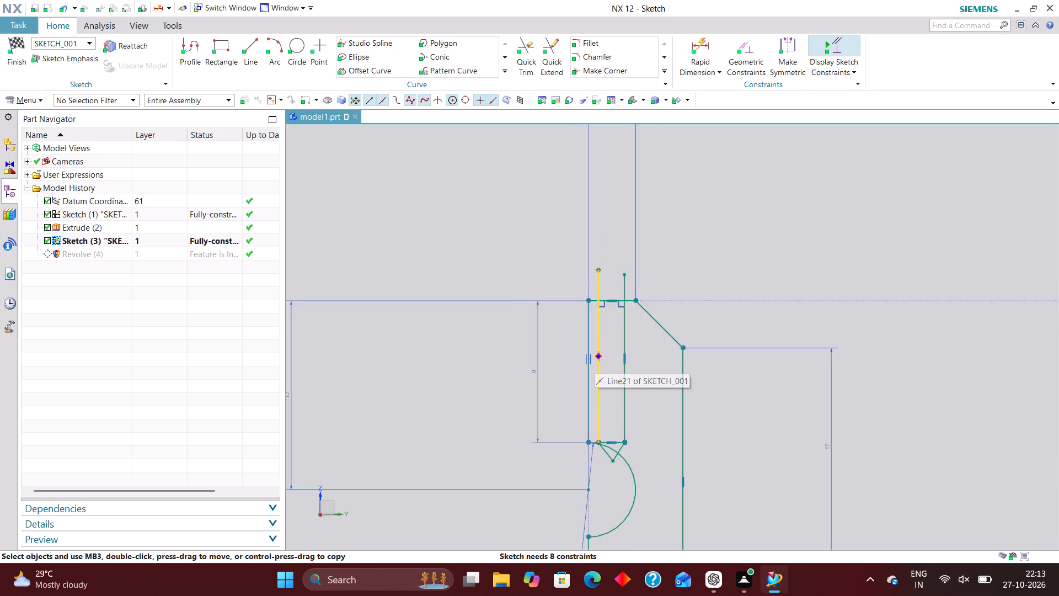
click(703, 48)
click(599, 296)
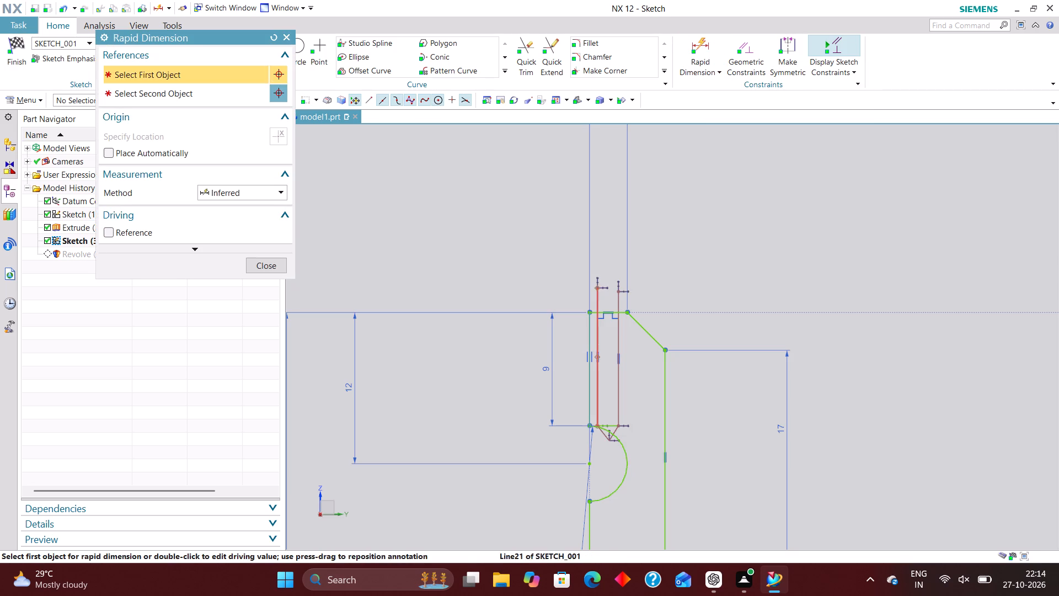
click(621, 297)
click(674, 204)
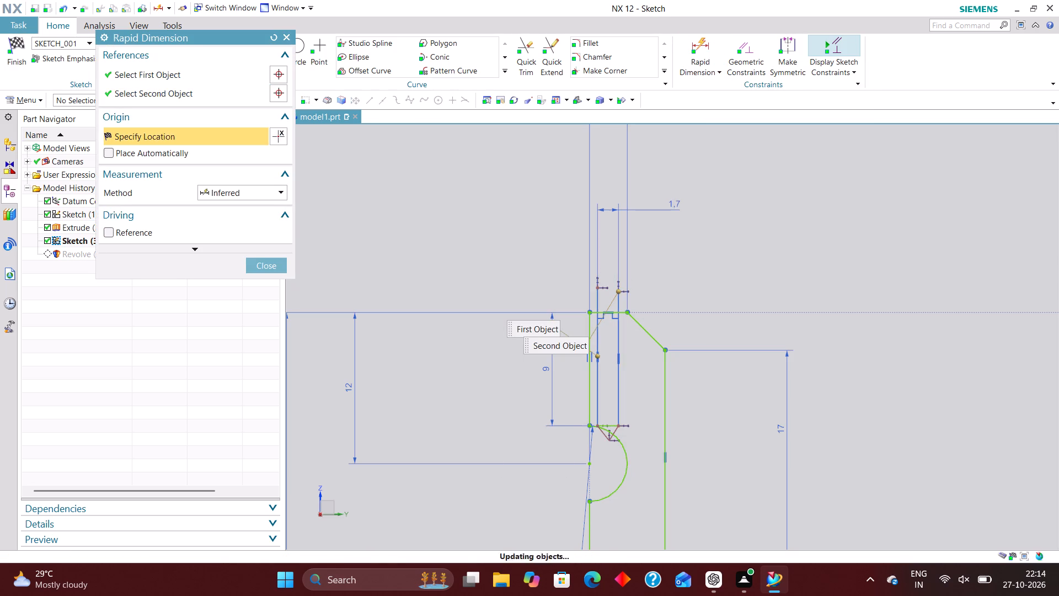
key(3)
key(Return)
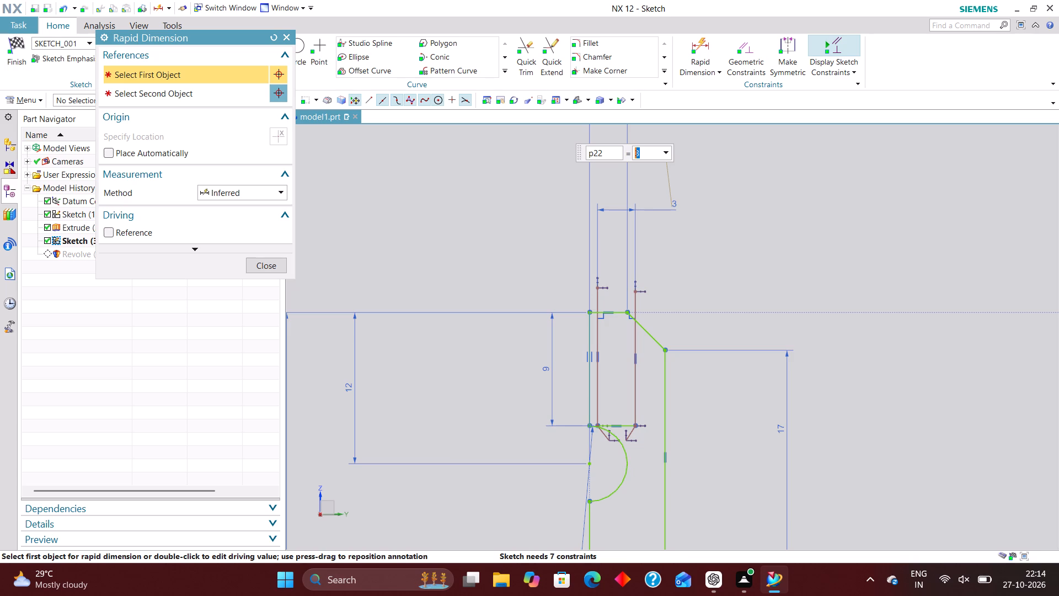
click(273, 267)
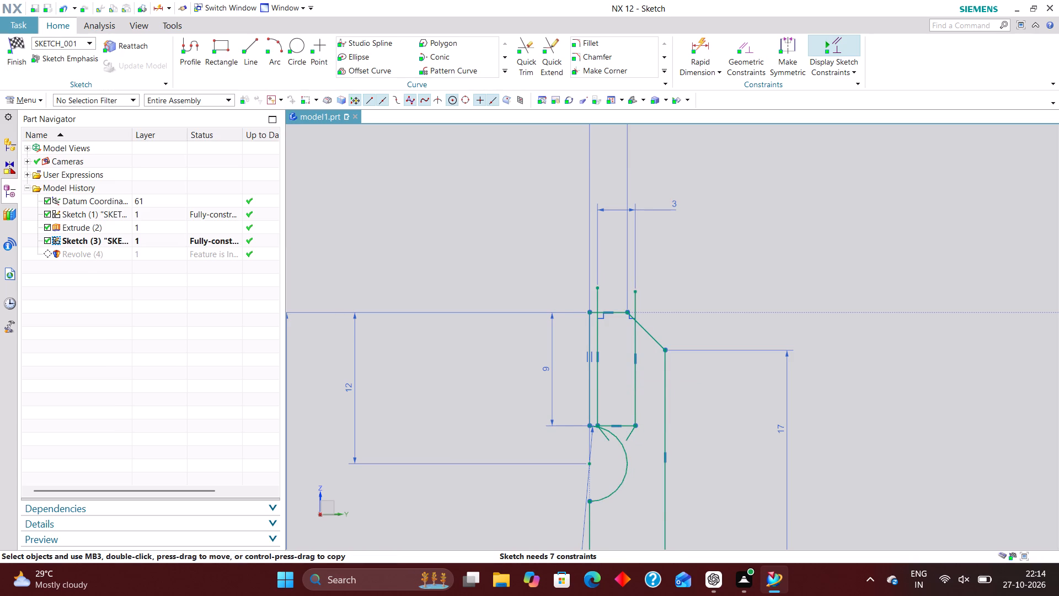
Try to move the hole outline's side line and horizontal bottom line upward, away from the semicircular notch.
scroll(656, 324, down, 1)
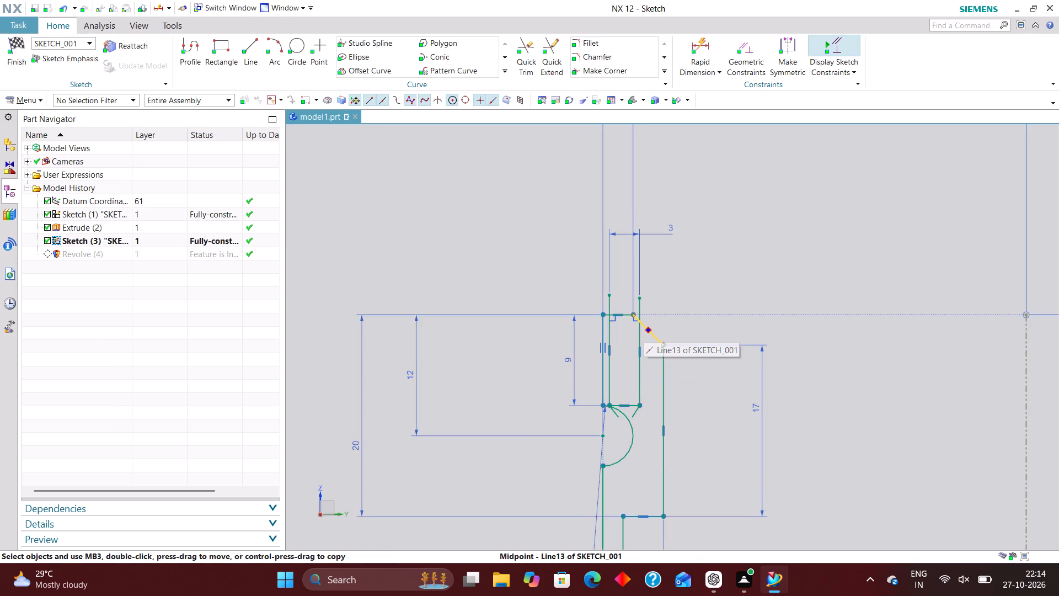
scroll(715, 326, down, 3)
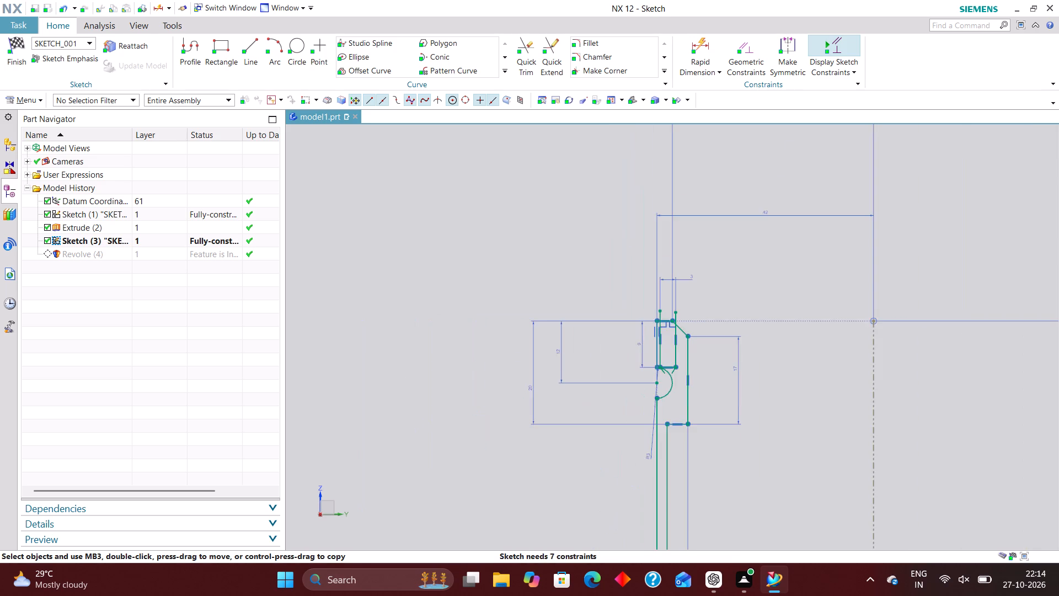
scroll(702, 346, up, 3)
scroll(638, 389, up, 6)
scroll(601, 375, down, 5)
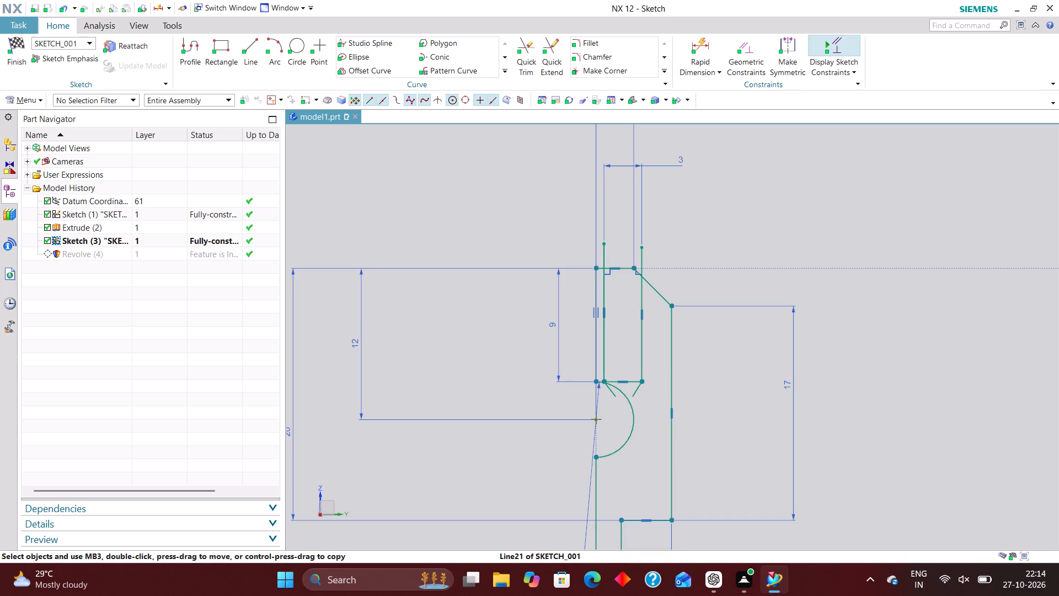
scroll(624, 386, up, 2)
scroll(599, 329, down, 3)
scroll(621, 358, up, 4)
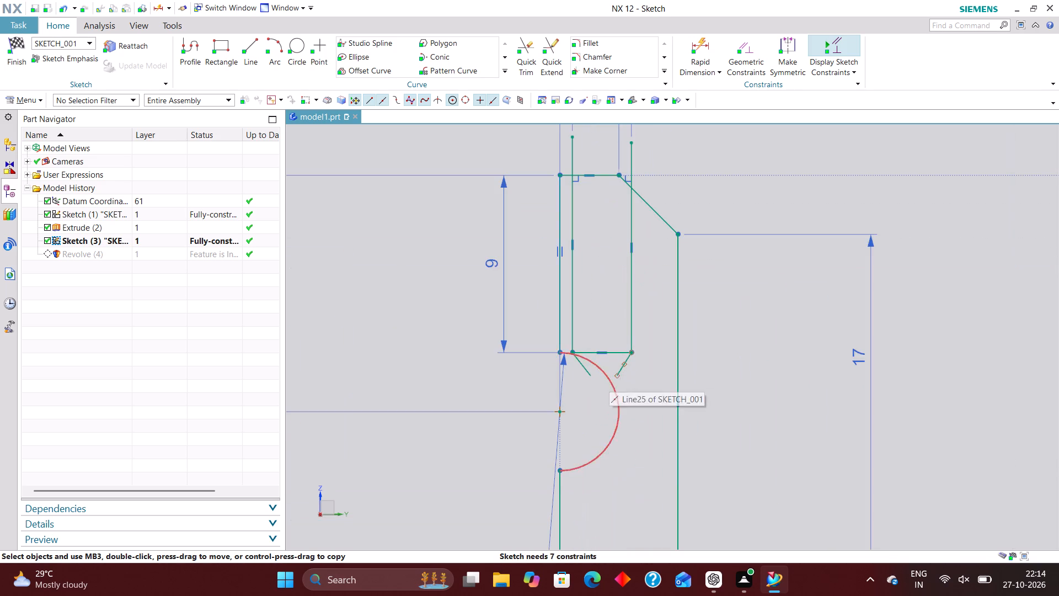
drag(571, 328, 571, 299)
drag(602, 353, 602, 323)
Delete the two separated slanted drill-tip lines below the hole outline's horizontal bottom line.
scroll(593, 374, up, 5)
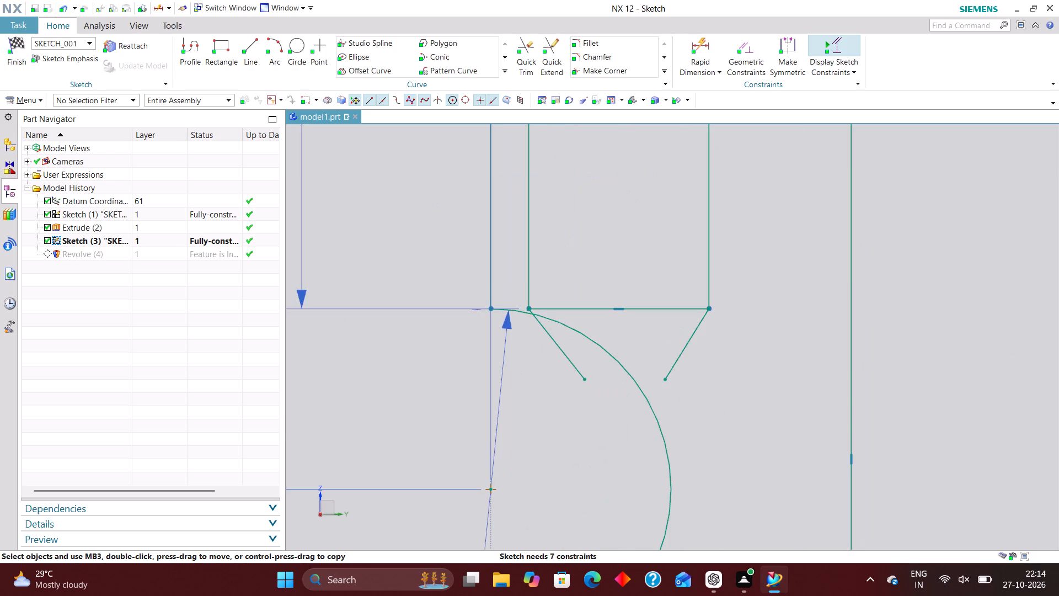
scroll(589, 379, up, 4)
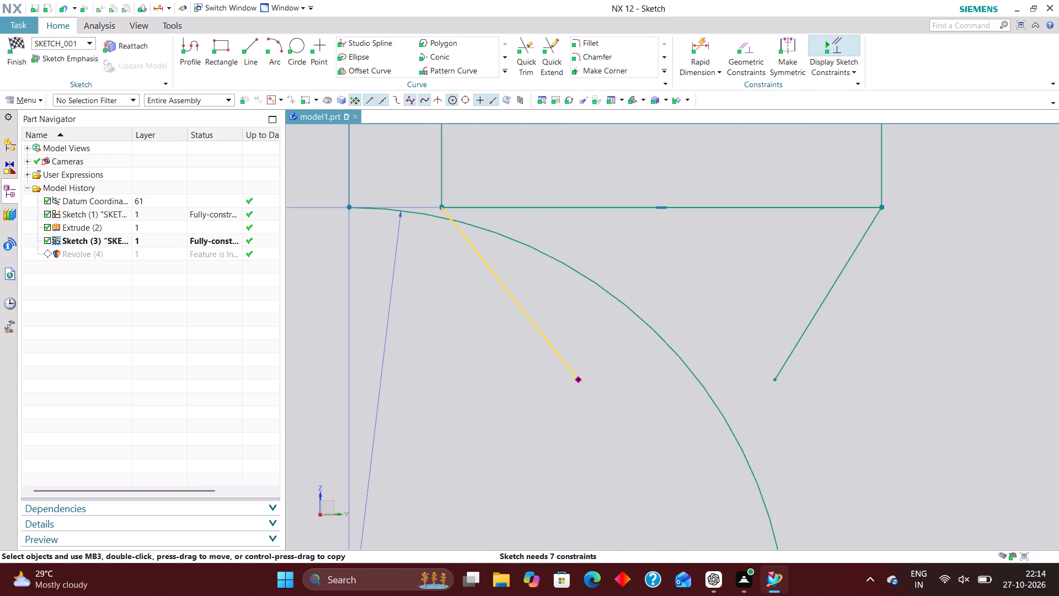
drag(577, 382, 554, 373)
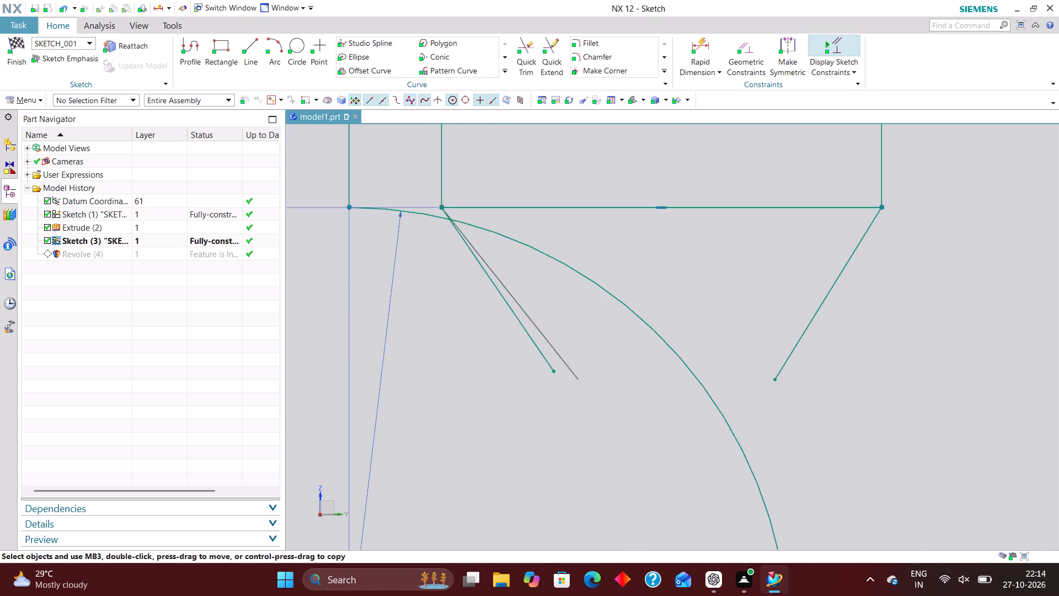
drag(554, 373, 554, 378)
right_drag(549, 372, 455, 374)
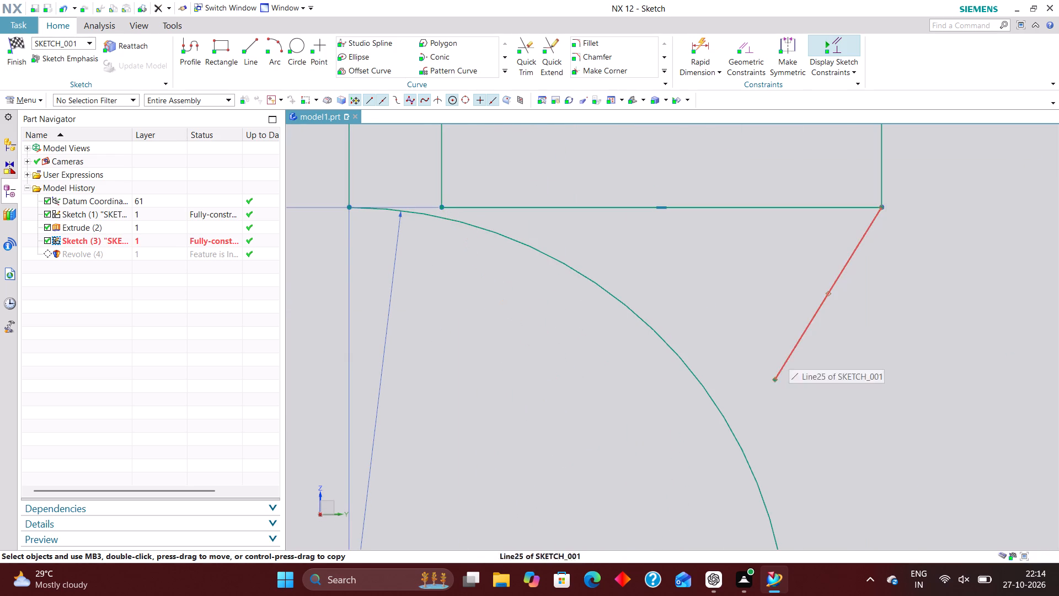
right_drag(789, 355, 684, 357)
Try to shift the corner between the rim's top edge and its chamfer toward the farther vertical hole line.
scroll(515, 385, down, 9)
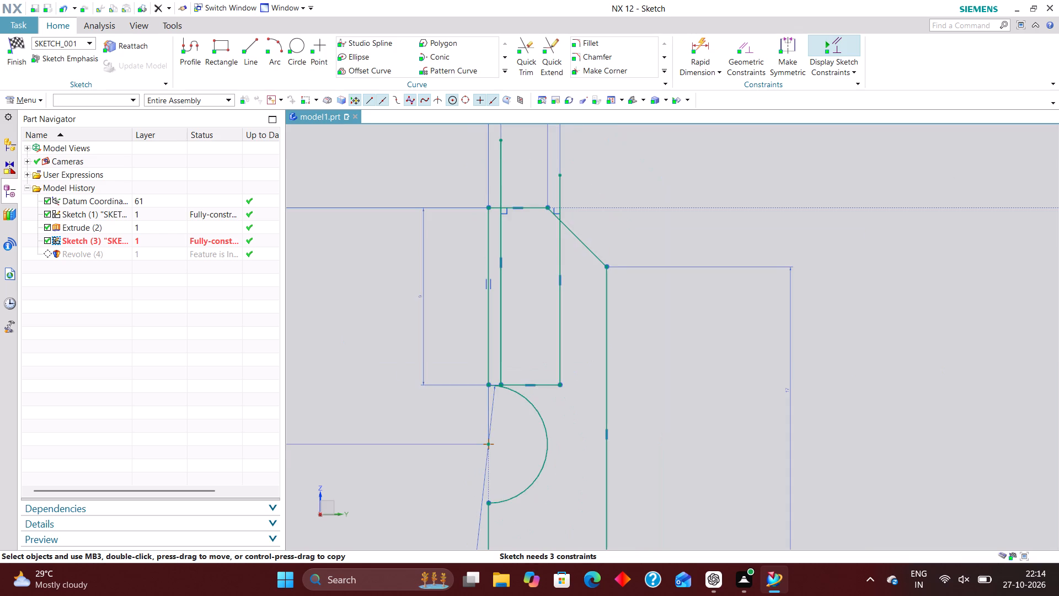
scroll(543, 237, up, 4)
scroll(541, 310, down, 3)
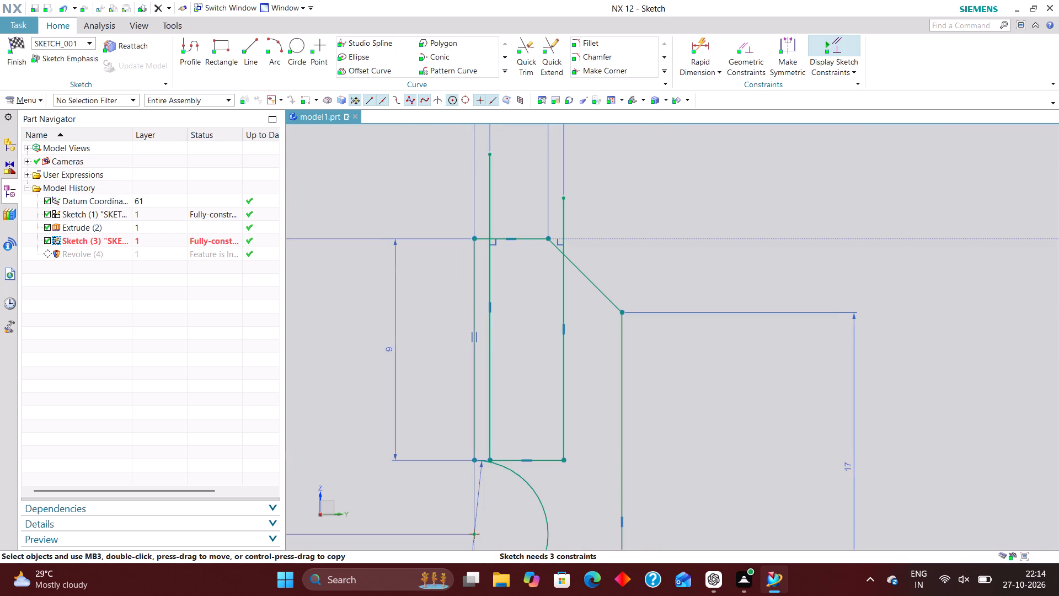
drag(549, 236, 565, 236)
Reposition the 39 dimension lower, closer above the 42 dimension.
scroll(596, 342, down, 4)
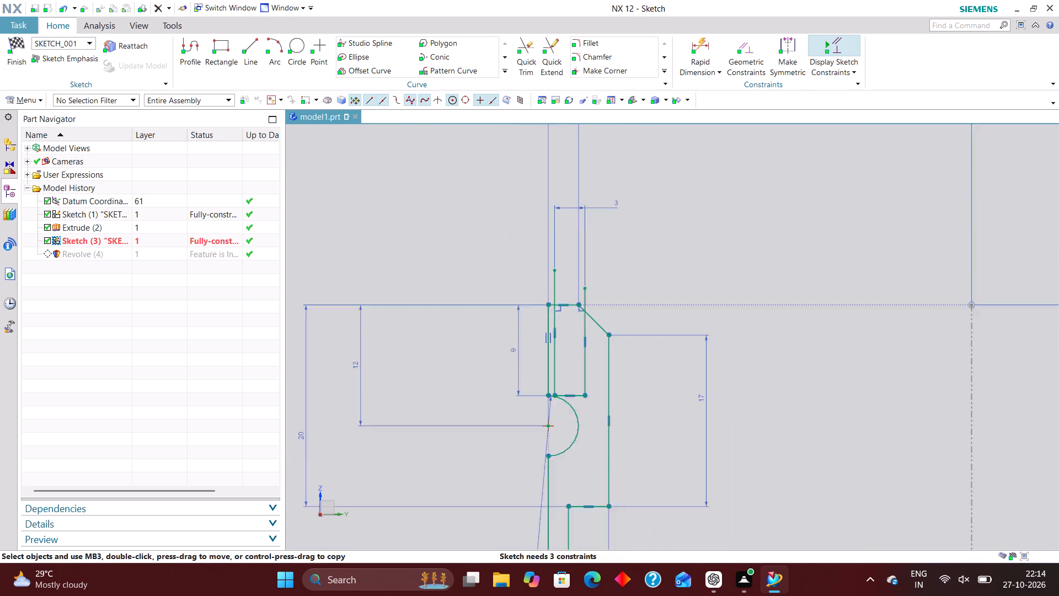
scroll(607, 344, down, 2)
scroll(607, 202, up, 3)
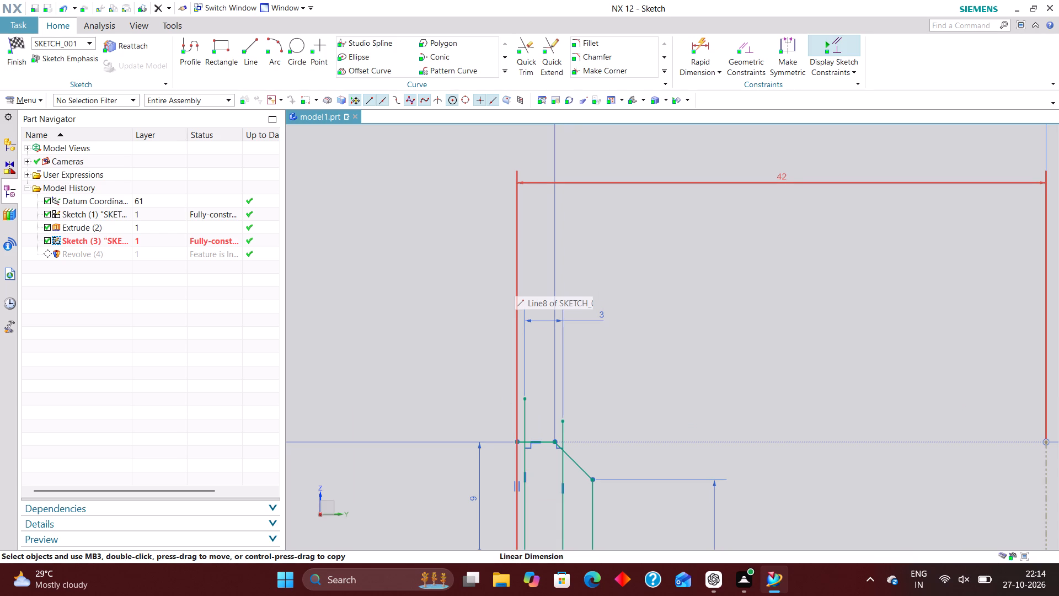
scroll(485, 283, down, 2)
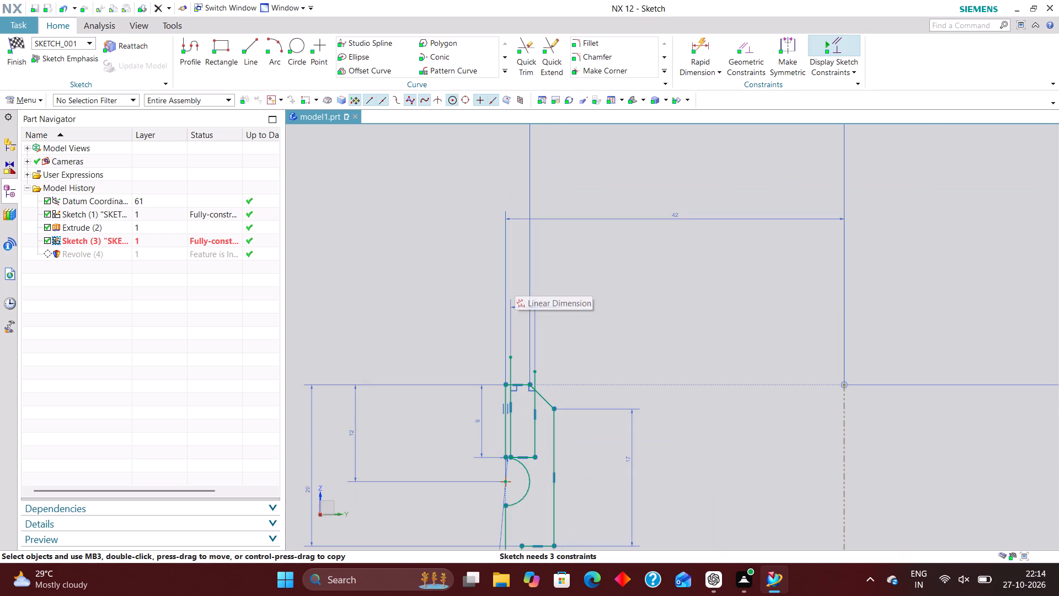
scroll(430, 310, down, 2)
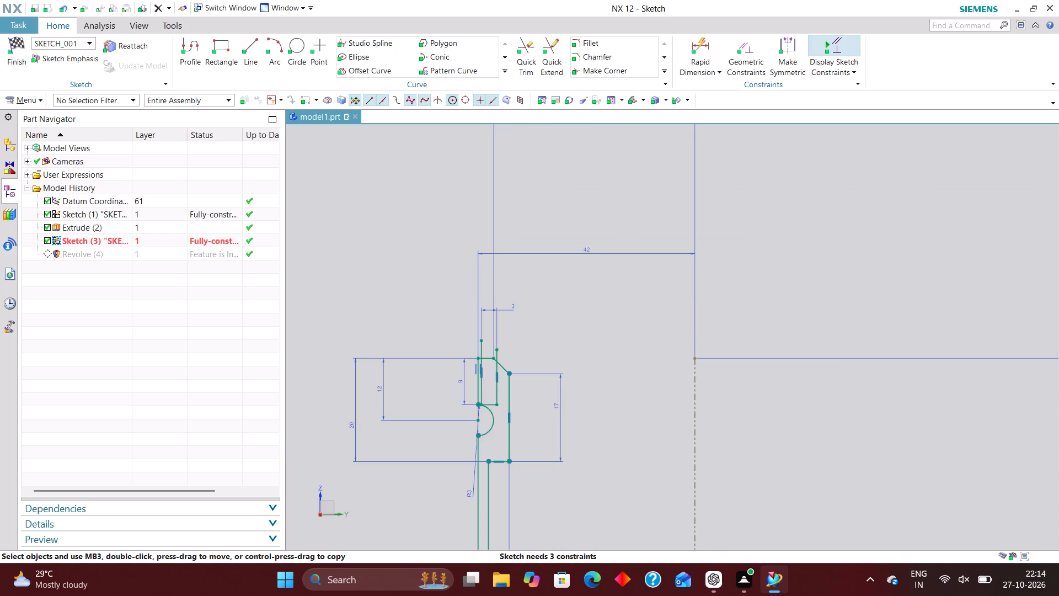
scroll(498, 397, up, 3)
scroll(495, 397, down, 3)
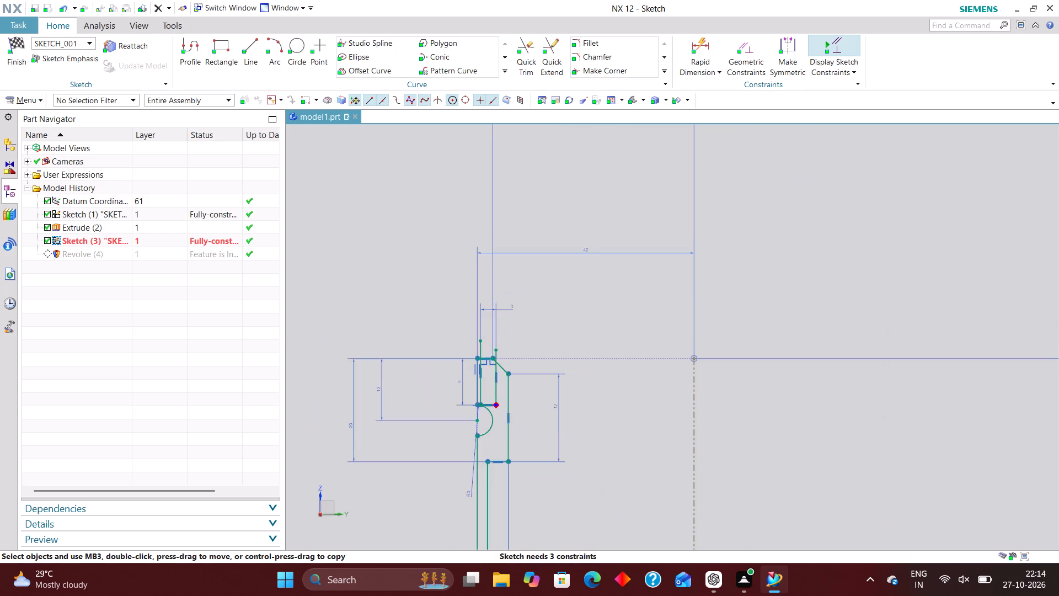
scroll(557, 275, up, 2)
scroll(482, 397, down, 2)
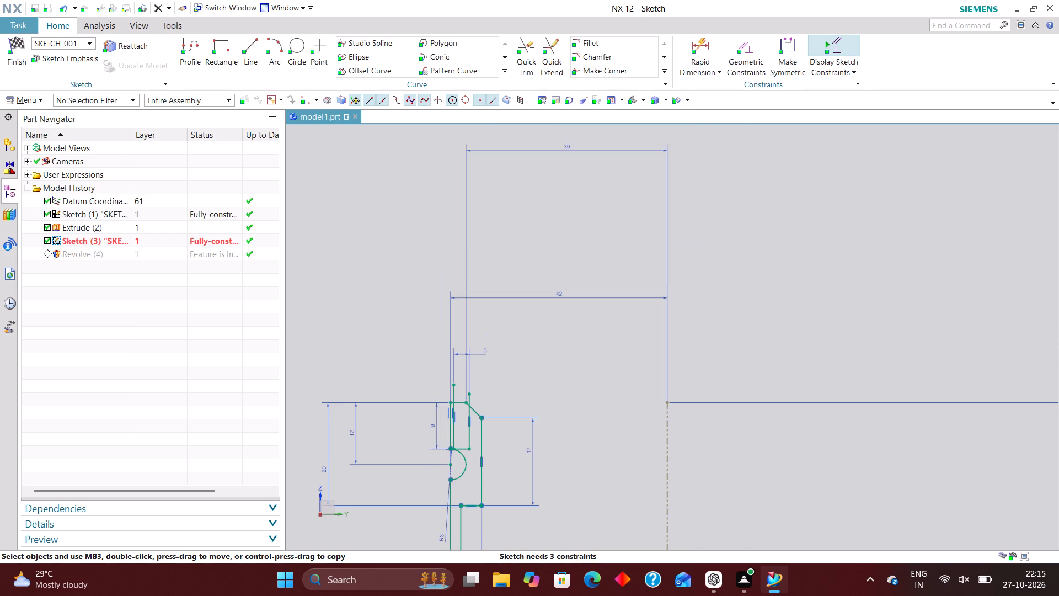
drag(575, 146, 587, 225)
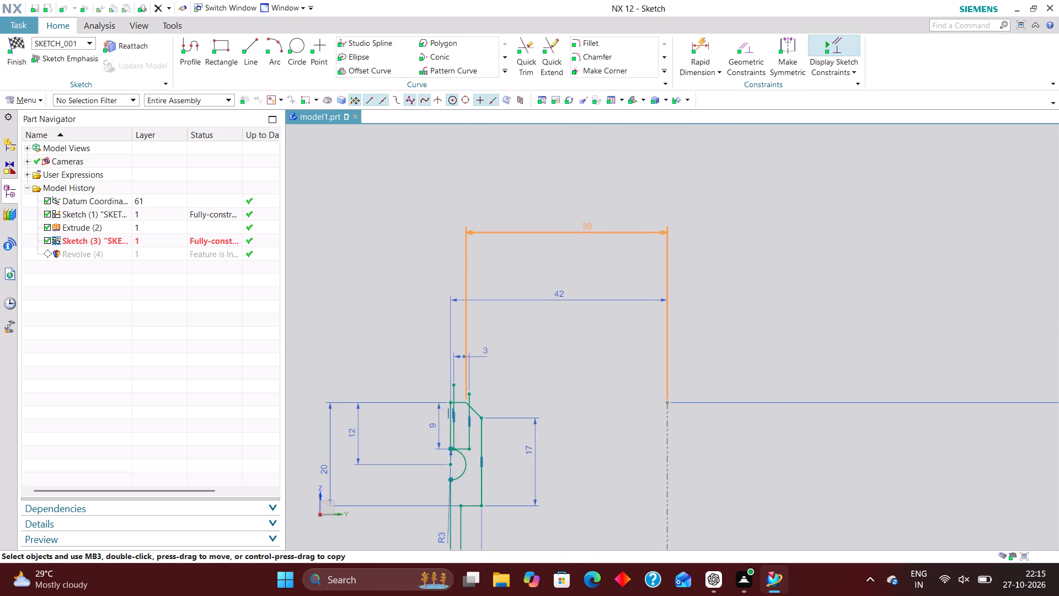
drag(587, 225, 587, 216)
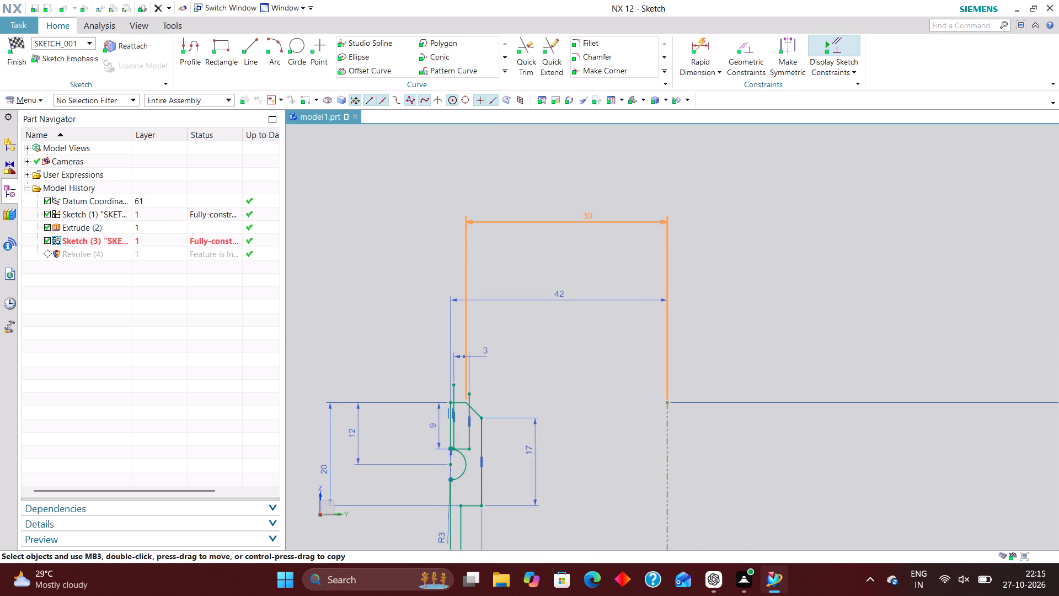
drag(587, 216, 587, 211)
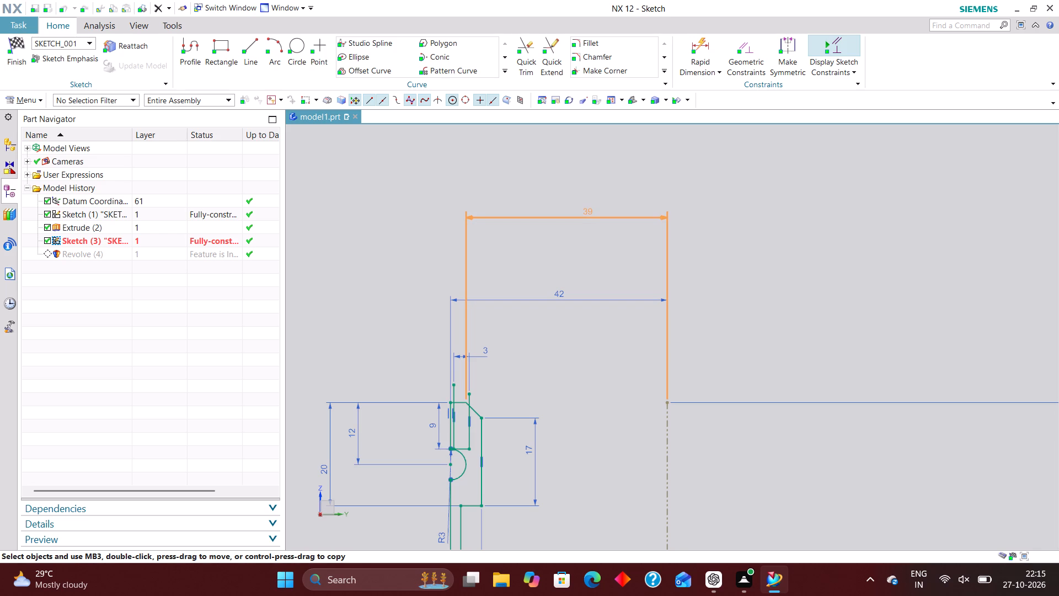
drag(587, 211, 587, 204)
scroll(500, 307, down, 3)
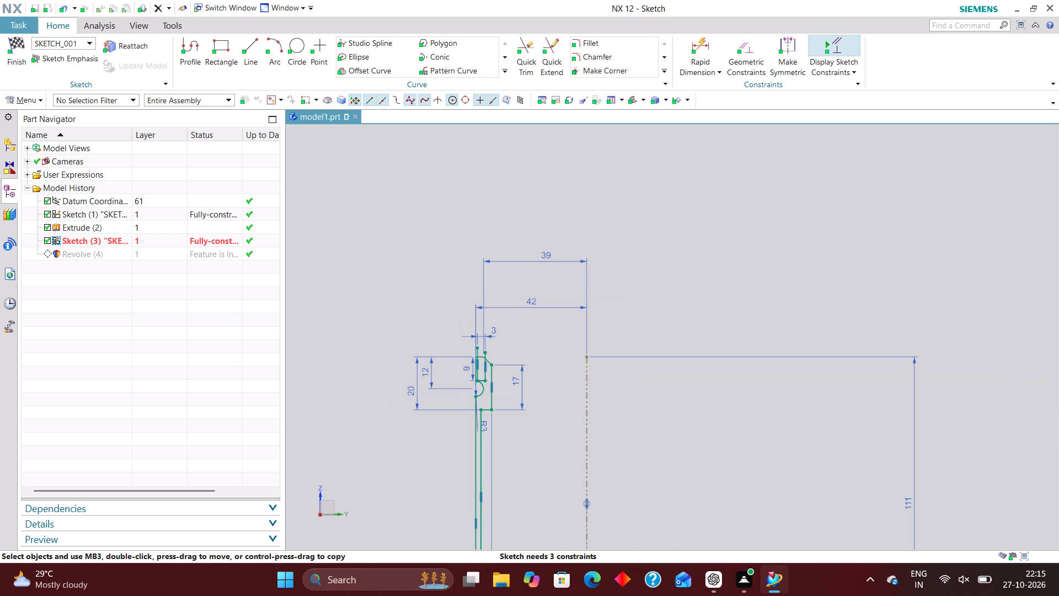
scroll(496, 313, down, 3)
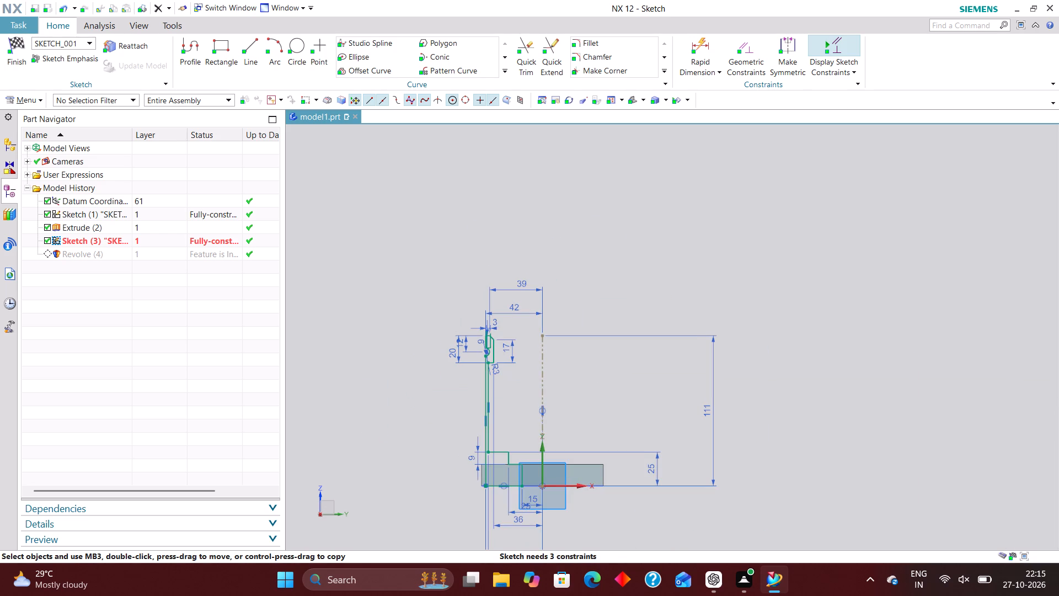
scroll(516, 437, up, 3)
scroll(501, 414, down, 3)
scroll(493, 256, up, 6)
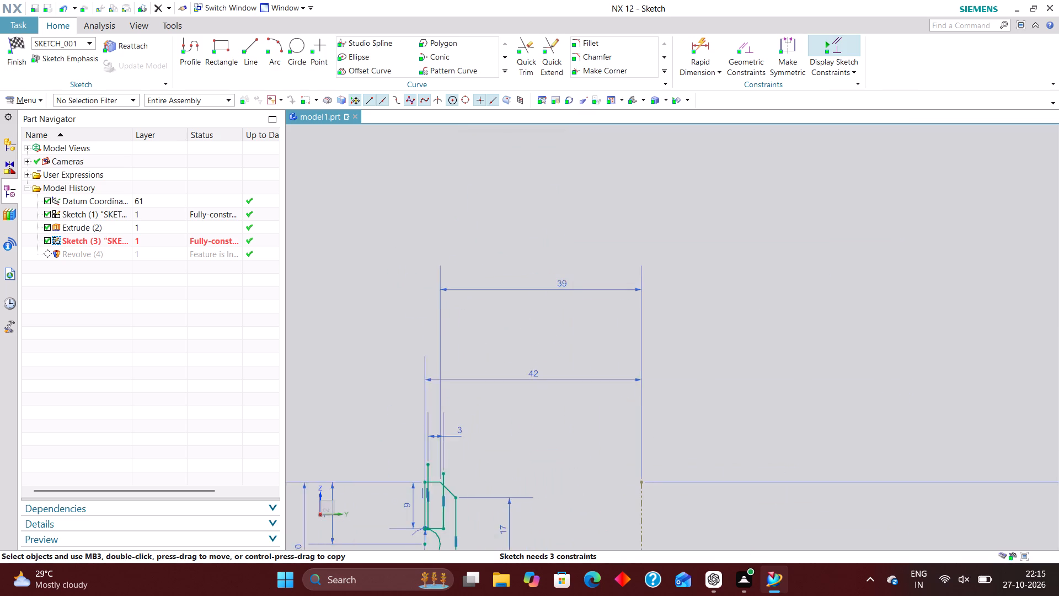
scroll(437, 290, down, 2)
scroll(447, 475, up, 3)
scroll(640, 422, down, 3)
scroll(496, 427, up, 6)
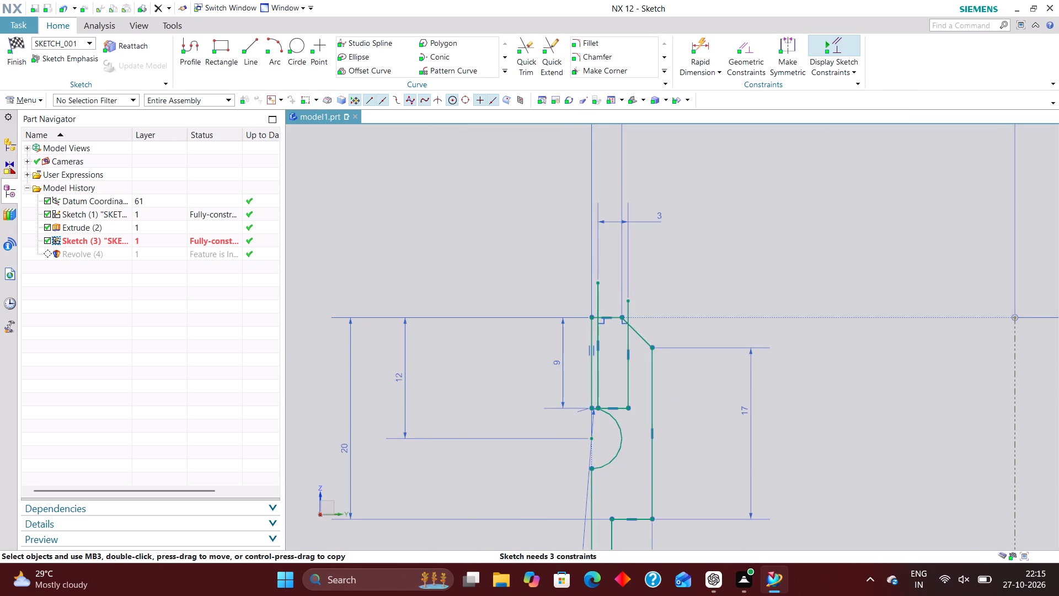
Delete the slot outline's two vertical lines and horizontal bottom line above the R3 groove, and finish the sketch.
scroll(602, 391, up, 5)
right_drag(587, 397, 355, 343)
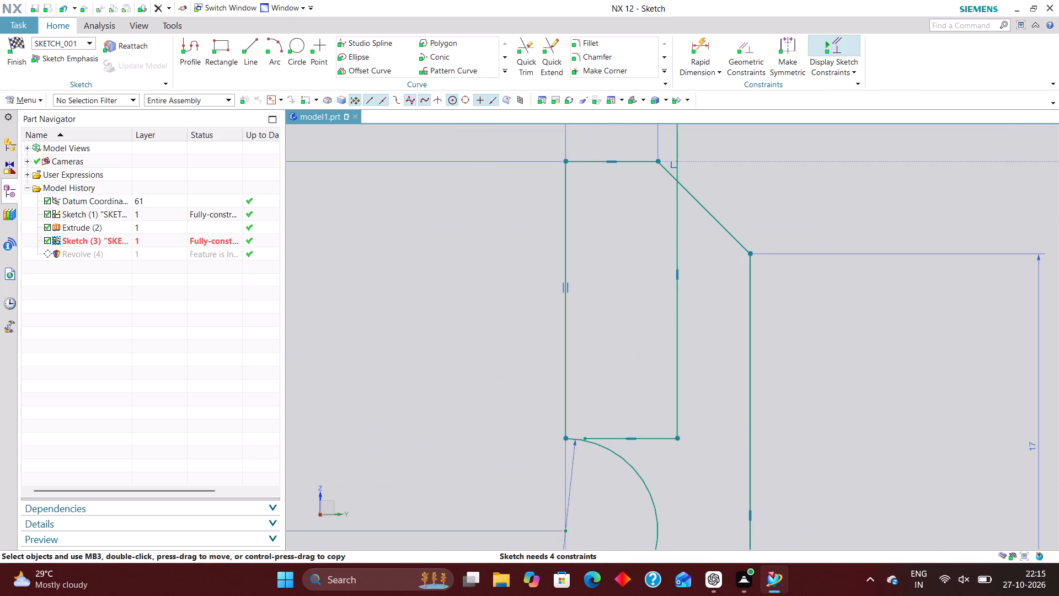
scroll(518, 361, down, 3)
right_drag(597, 358, 457, 349)
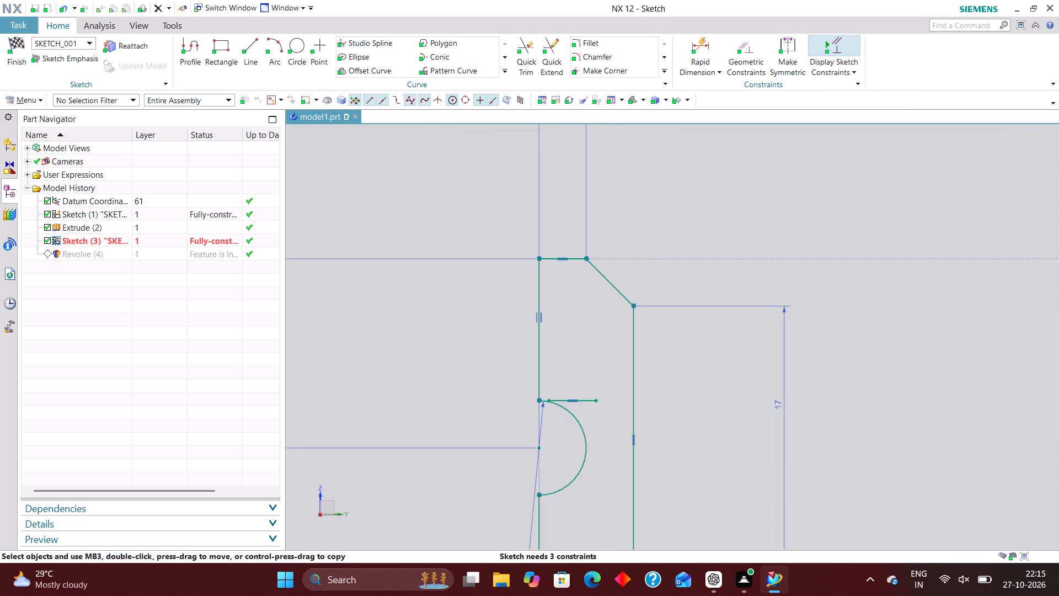
right_drag(588, 402, 383, 356)
scroll(528, 334, down, 5)
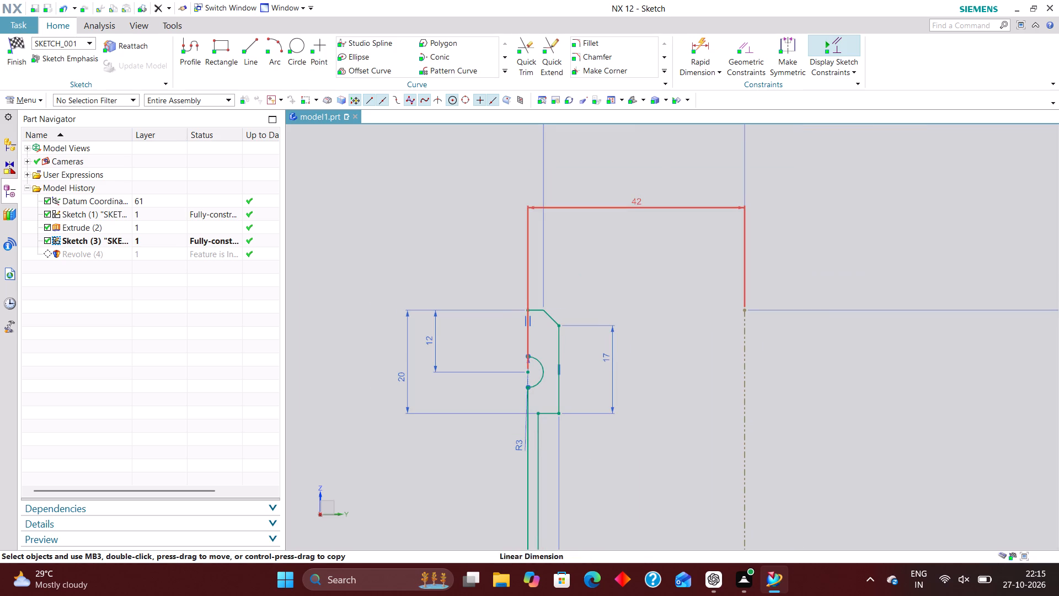
click(19, 40)
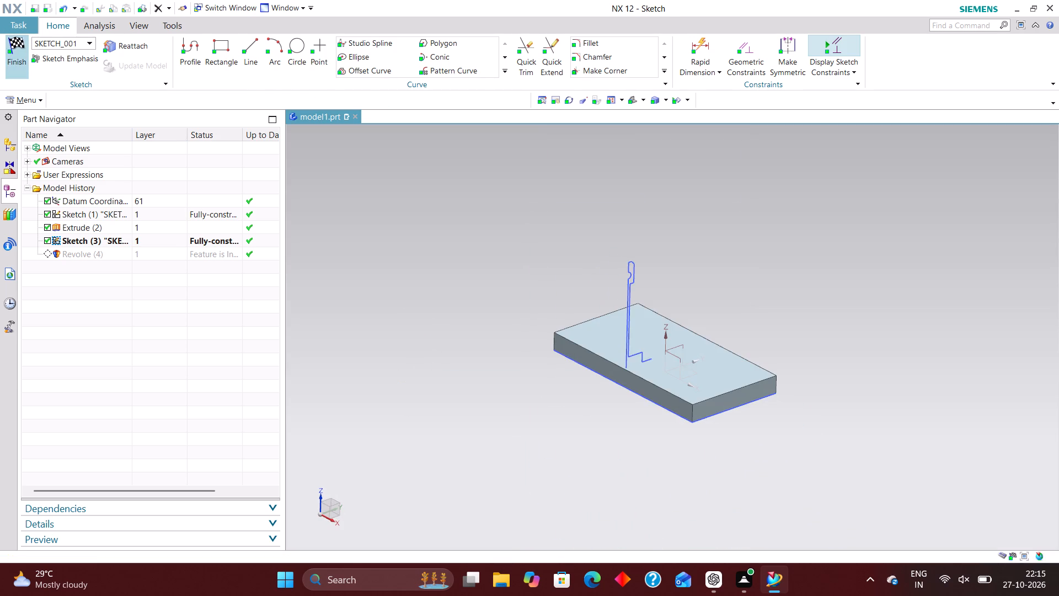
Unite the revolved cylindrical body as target with the rectangular base plate as tool.
scroll(736, 302, up, 3)
scroll(429, 336, down, 1)
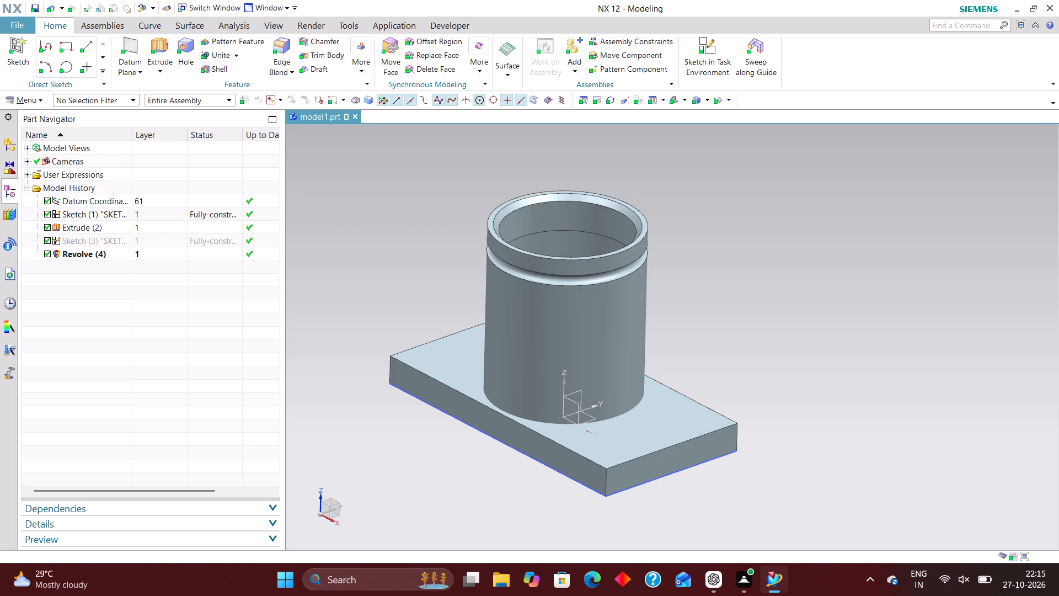
middle_drag(686, 303, 609, 395)
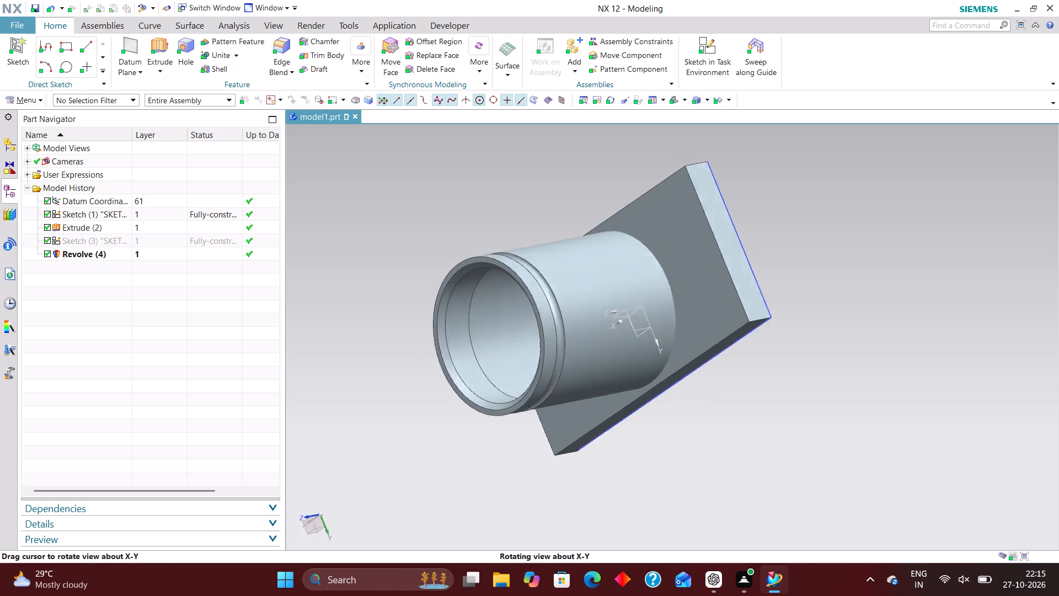
middle_drag(609, 395, 645, 397)
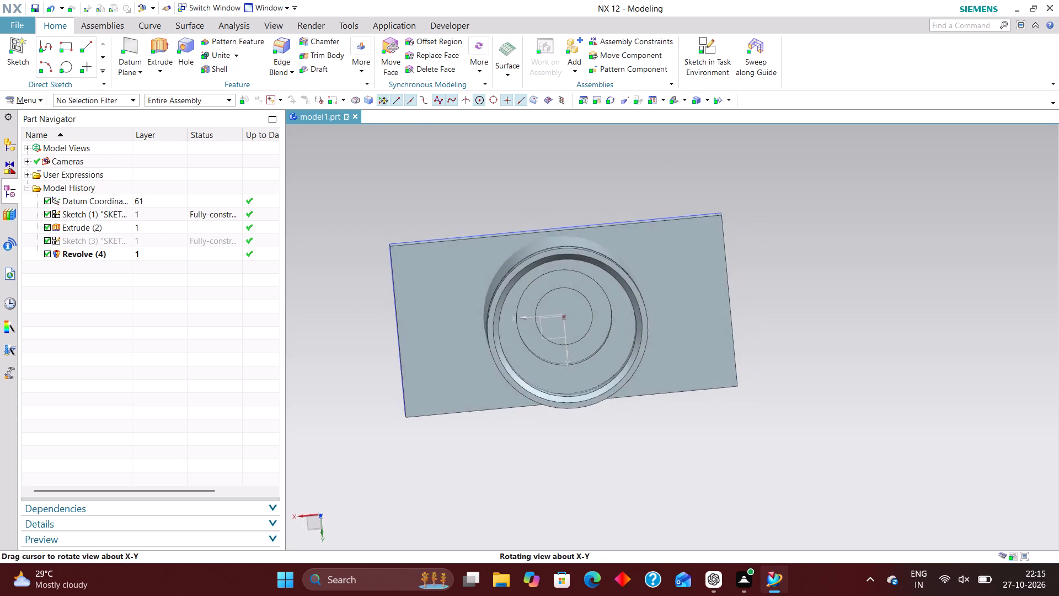
middle_drag(645, 397, 644, 333)
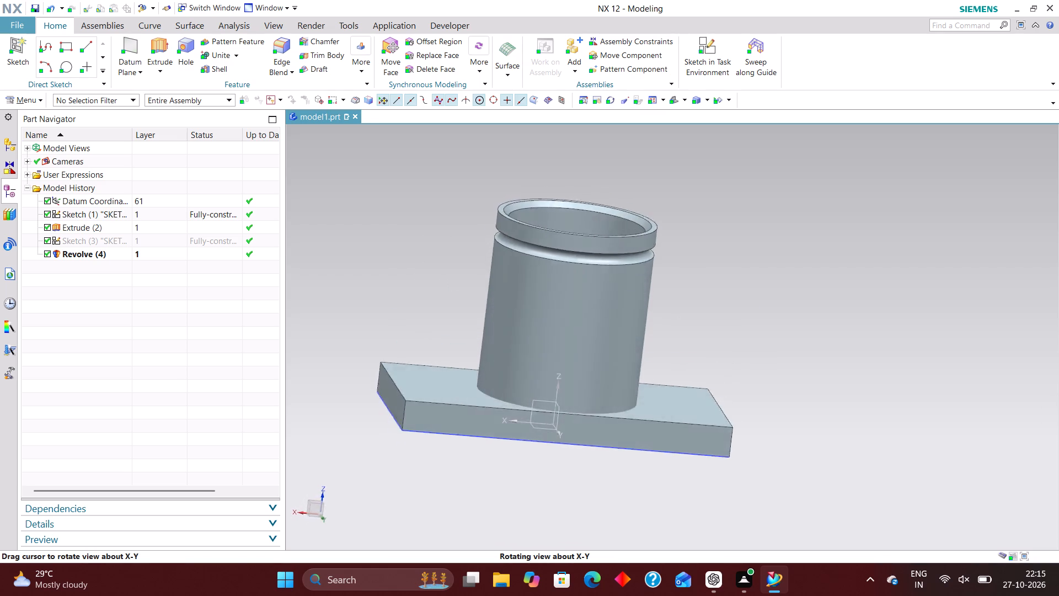
middle_drag(644, 333, 645, 347)
click(220, 52)
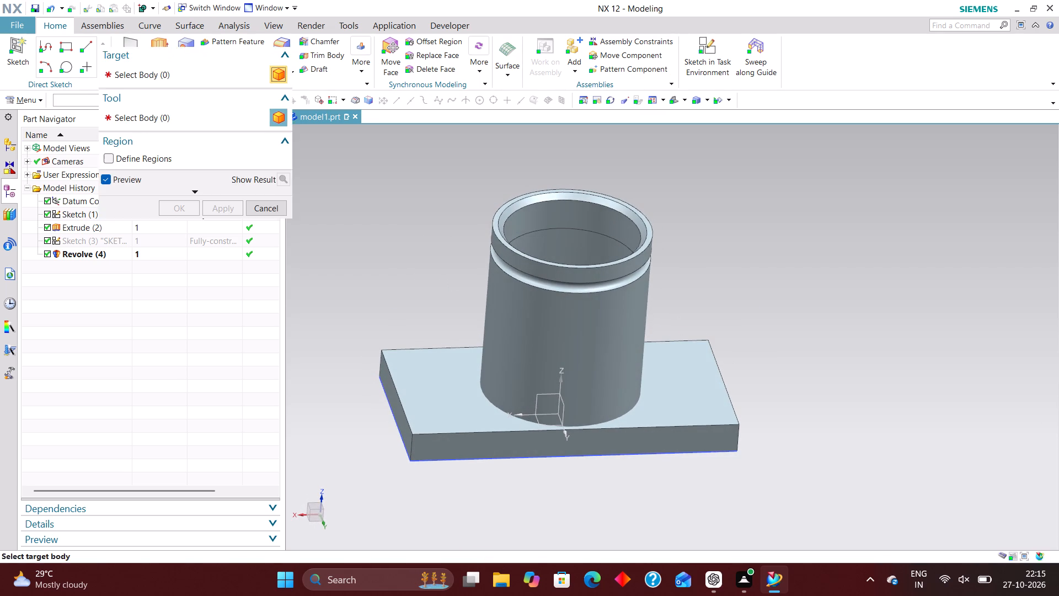
click(507, 311)
click(456, 392)
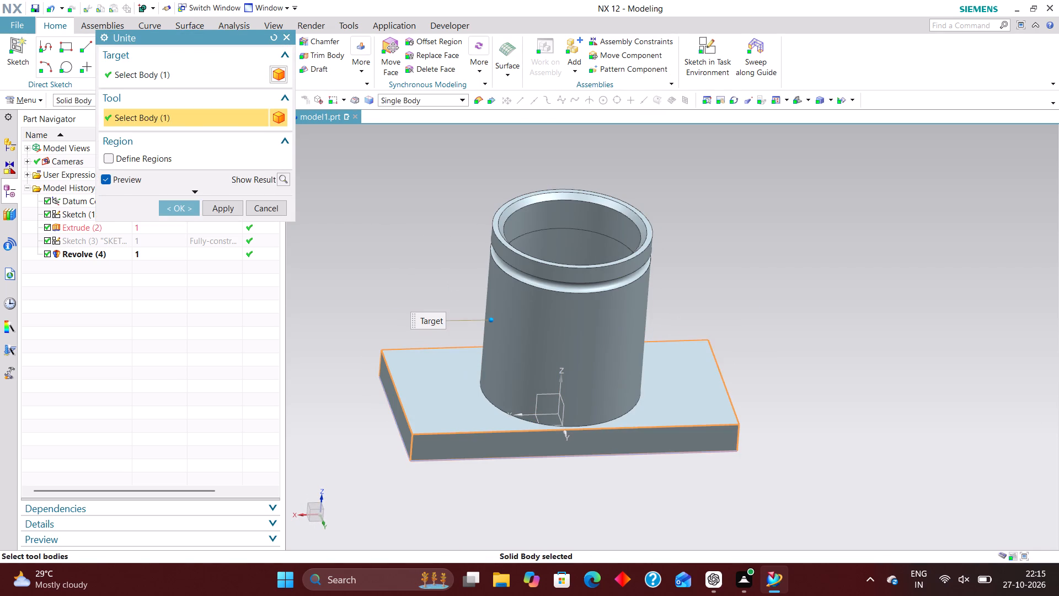
click(178, 205)
Edit the Unite feature with Define Regions enabled, removing the circular plate region that closes the cylinder's central bore.
middle_drag(800, 282, 794, 314)
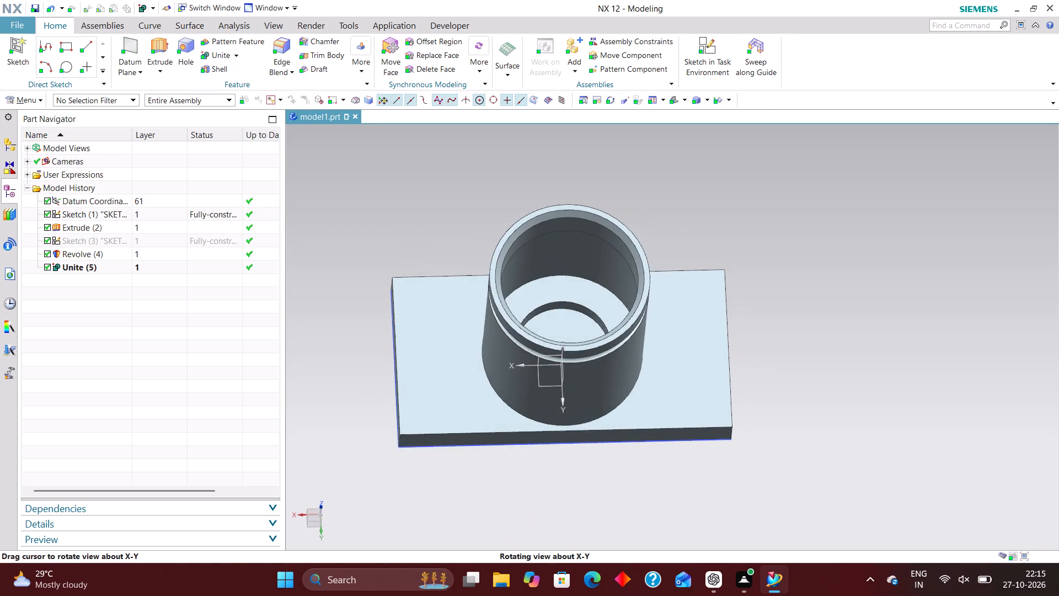
middle_drag(794, 314, 794, 312)
click(116, 272)
right_click(116, 270)
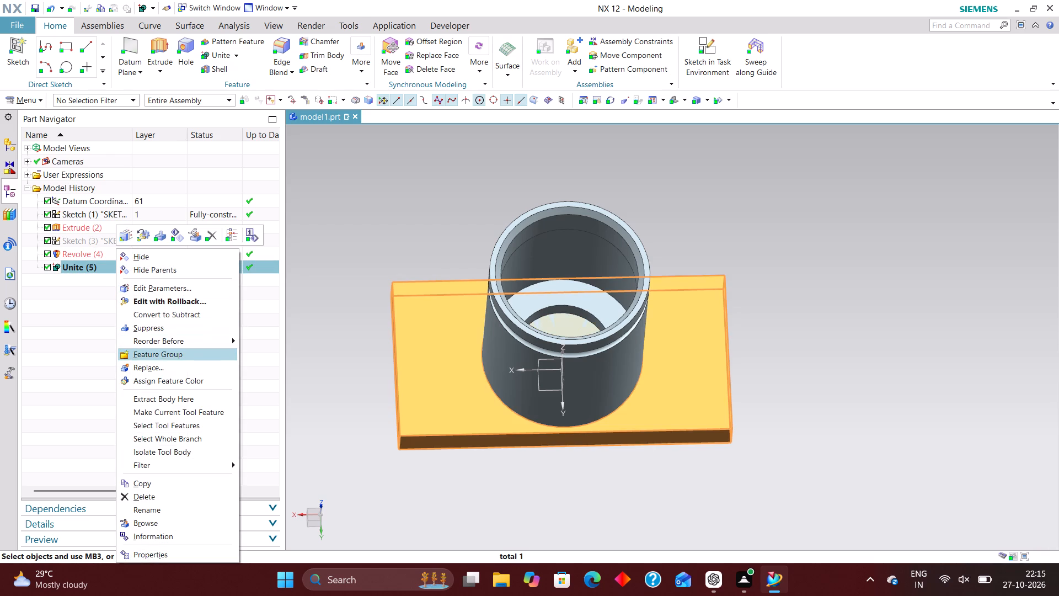
click(169, 301)
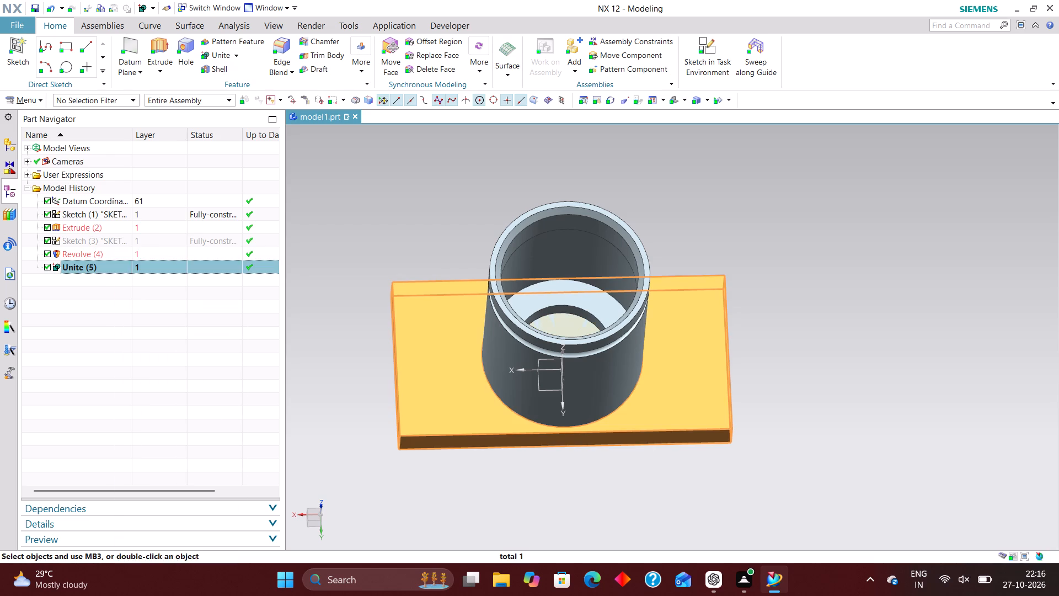
click(111, 155)
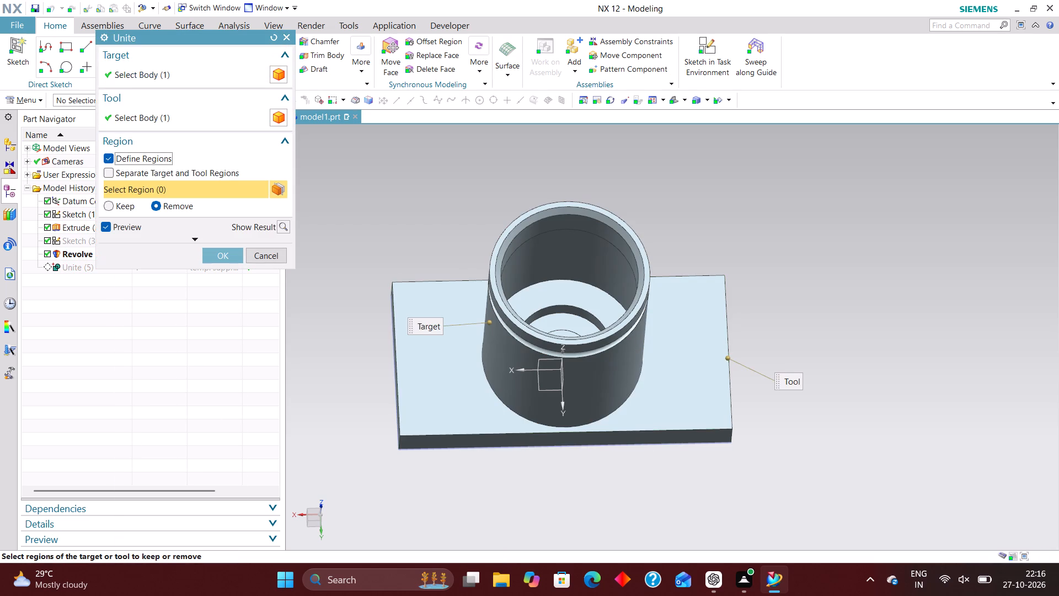
scroll(491, 381, up, 1)
middle_drag(498, 440, 518, 312)
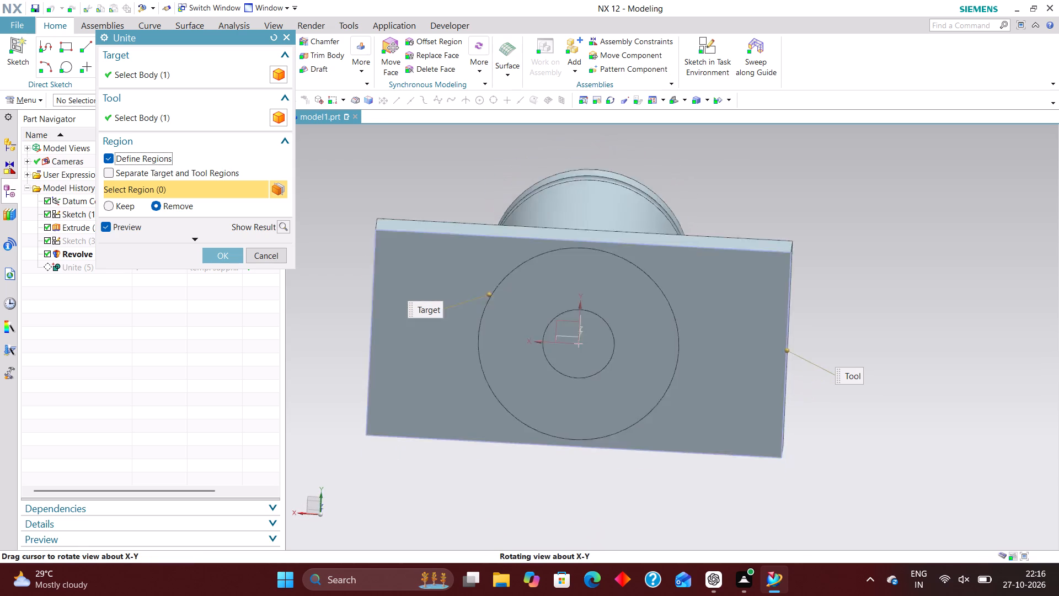
middle_drag(518, 312, 505, 310)
click(552, 342)
middle_drag(487, 187, 487, 188)
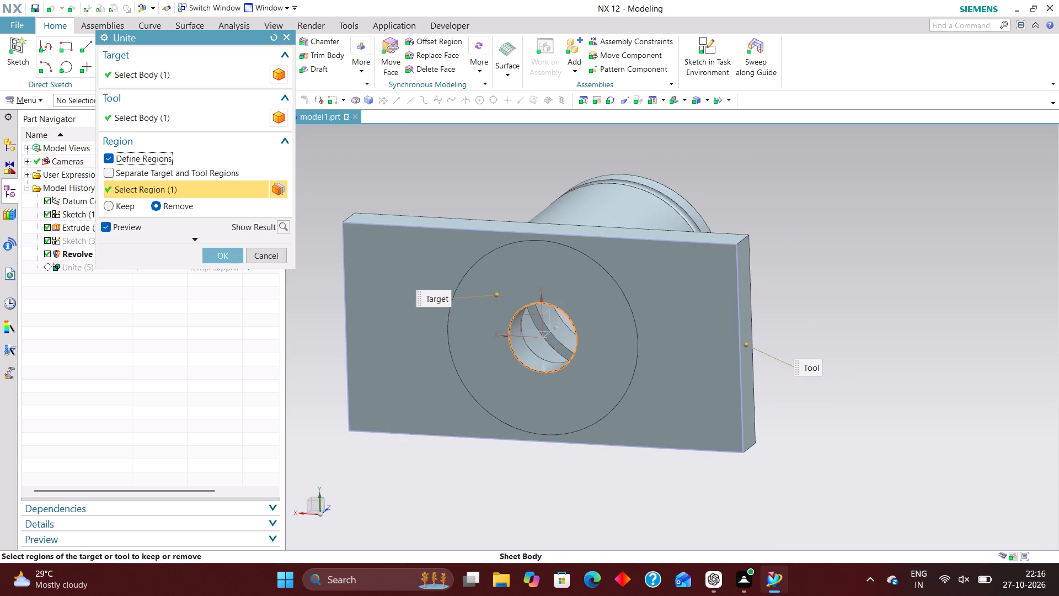
middle_drag(487, 188, 486, 317)
scroll(485, 312, up, 1)
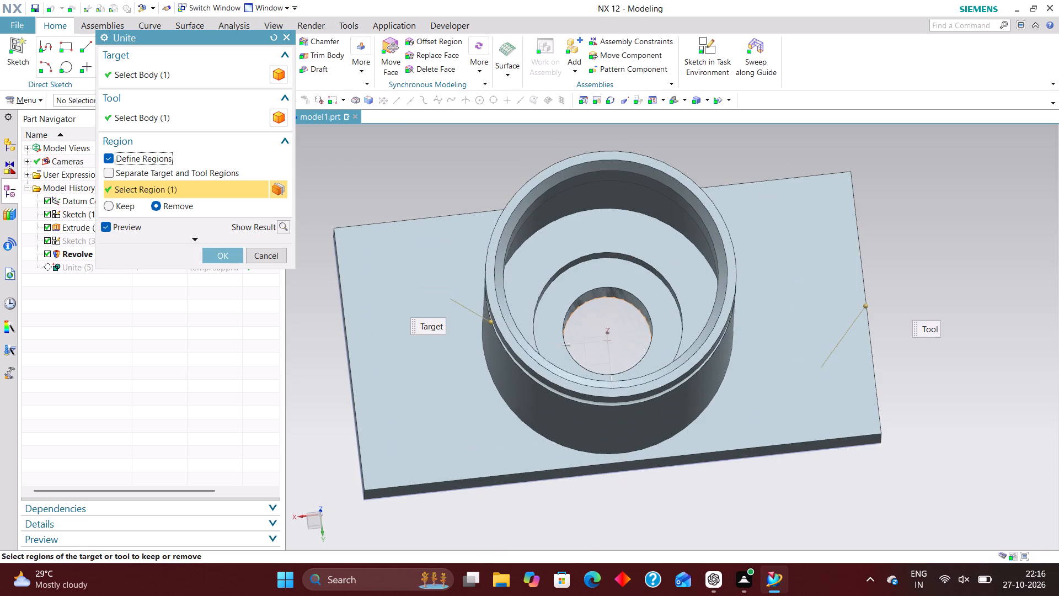
click(231, 255)
middle_drag(585, 274, 589, 293)
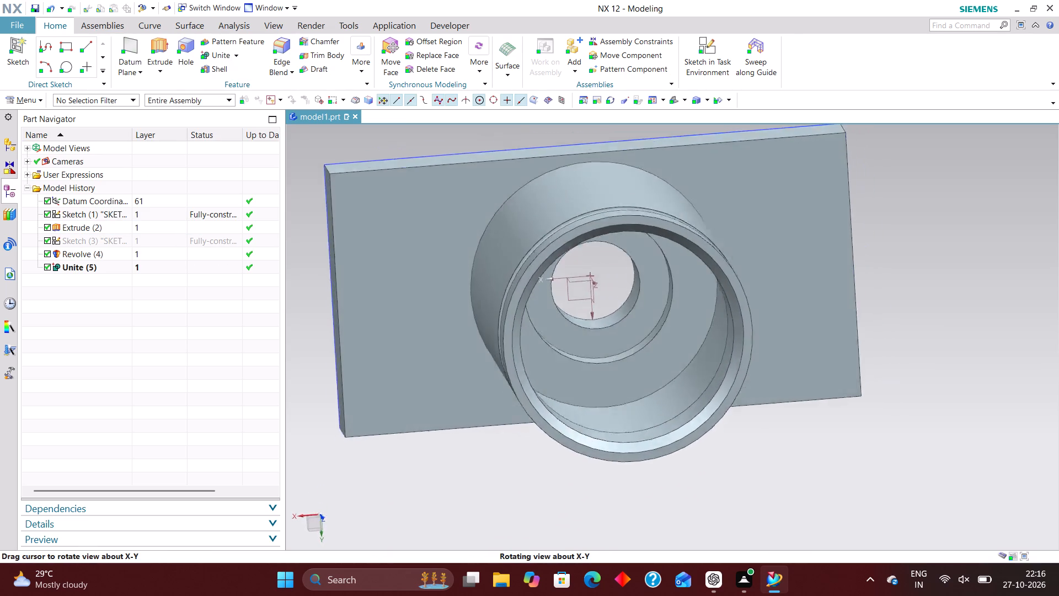
middle_drag(589, 293, 609, 241)
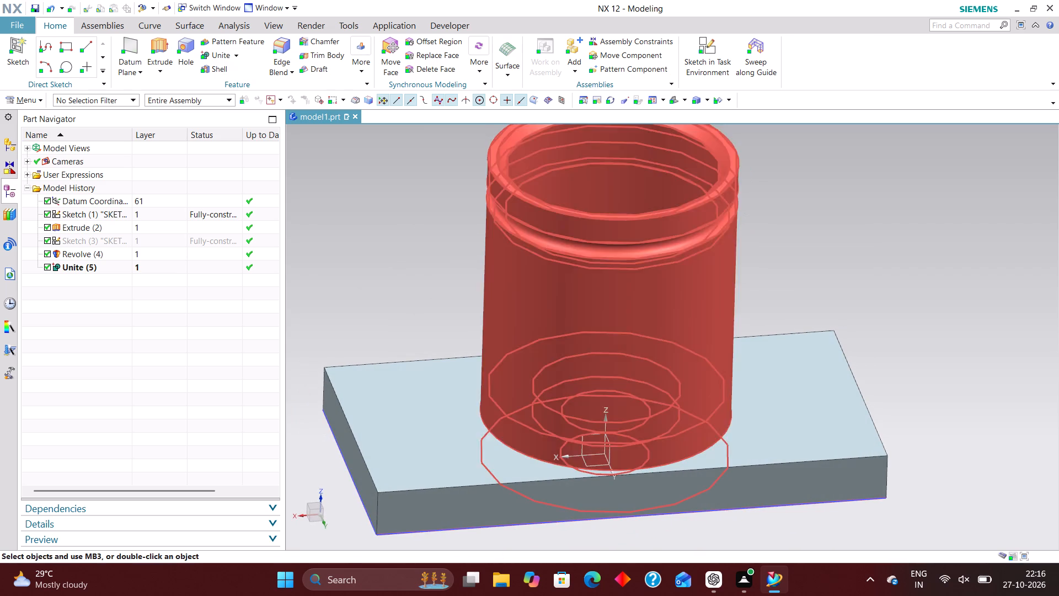
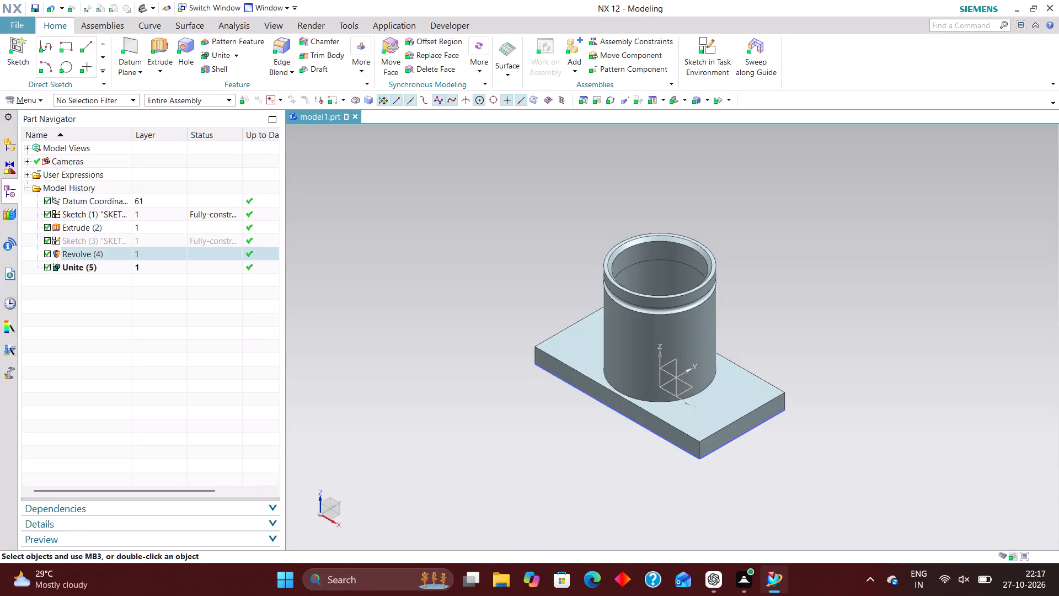
Examine the united cylindrical body, its open bore and the base plate from several angles.
scroll(670, 262, up, 3)
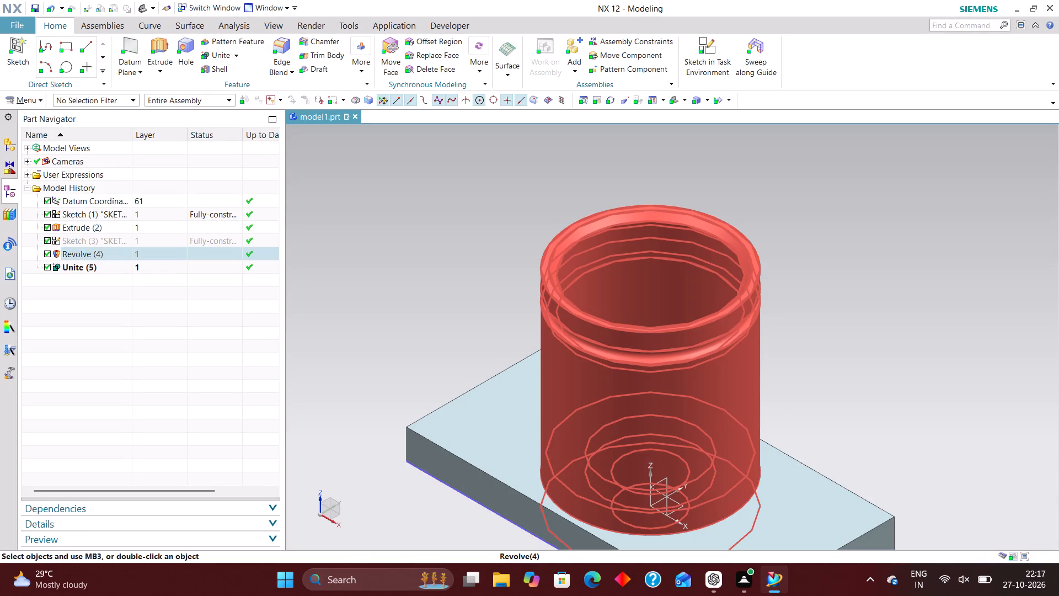
middle_drag(858, 312, 813, 314)
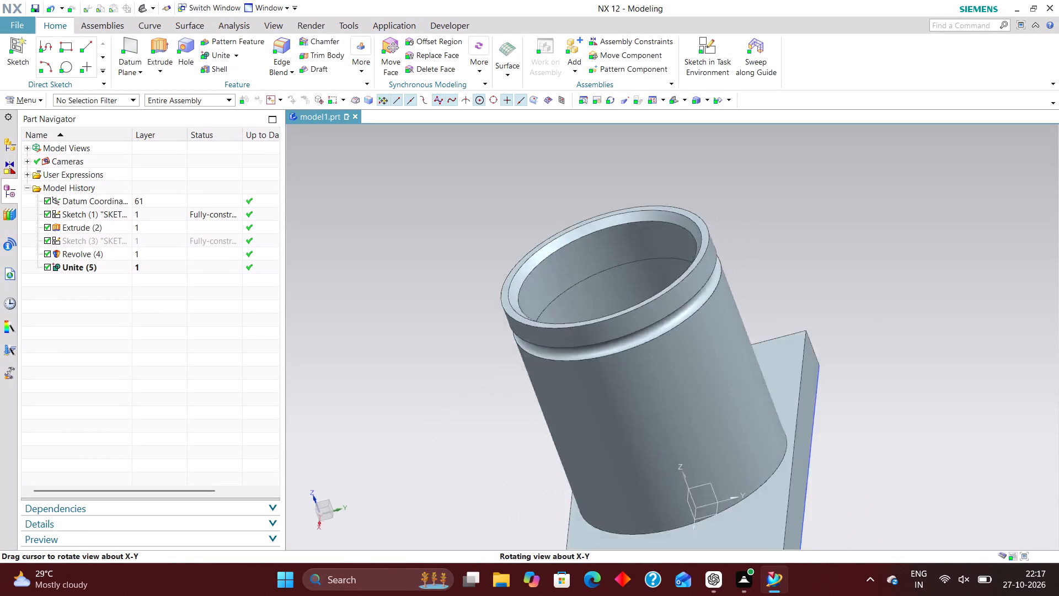
middle_drag(813, 314, 887, 311)
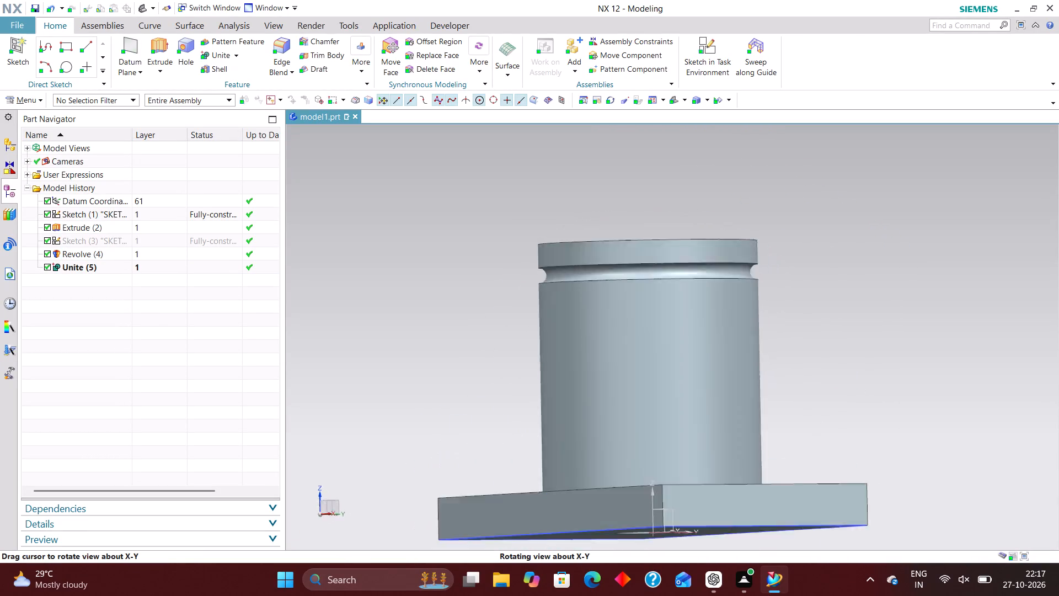
middle_drag(887, 311, 917, 326)
scroll(916, 324, up, 1)
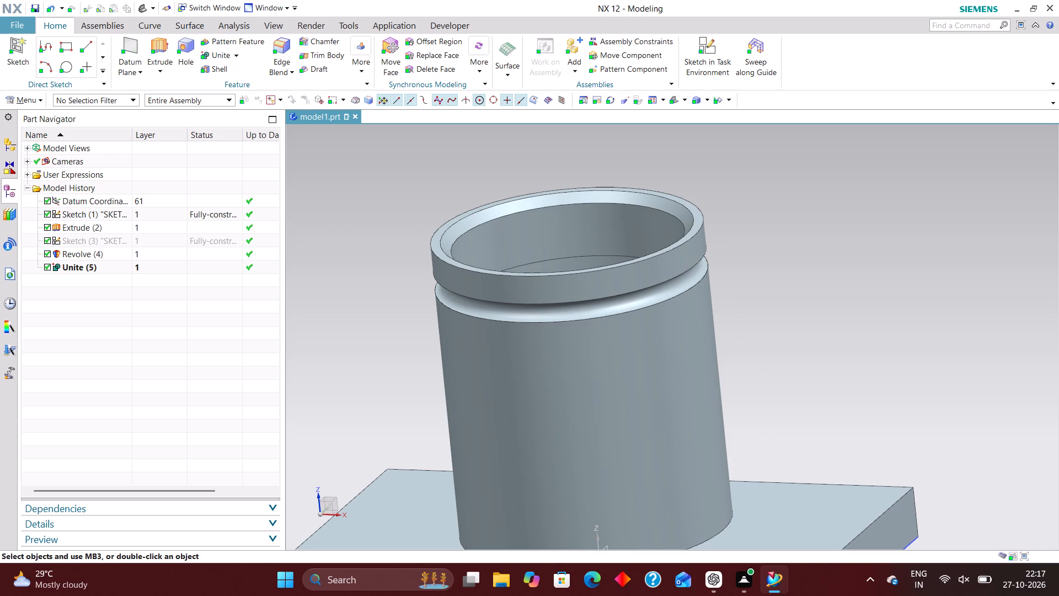
key(F12)
key(End)
key(End)
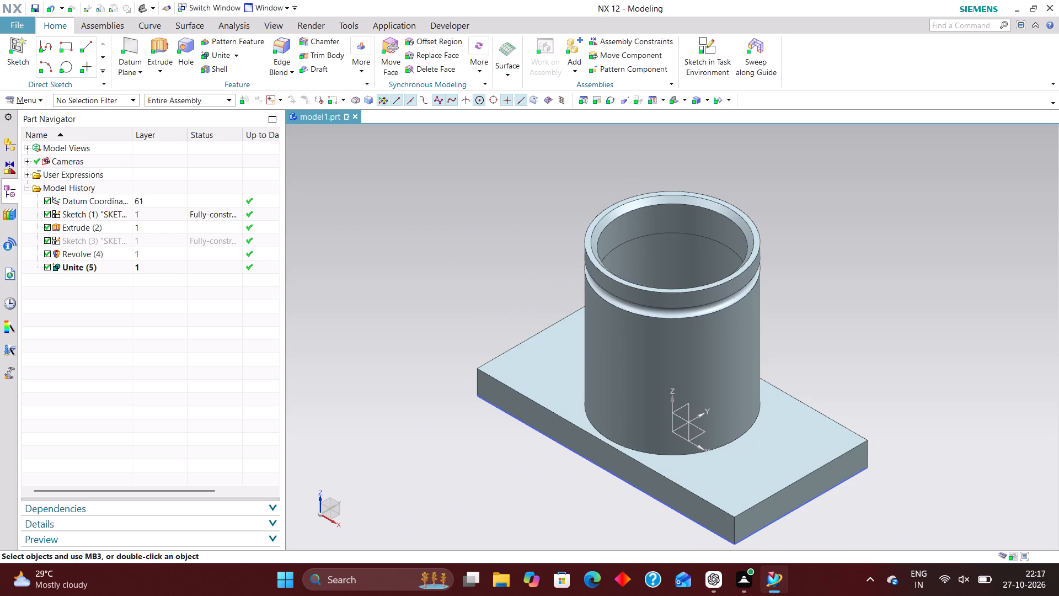
Blend the base plate's four vertical corner edges with a 16 mm radius.
click(282, 45)
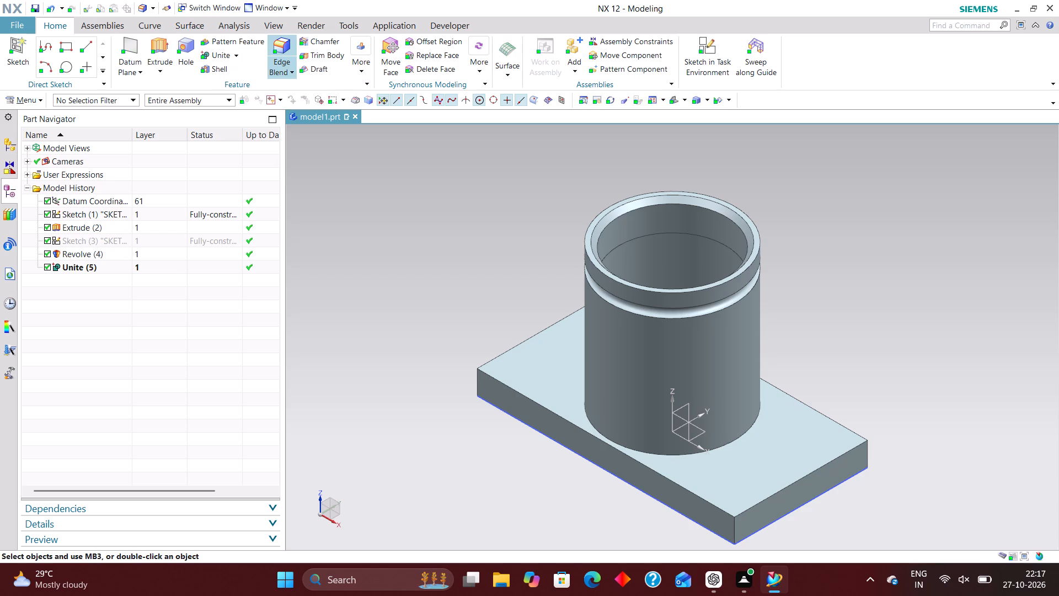
scroll(528, 303, down, 9)
scroll(624, 379, up, 2)
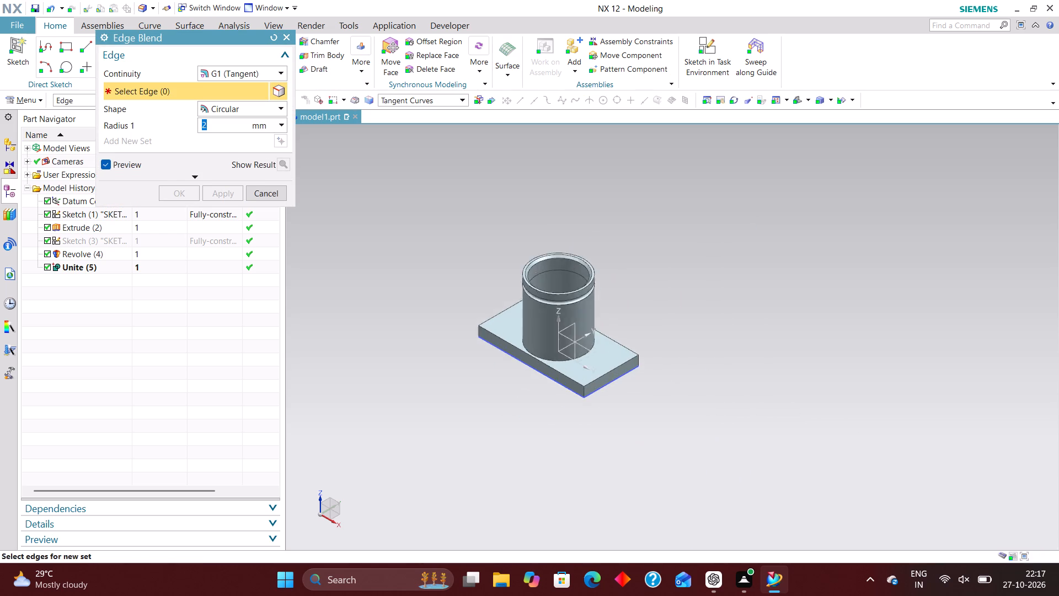
scroll(624, 378, up, 4)
click(504, 420)
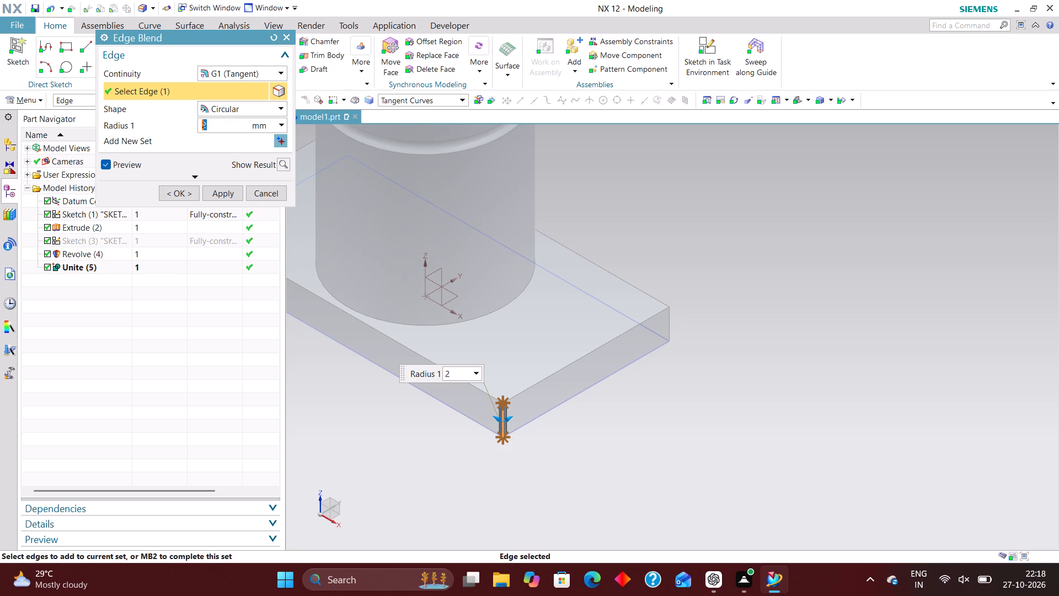
text(16)
key(Return)
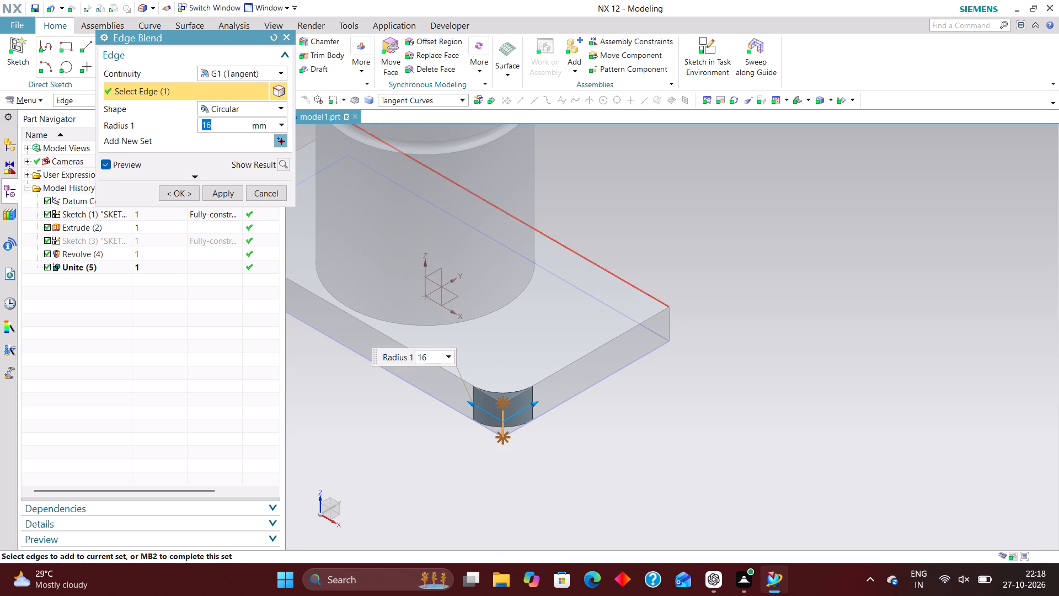
click(670, 324)
scroll(782, 368, down, 4)
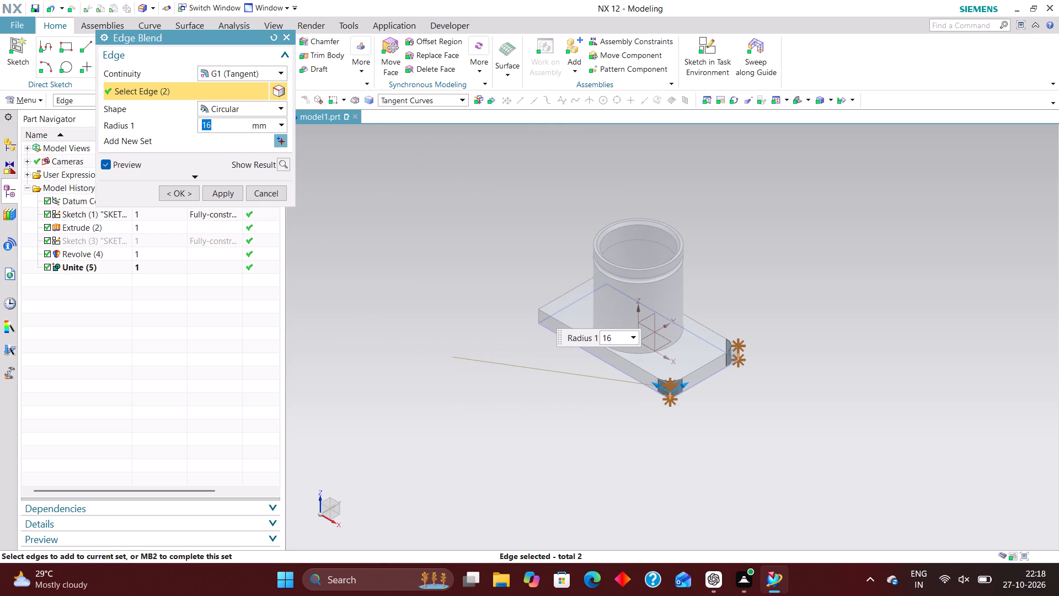
middle_drag(603, 375, 673, 400)
click(560, 355)
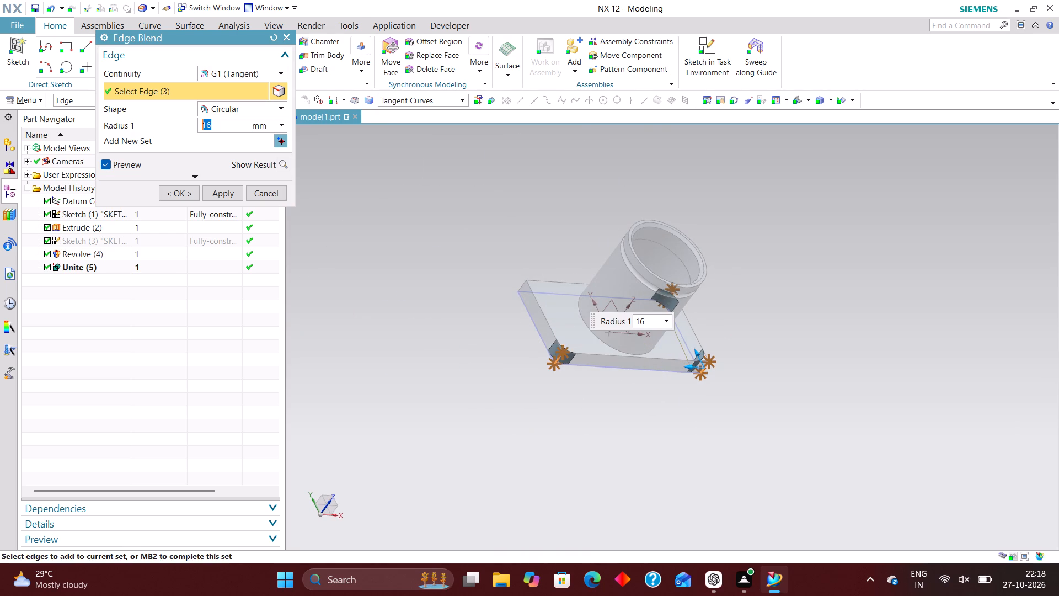
middle_drag(576, 409, 596, 460)
click(527, 303)
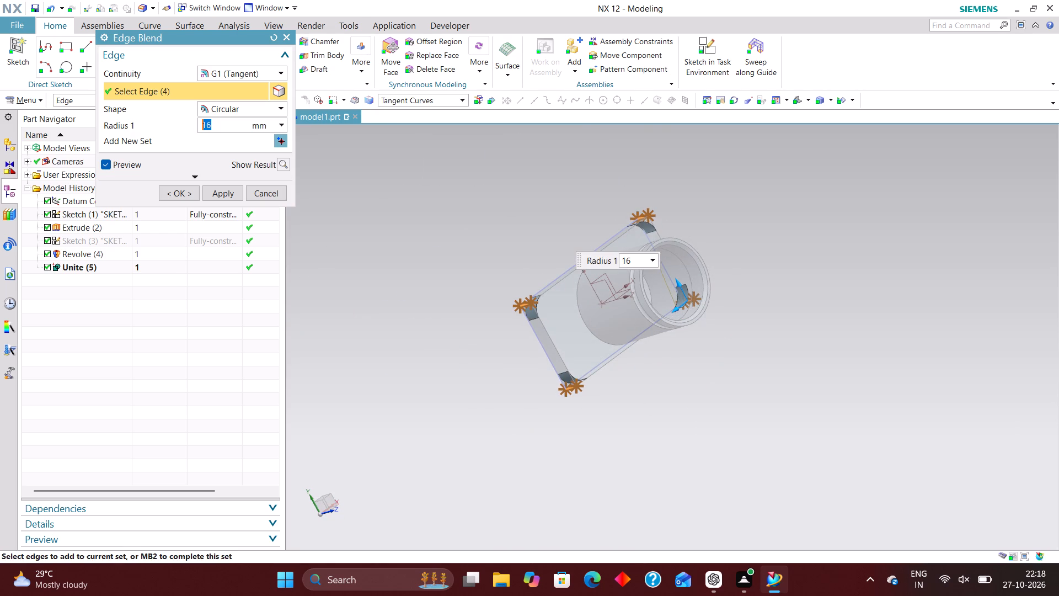
middle_drag(706, 441, 629, 427)
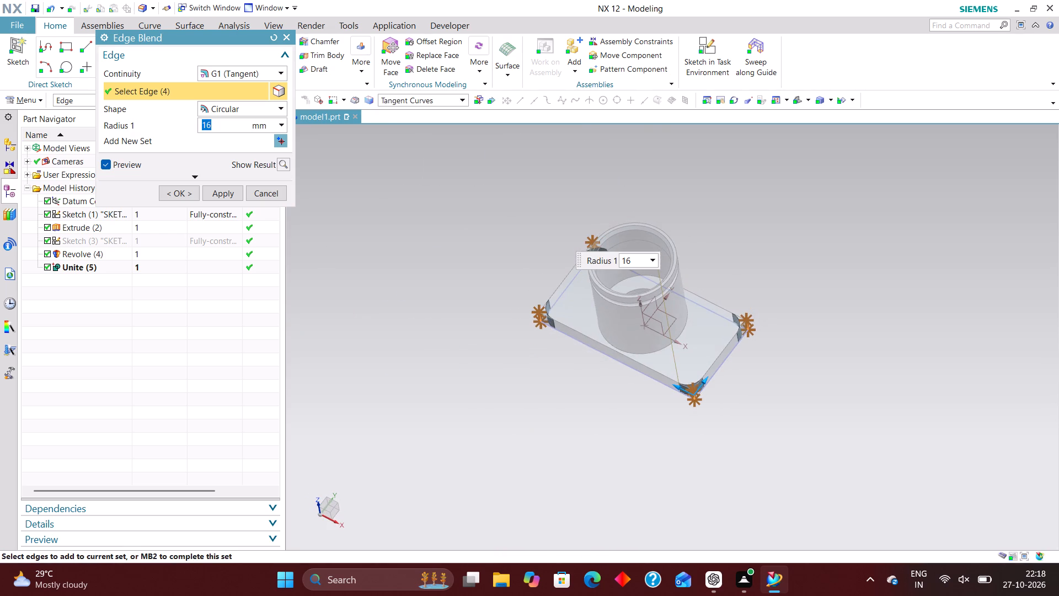
click(180, 191)
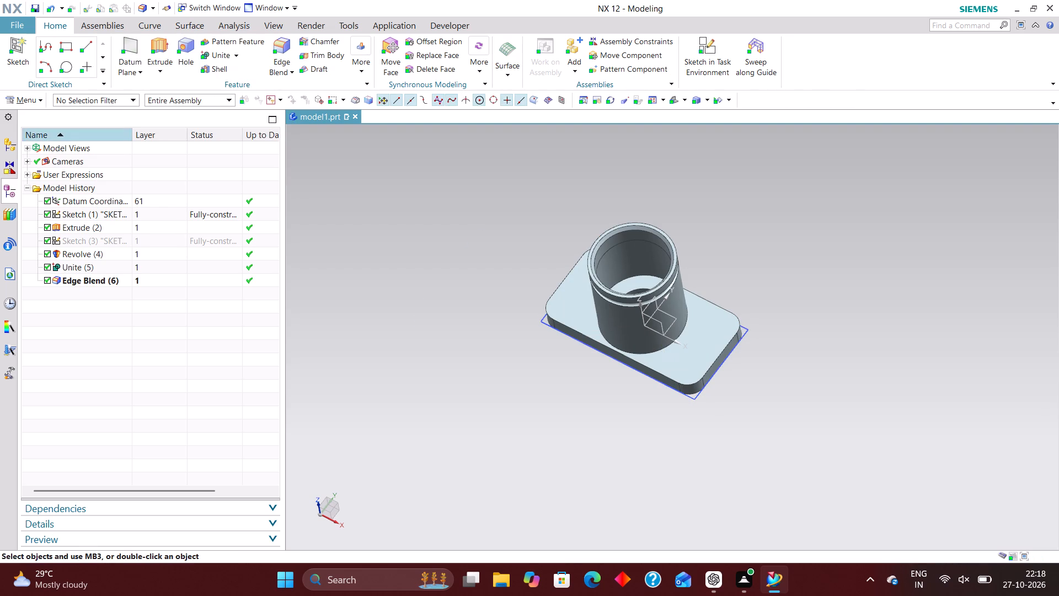
Hide the base plate's rectangular sketch.
middle_drag(547, 363, 520, 341)
scroll(540, 320, up, 4)
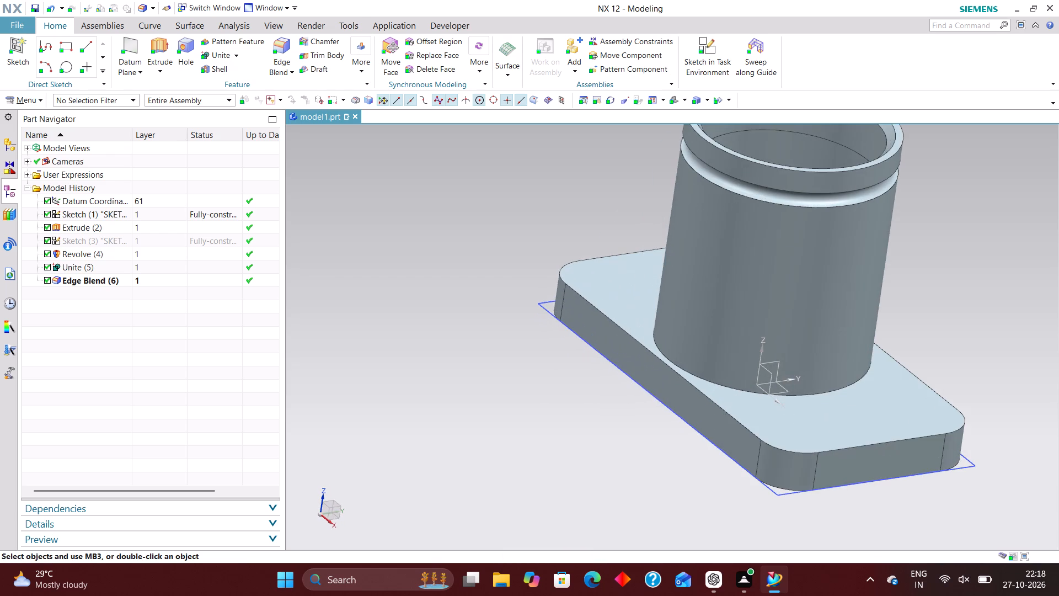
right_drag(544, 297, 547, 334)
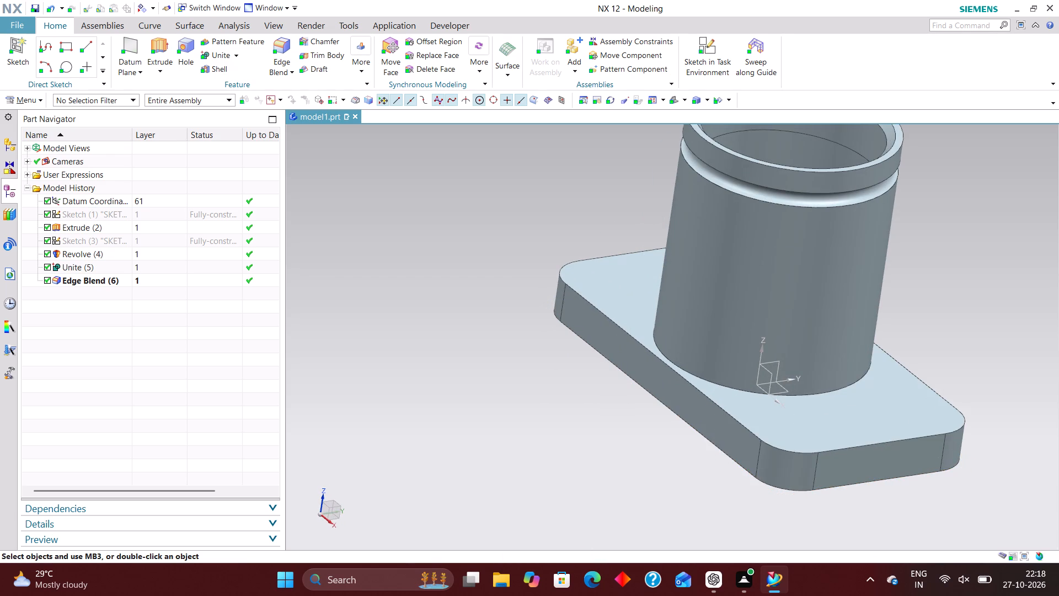
key(End)
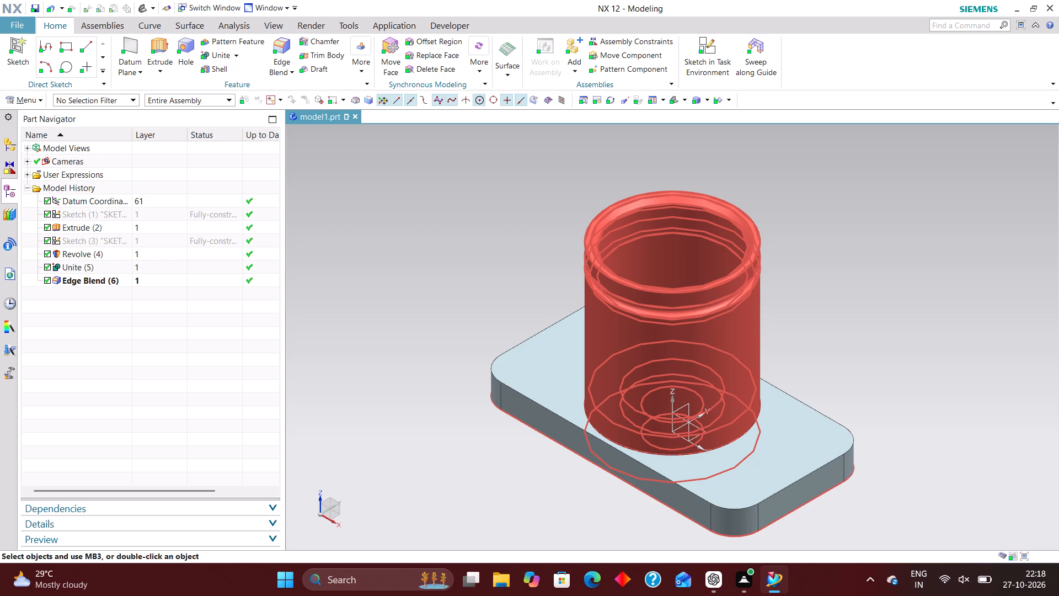
Edit the base plate's sketch with rollback, set the rectangle's horizontal length to 180 mm, and finish the sketch.
click(156, 215)
right_click(154, 214)
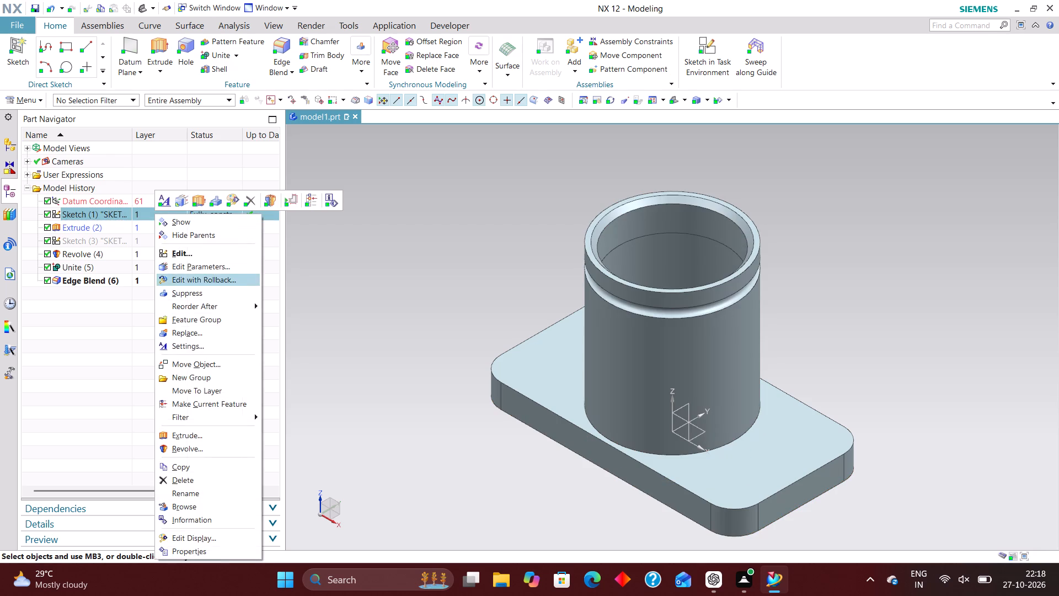
click(216, 279)
double_click(692, 161)
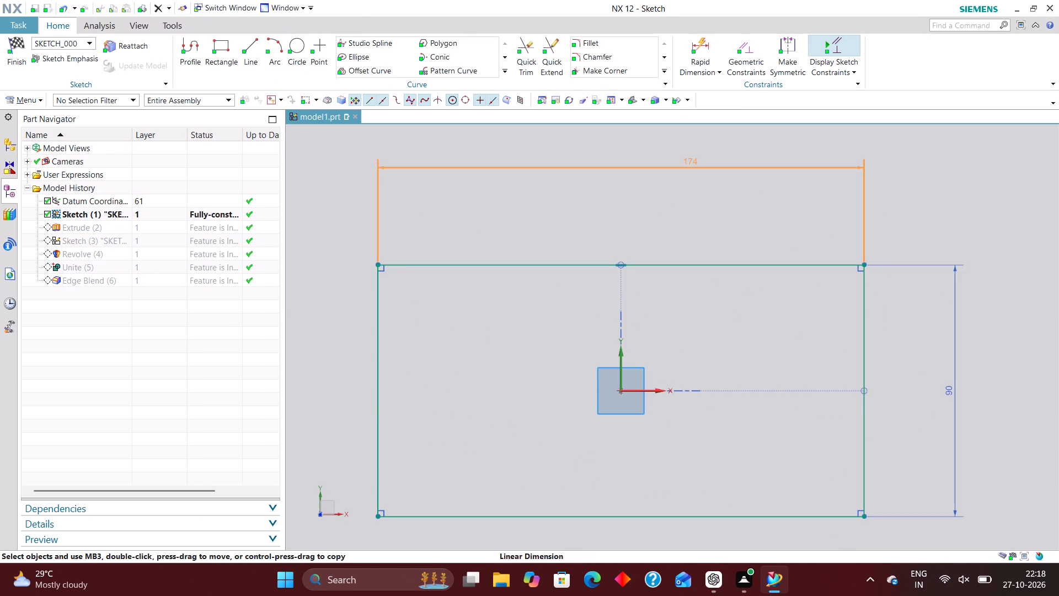
text(180)
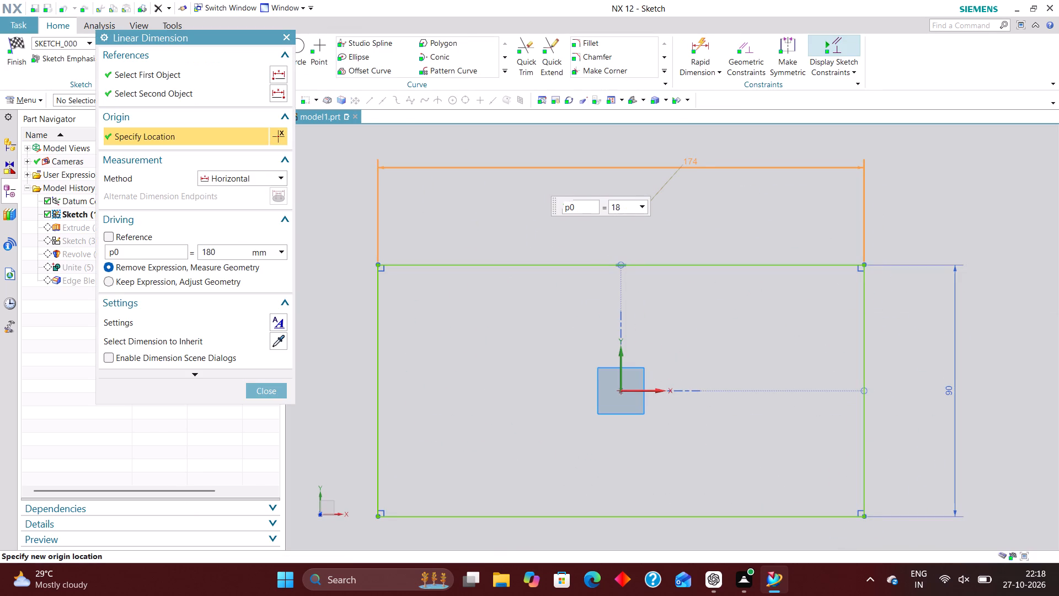
key(Return)
click(266, 382)
click(269, 389)
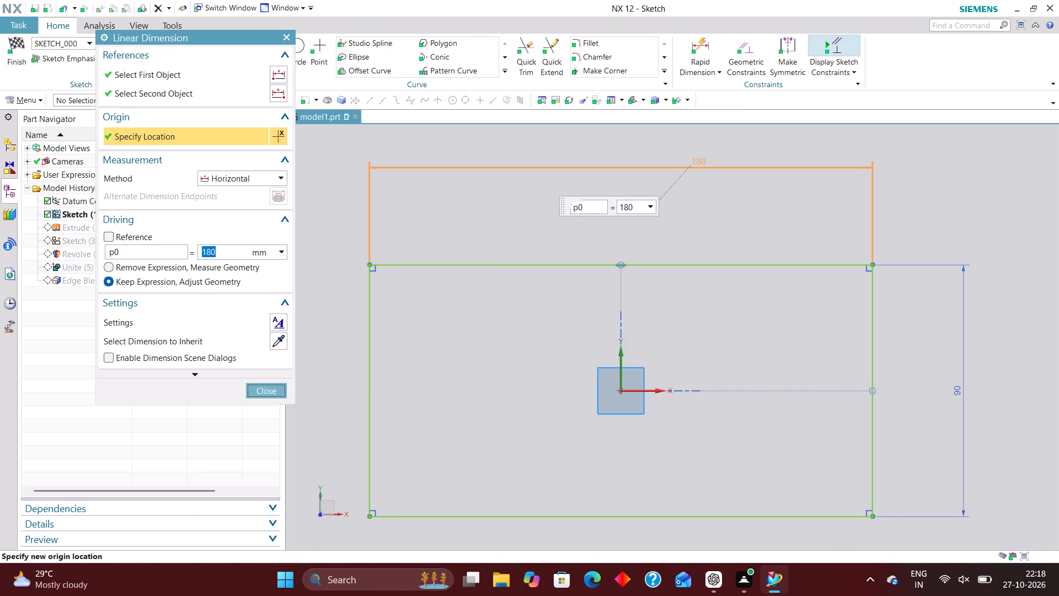
click(19, 48)
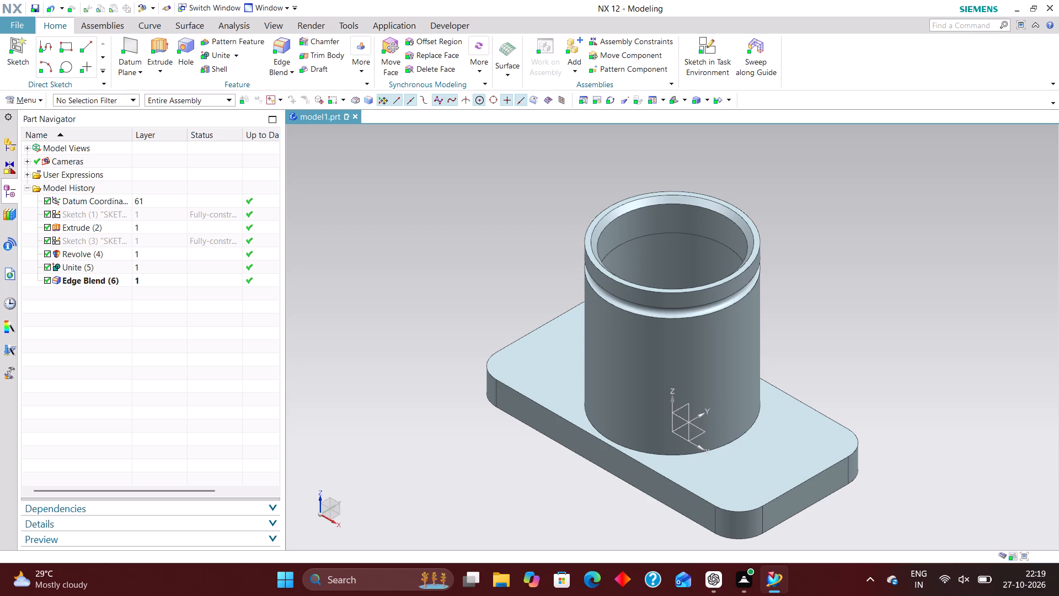
Create a new sketch in the task environment on the vertical XZ datum plane through the cylinder's axis.
click(715, 44)
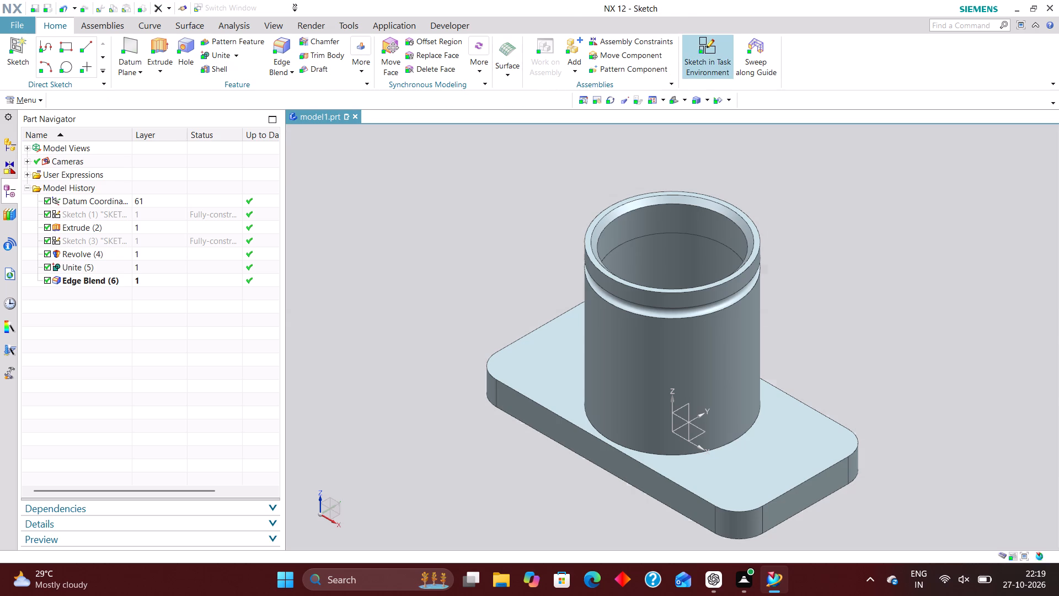
click(687, 421)
click(224, 188)
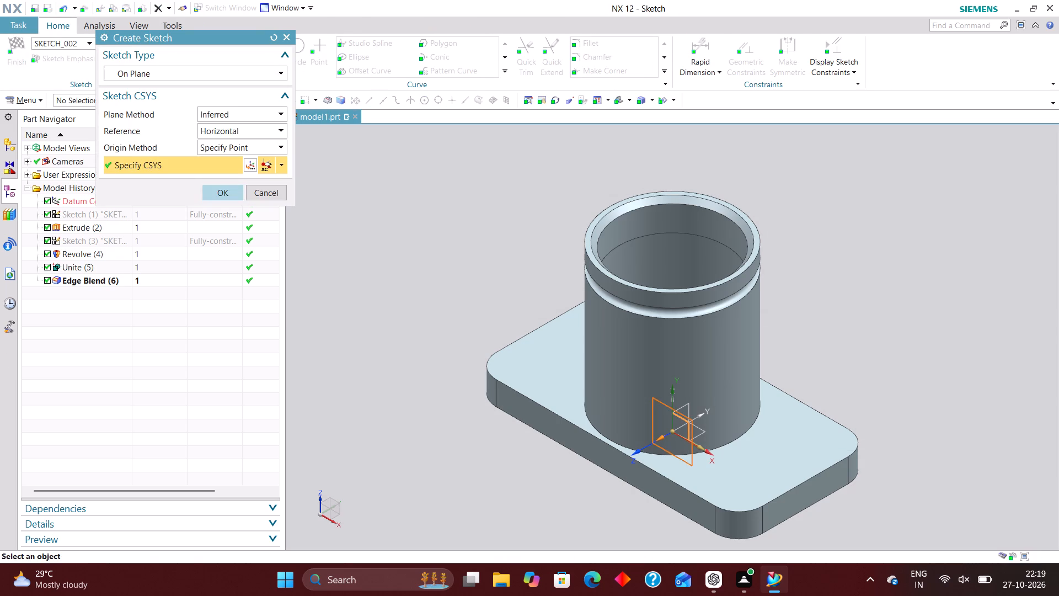
scroll(498, 406, down, 3)
scroll(691, 344, up, 3)
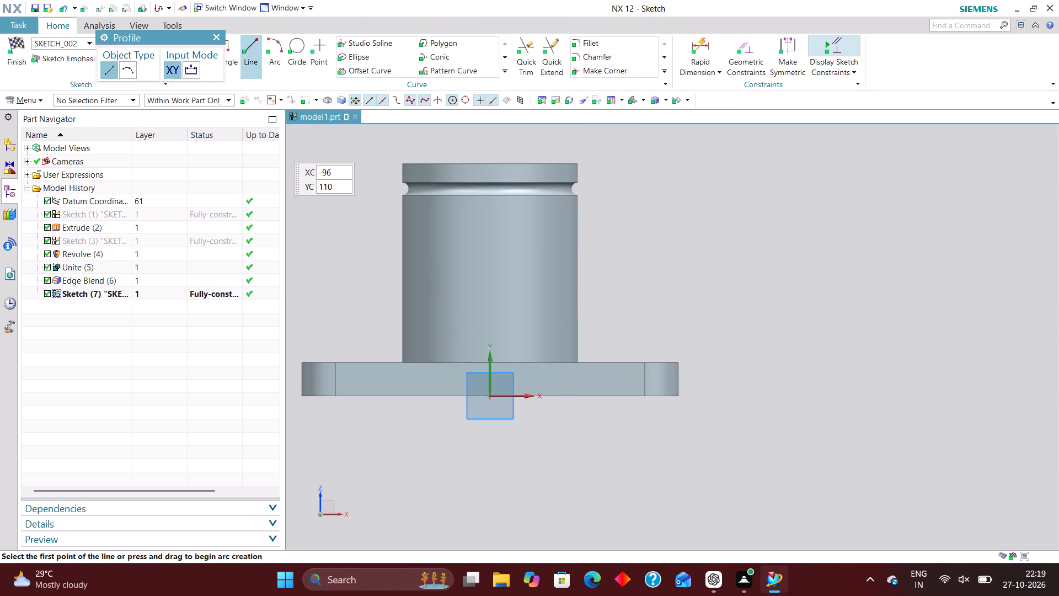
Sketch a closed right triangle beside the cylinder, just above the plate, with its vertical leg about 52 mm from the axis.
click(248, 38)
click(600, 225)
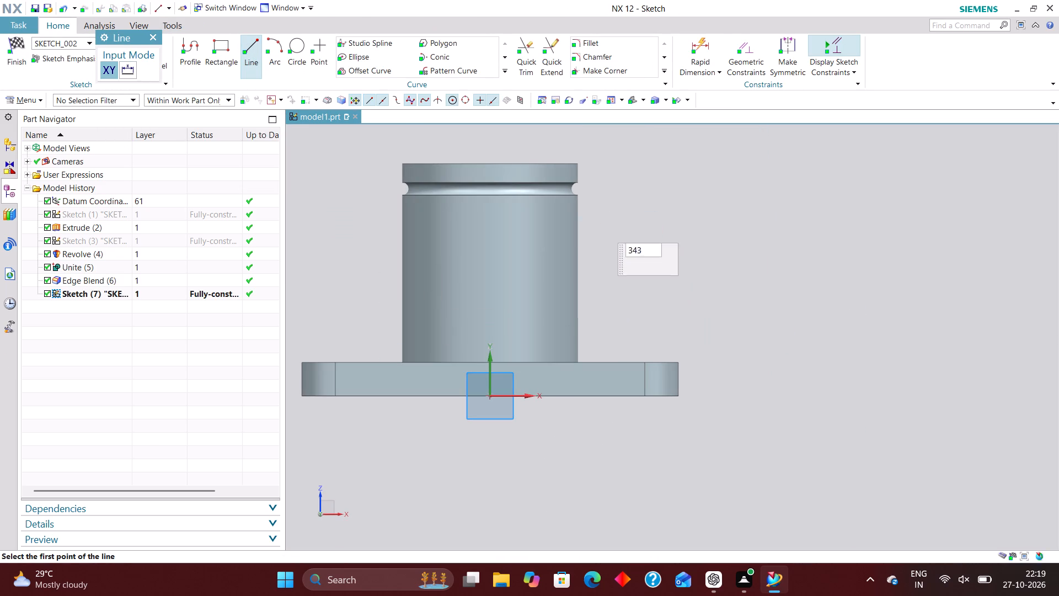
click(599, 351)
click(598, 352)
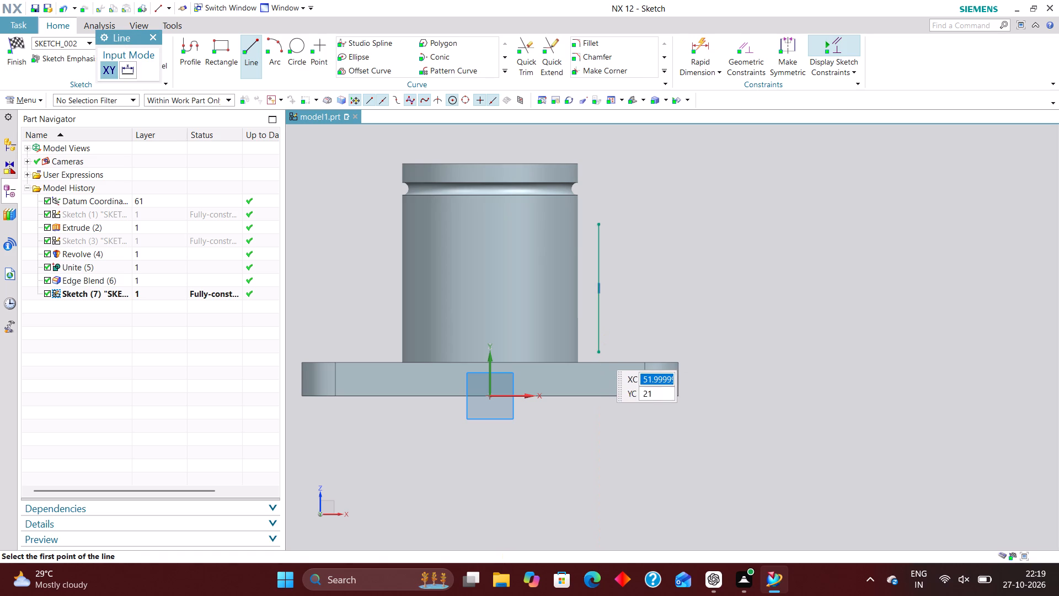
click(687, 352)
click(597, 225)
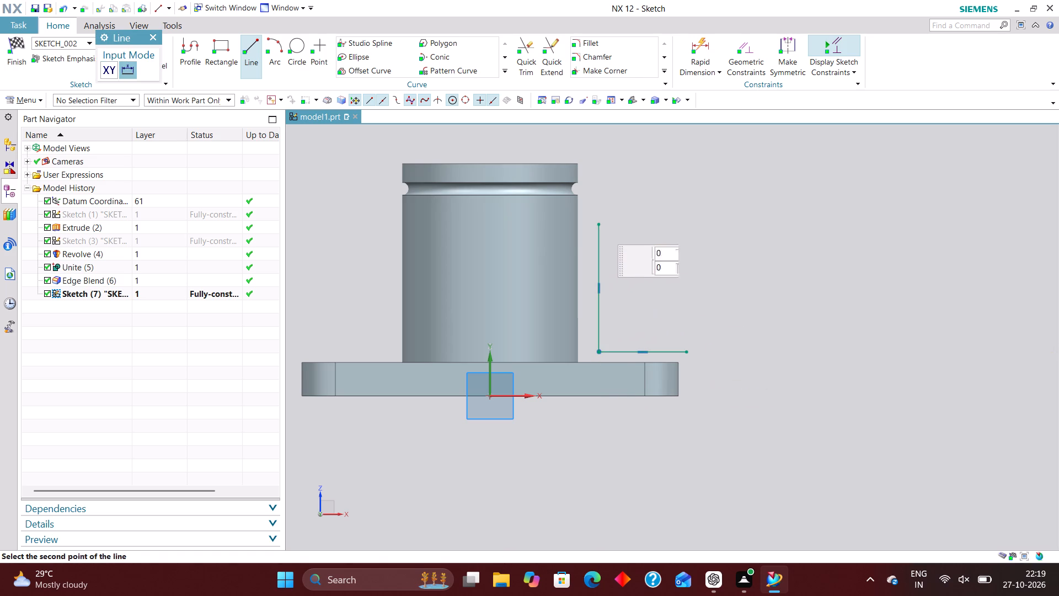
click(688, 350)
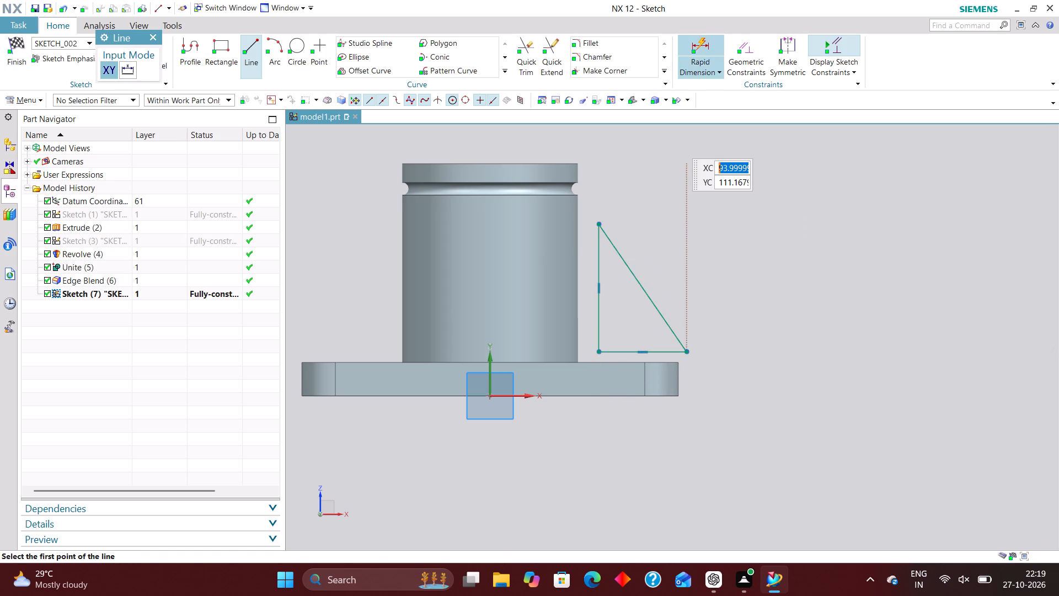
Dimension the triangle's vertical line horizontally from the midpoint of the plate's top edge and set the distance to 41 mm.
click(705, 47)
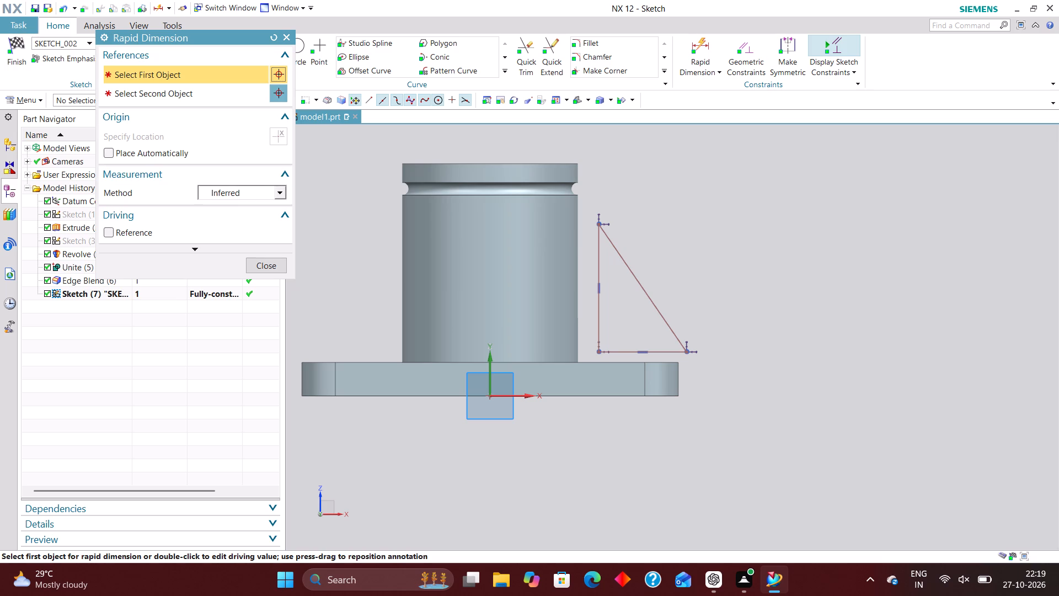
click(490, 360)
click(597, 320)
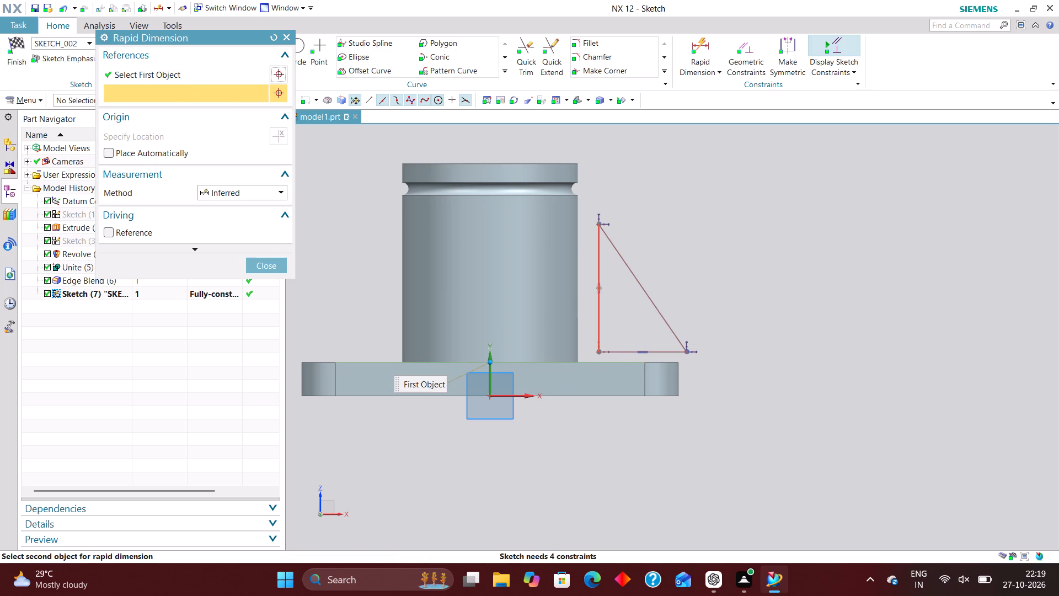
click(544, 470)
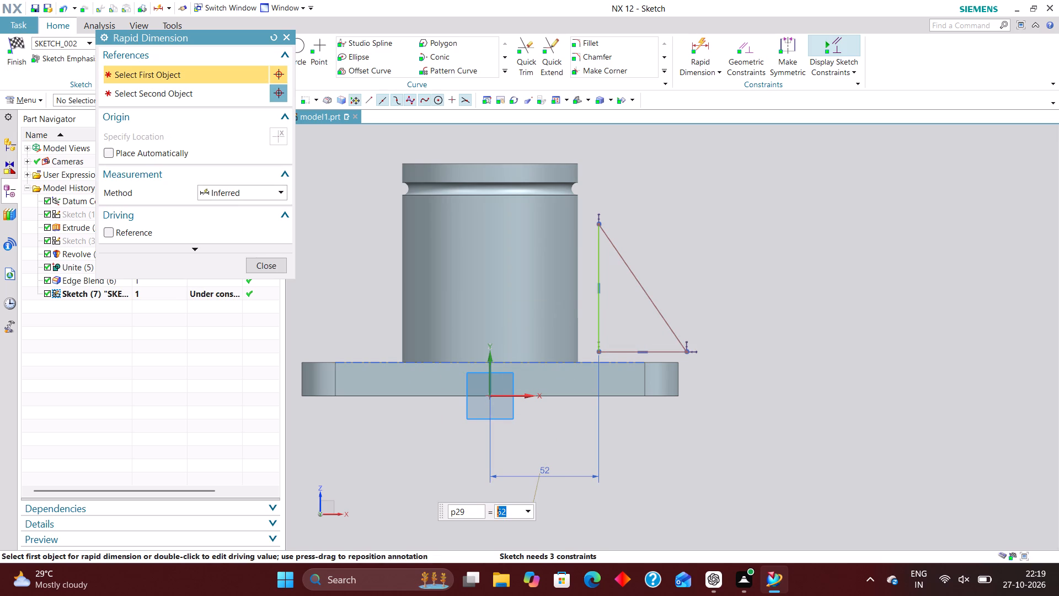
text(40)
key(Return)
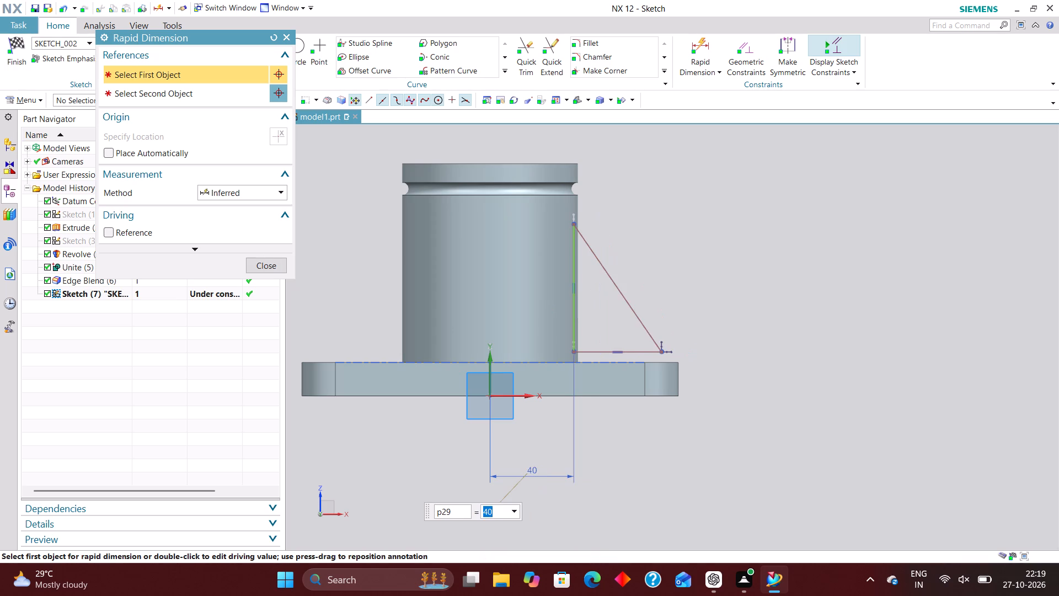
text(41)
key(Return)
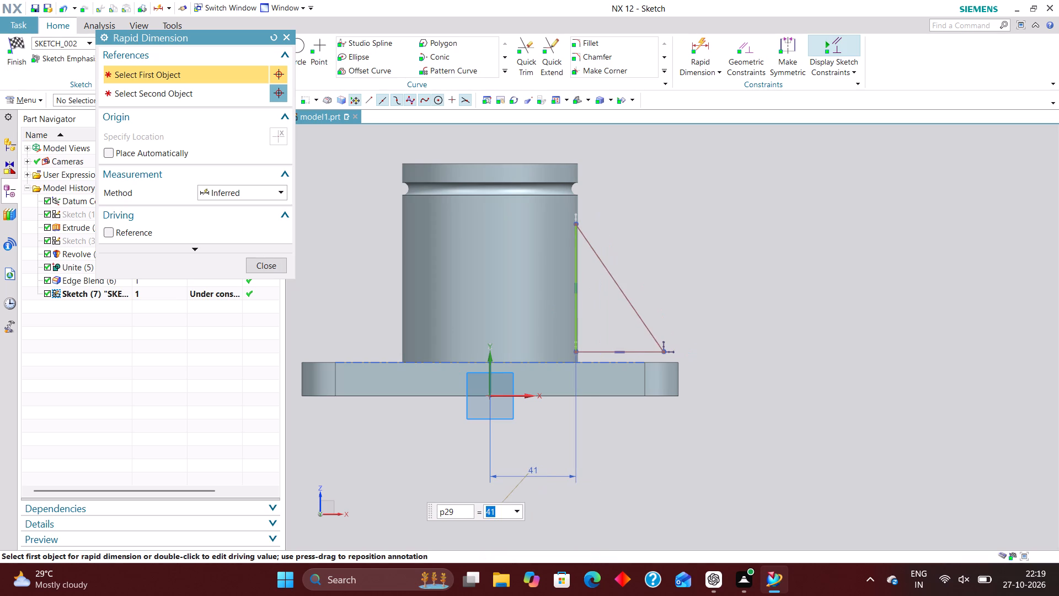
Set the horizontal distance of the triangle's vertical line to 42 mm.
text(42)
key(Return)
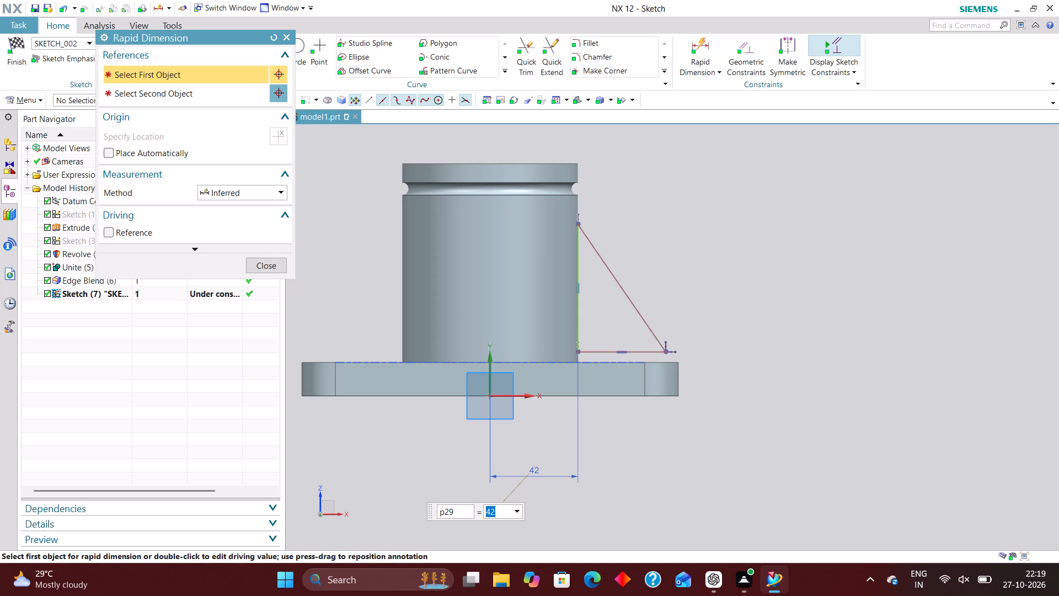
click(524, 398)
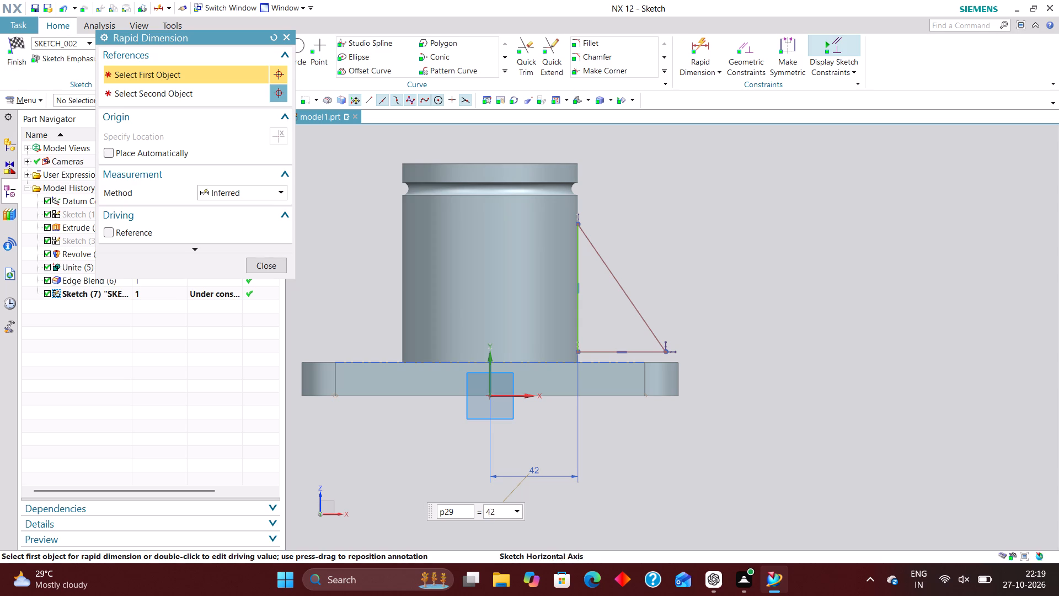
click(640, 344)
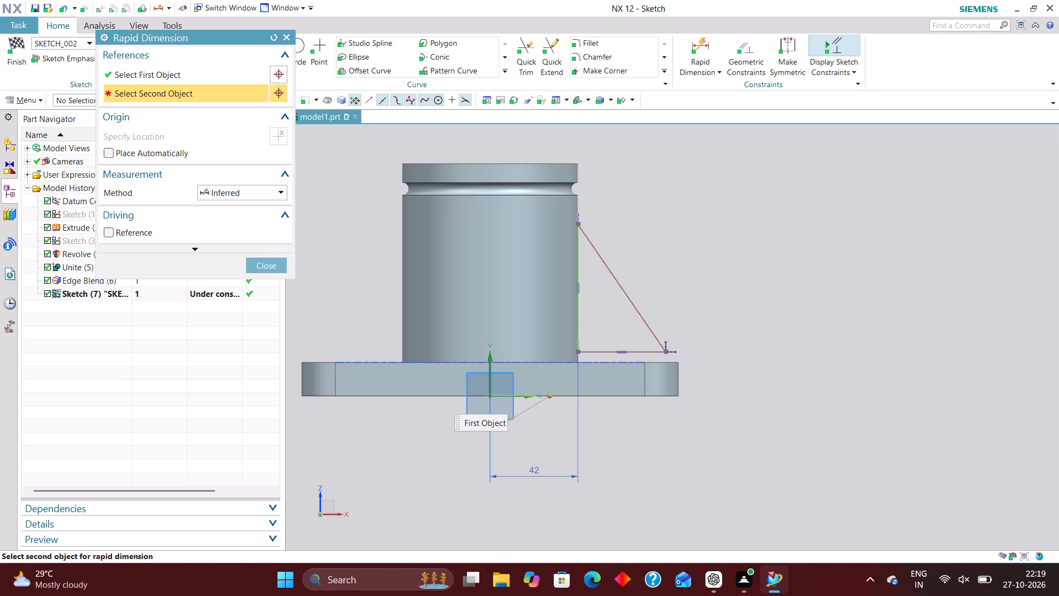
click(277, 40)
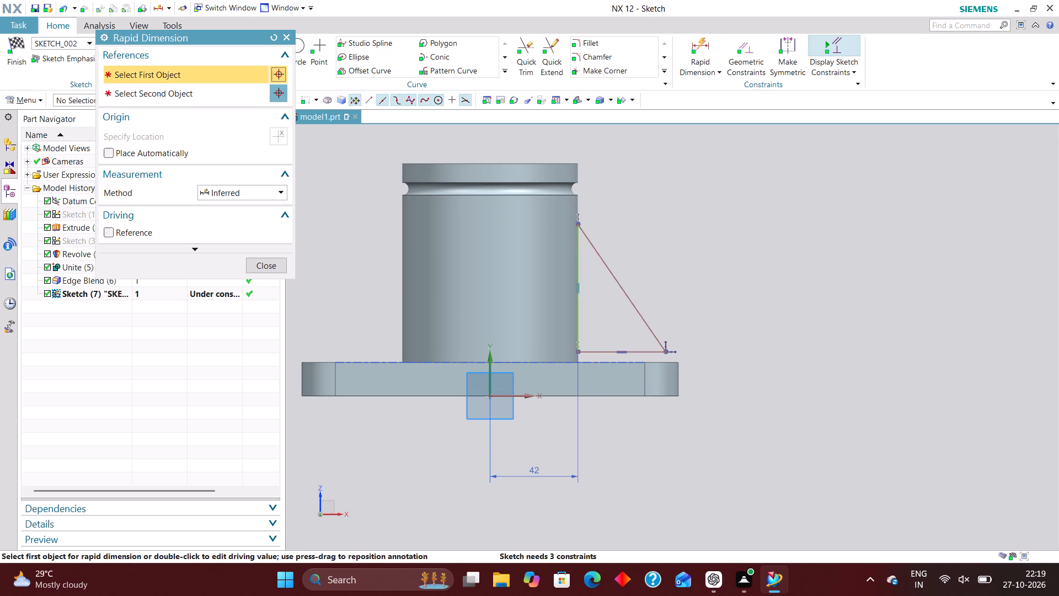
Dimension the triangle's horizontal line vertically from the sketch's horizontal axis and set the distance to 16 mm.
click(514, 398)
click(610, 349)
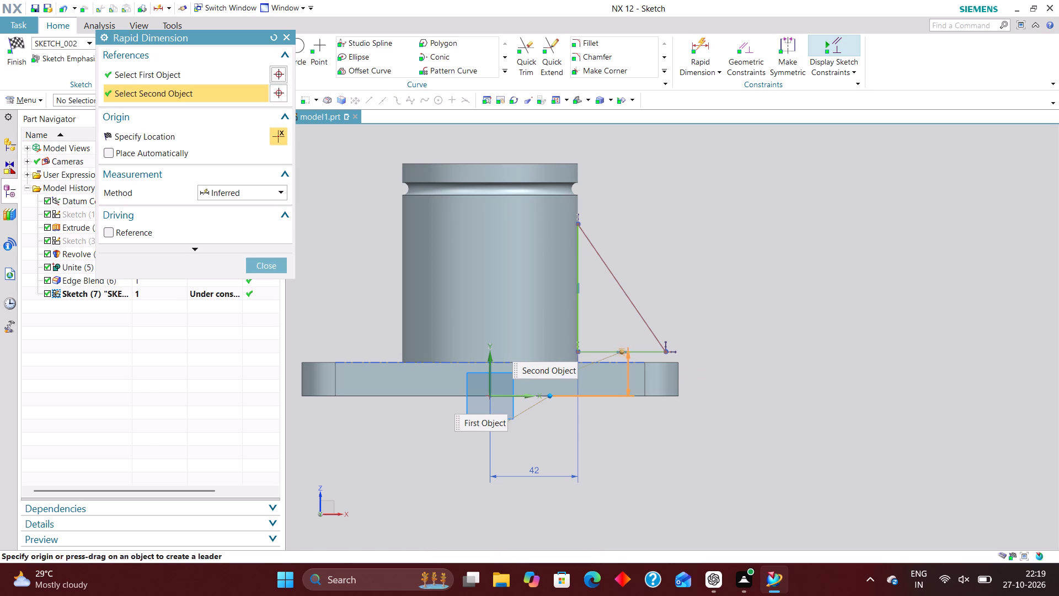
click(744, 380)
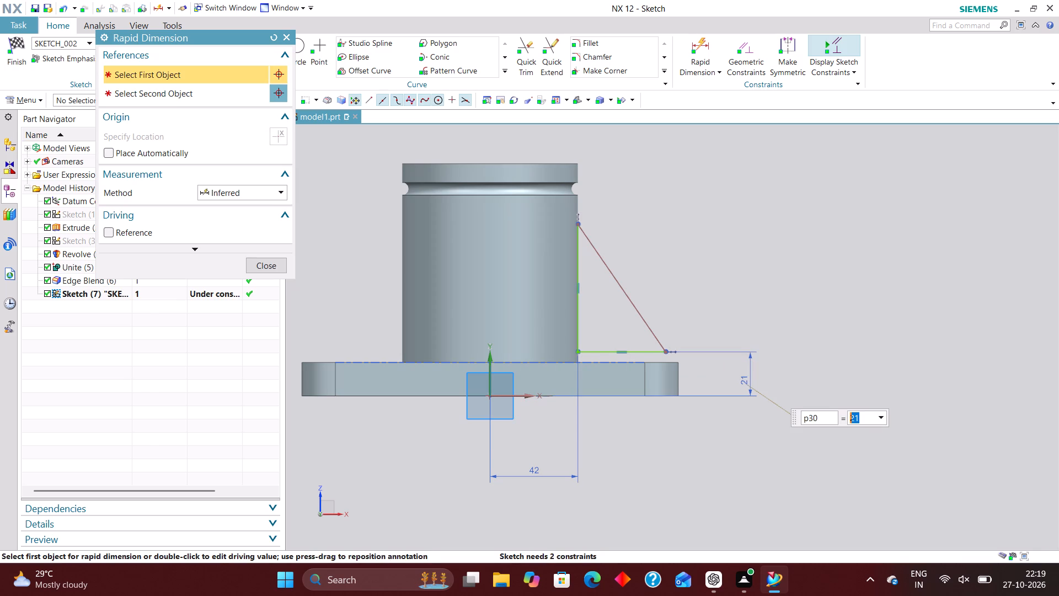
text(16)
key(Return)
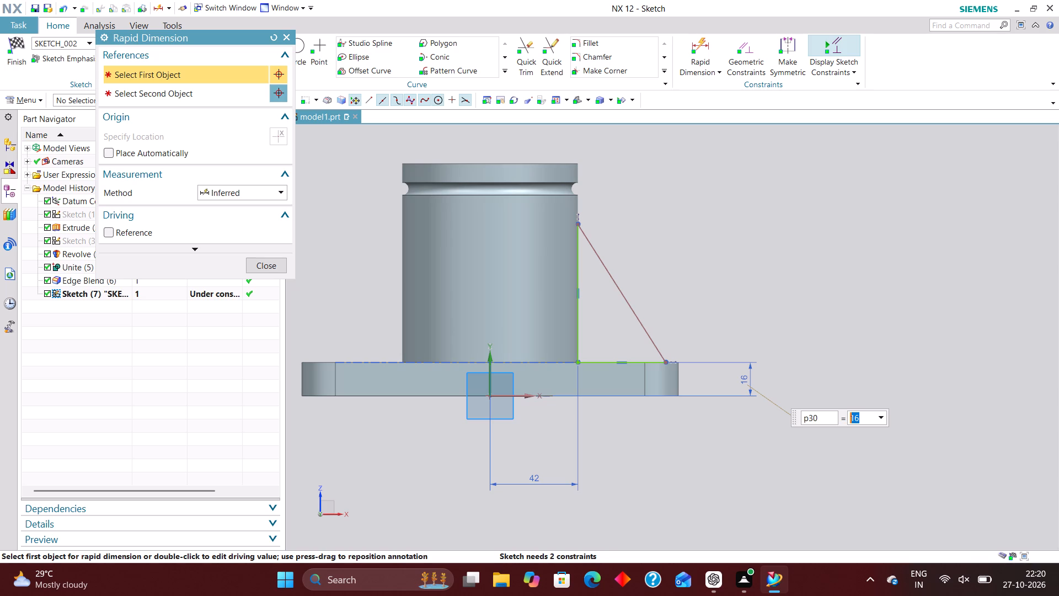
Add an angular dimension between the triangle's horizontal line and its sloping line and set it to 51°.
click(704, 41)
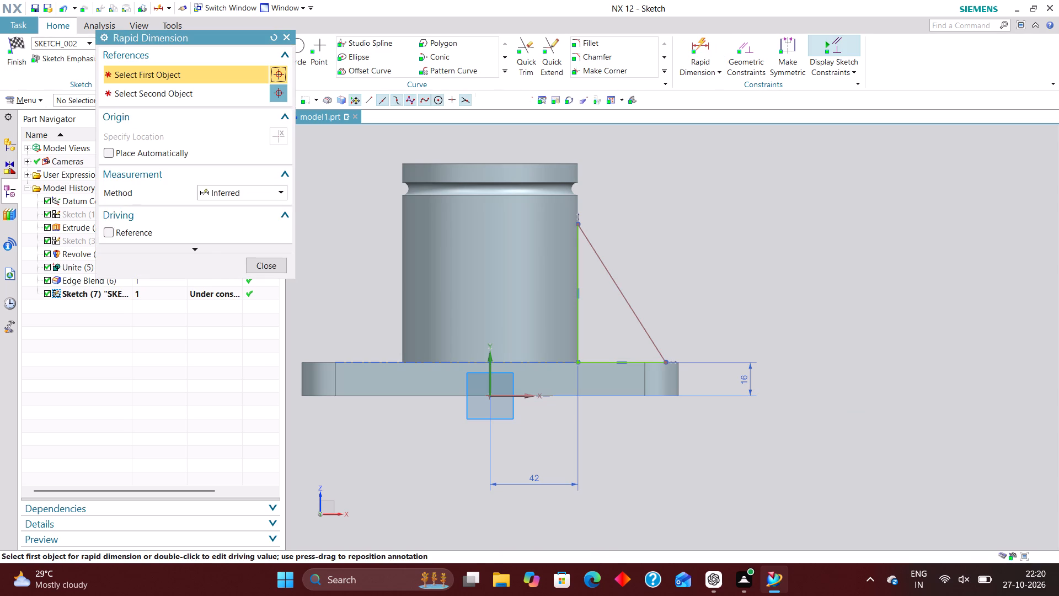
click(256, 192)
click(255, 280)
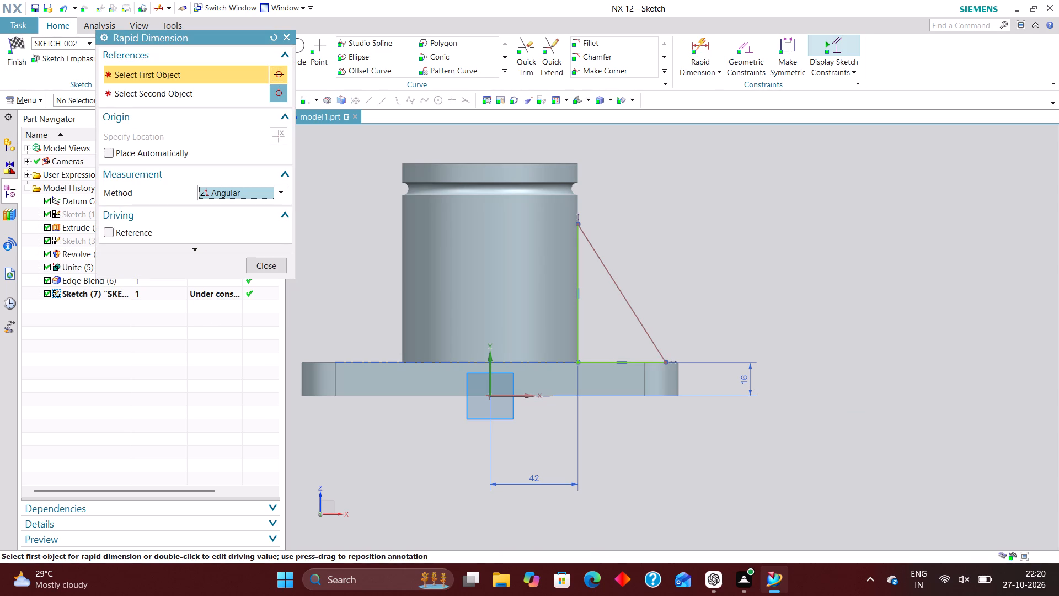
click(648, 360)
click(658, 345)
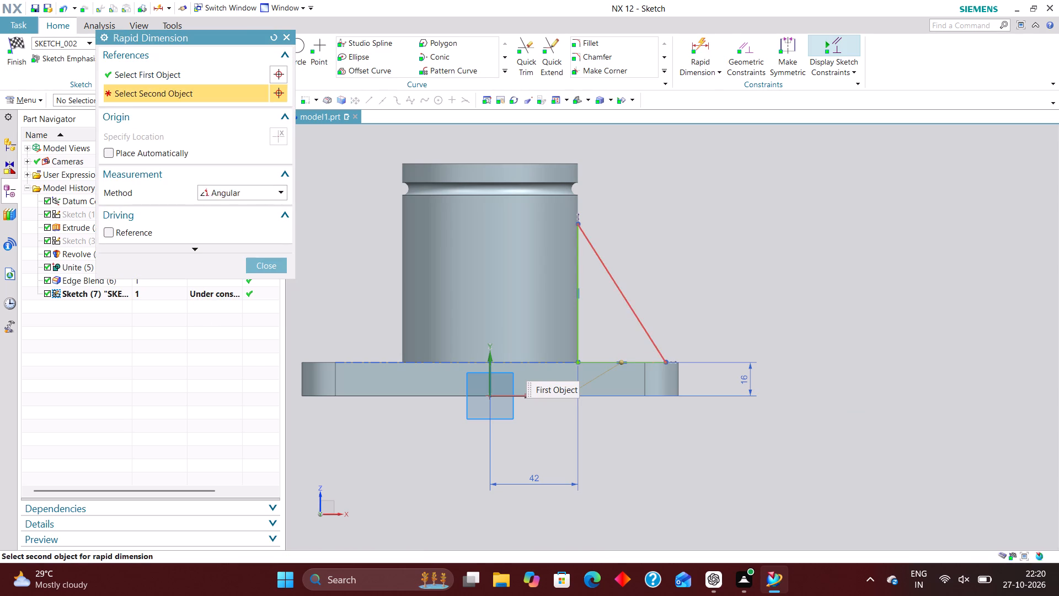
click(612, 326)
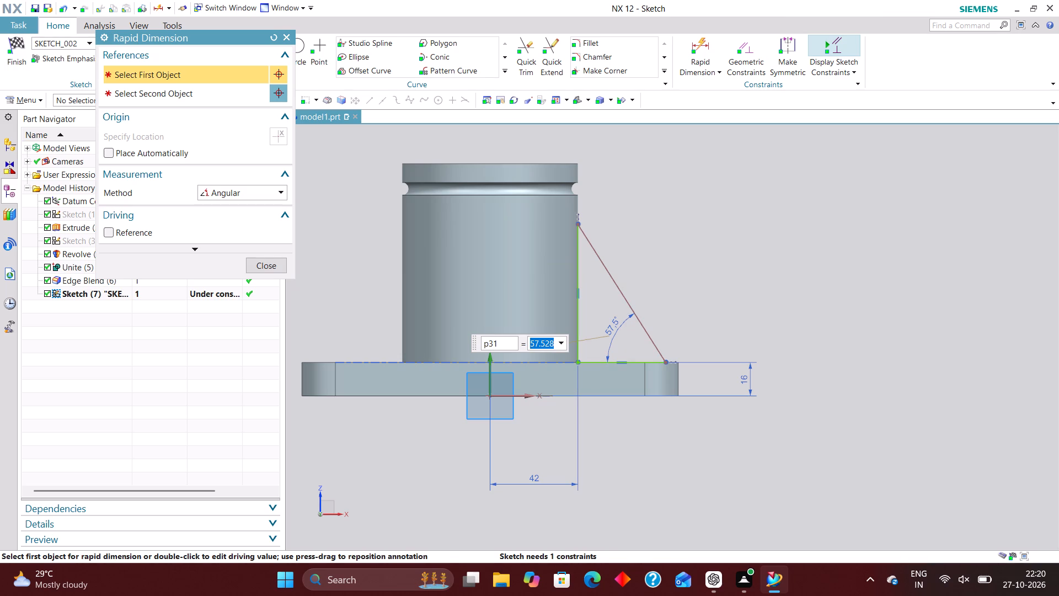
text(51)
key(Return)
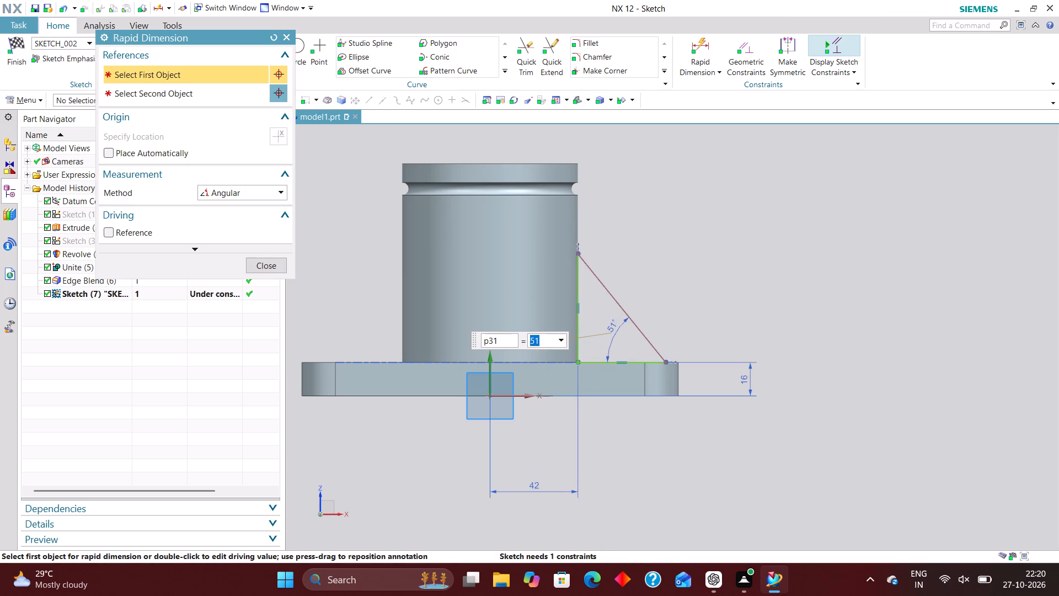
Dimension the length of the triangle's horizontal line with the Inferred method and set it to 48 mm.
scroll(645, 378, up, 3)
click(654, 345)
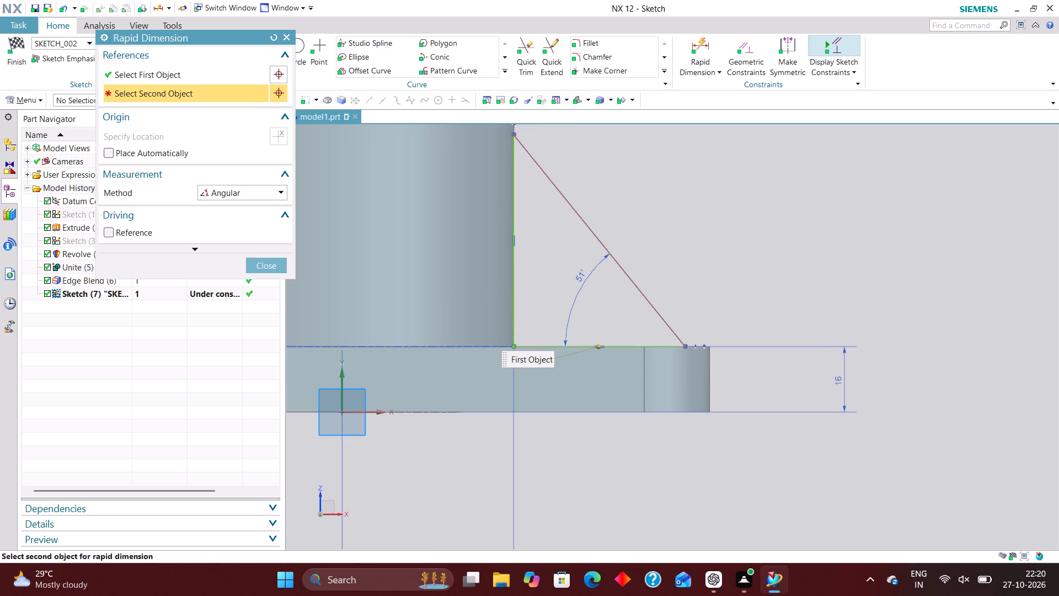
click(266, 195)
click(259, 207)
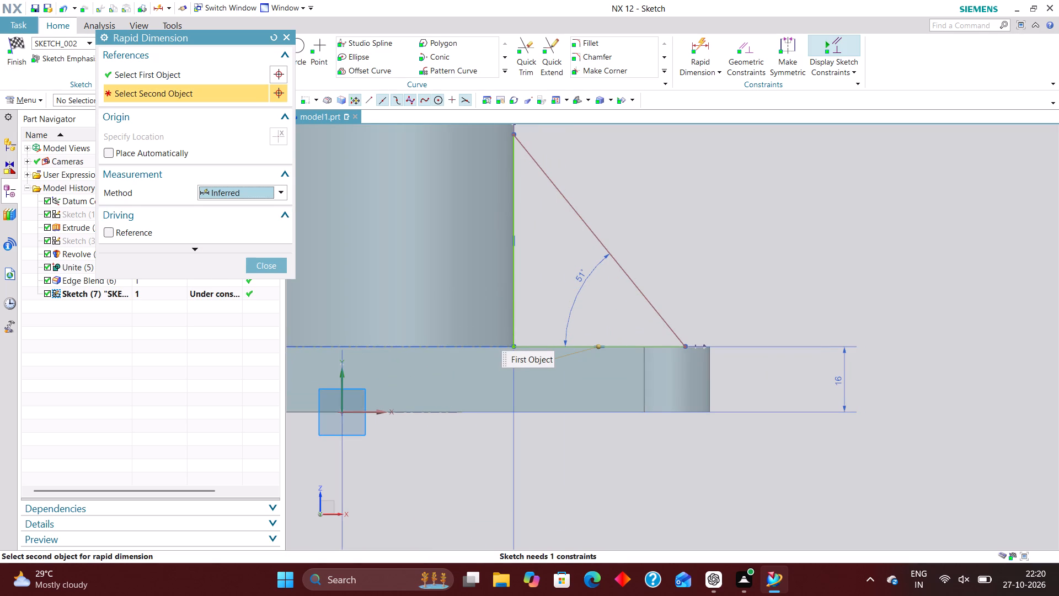
click(271, 36)
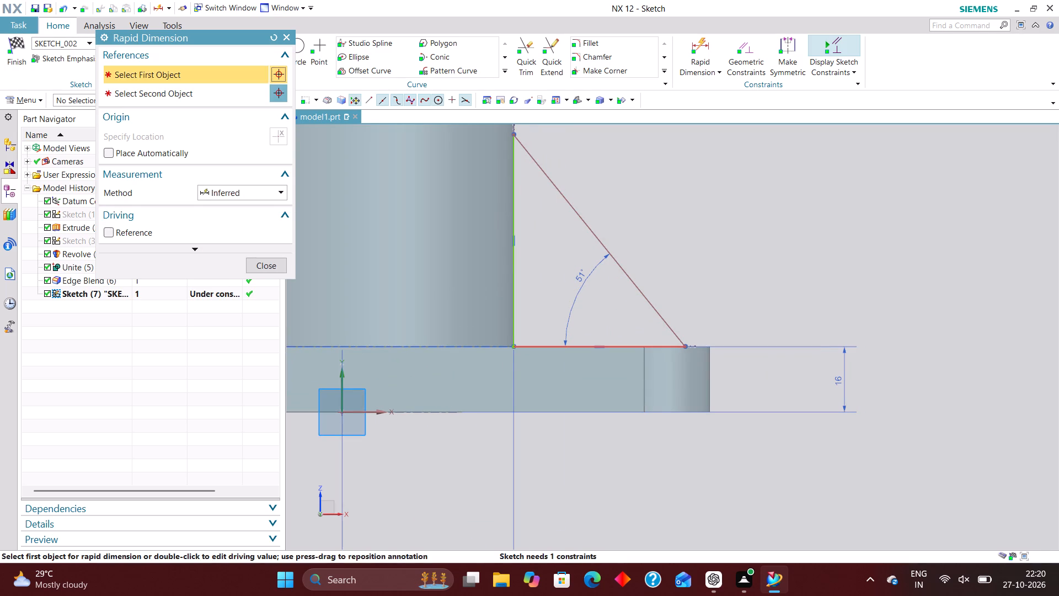
click(621, 347)
click(609, 491)
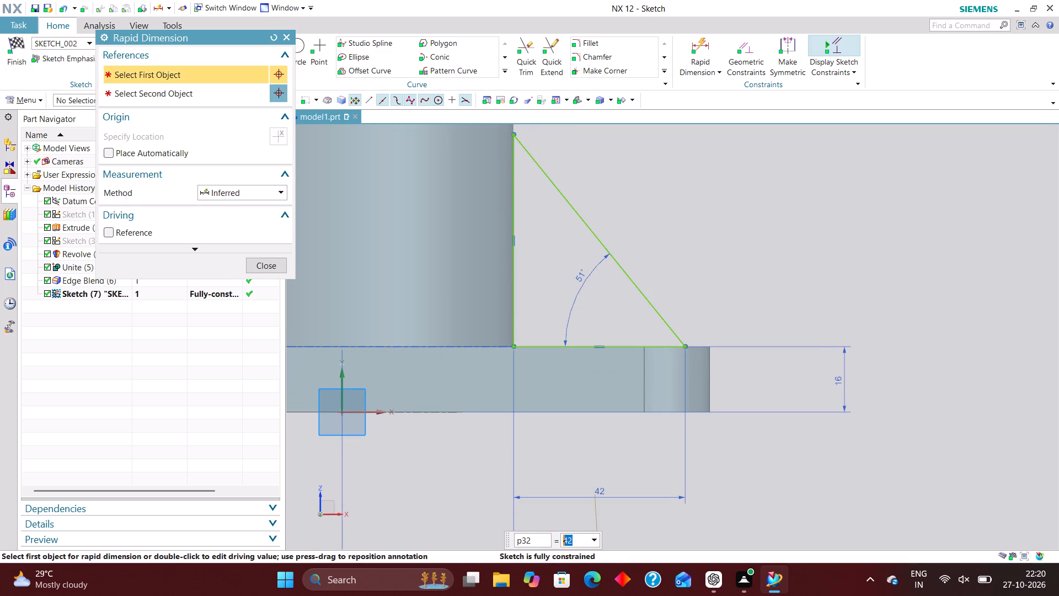
text(45)
key(Return)
text(50)
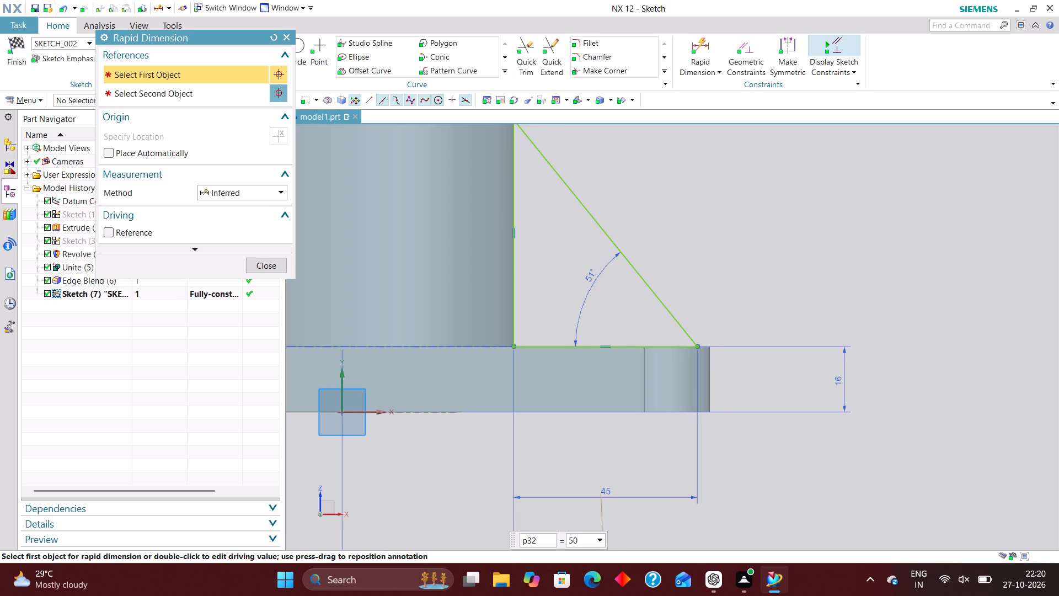
key(Return)
text(48)
key(Return)
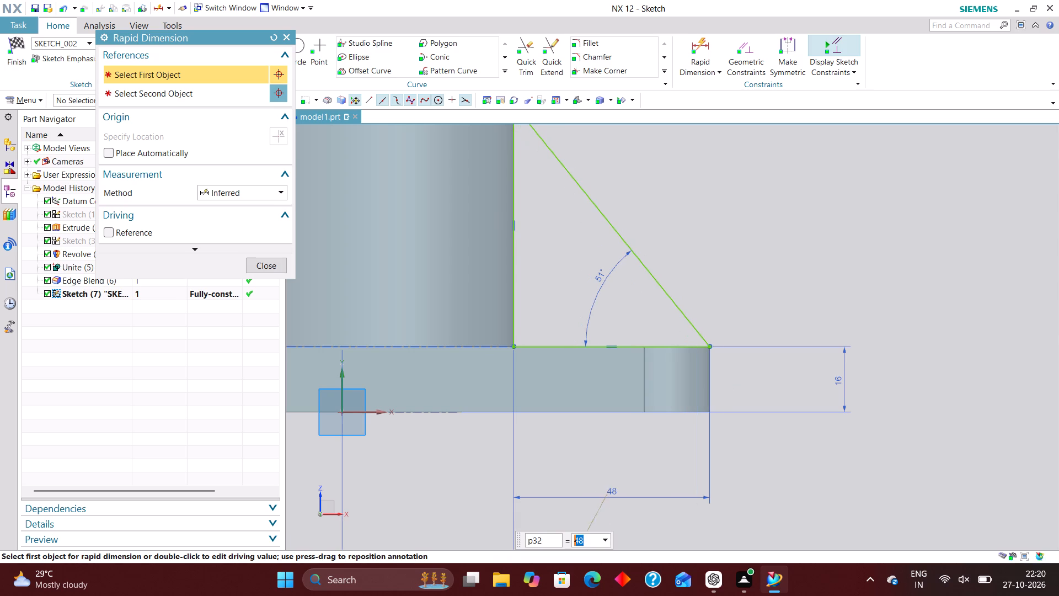
scroll(781, 466, down, 3)
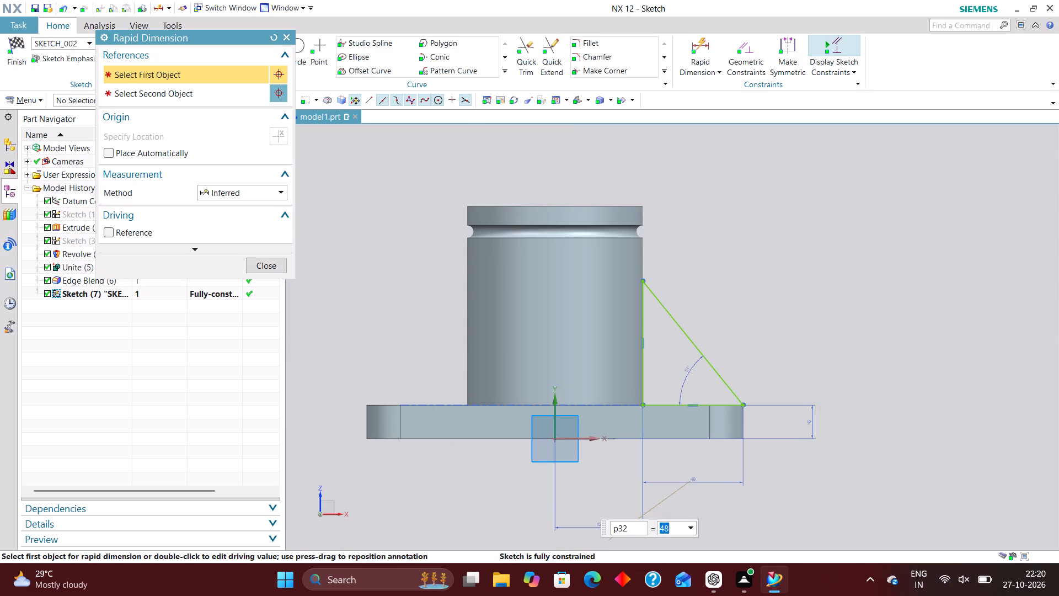
click(273, 265)
Finish the triangle sketch and return to modeling.
scroll(431, 281, down, 3)
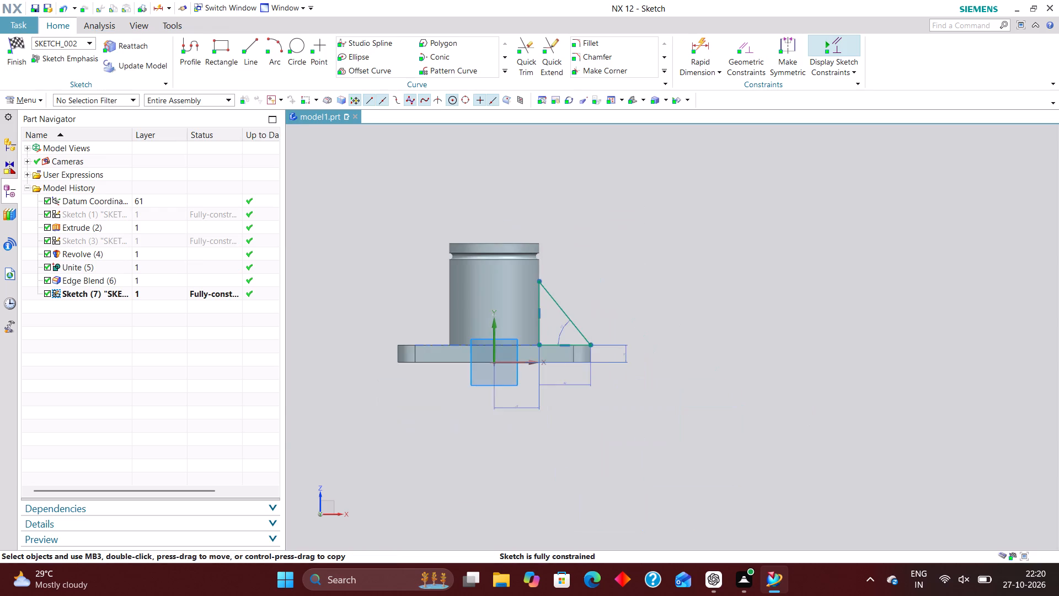
scroll(527, 280, up, 3)
click(17, 44)
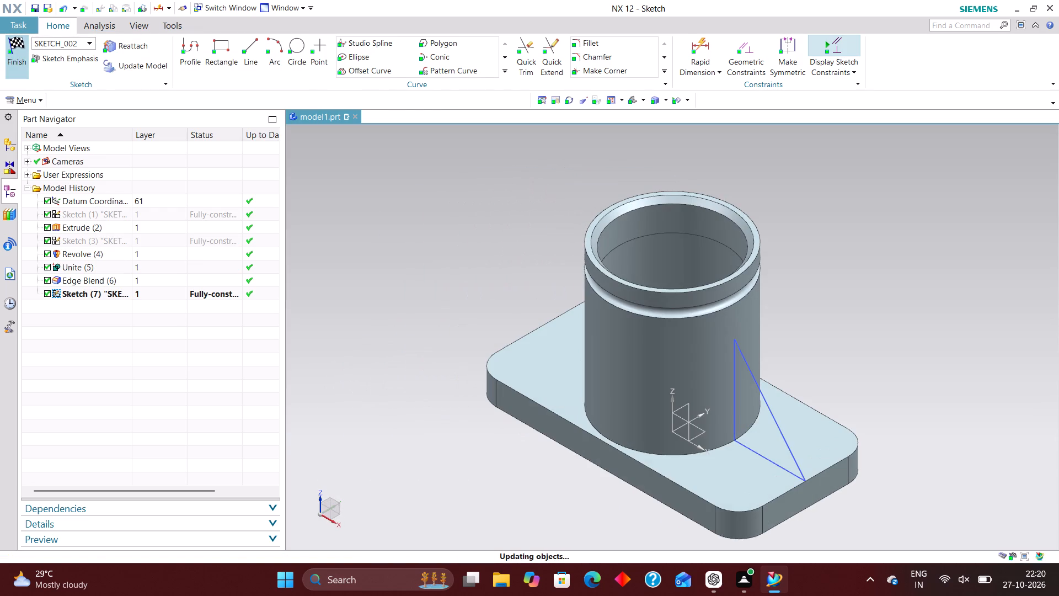
Extrude the triangle sketch as a rib with a Symmetric Value of 4 mm and Boolean set to None.
click(163, 45)
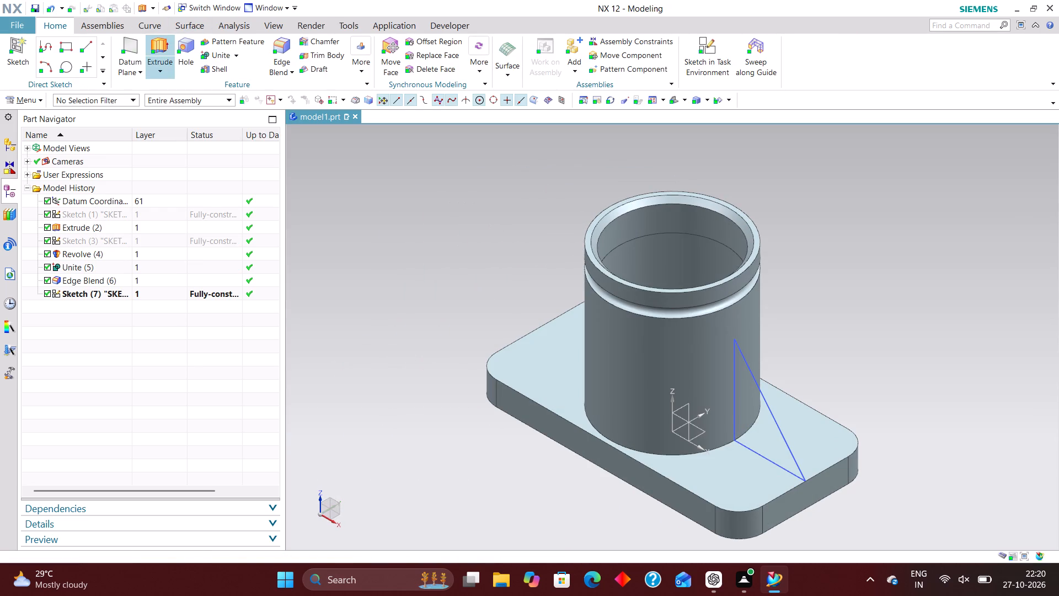
click(778, 425)
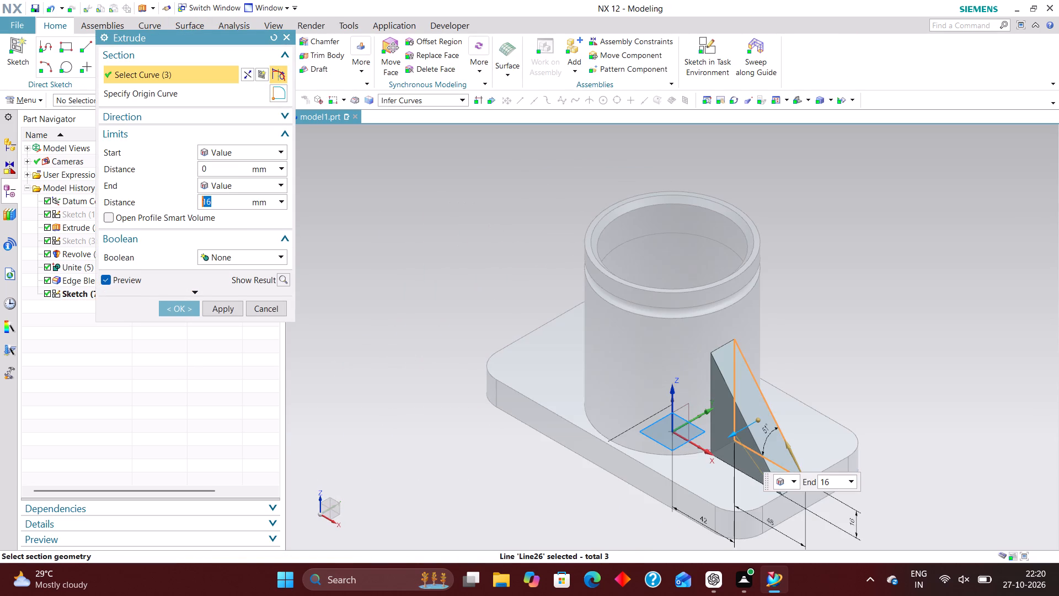
click(237, 148)
click(239, 177)
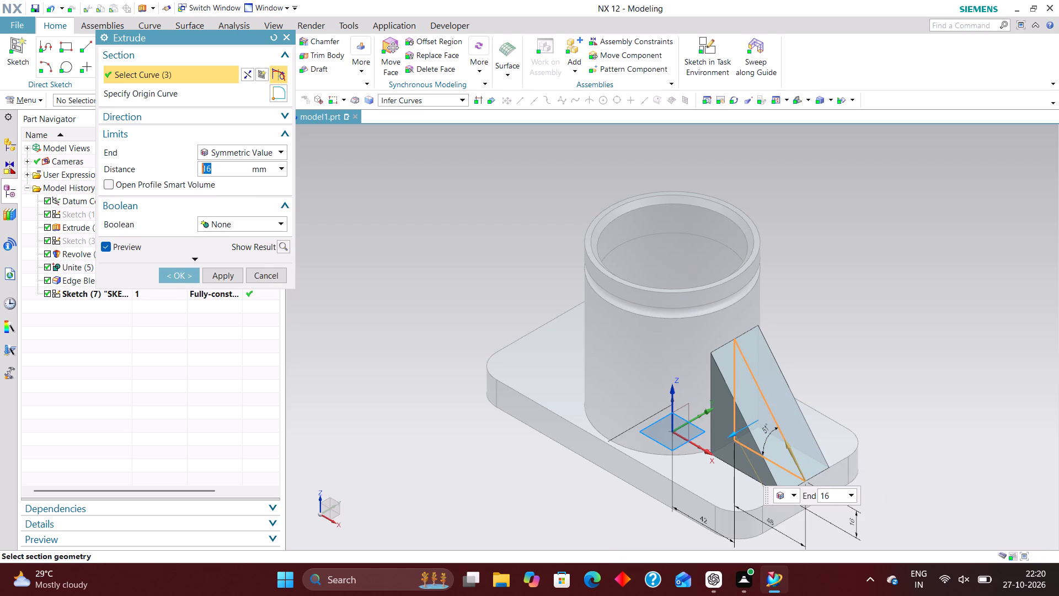
key(4)
key(Return)
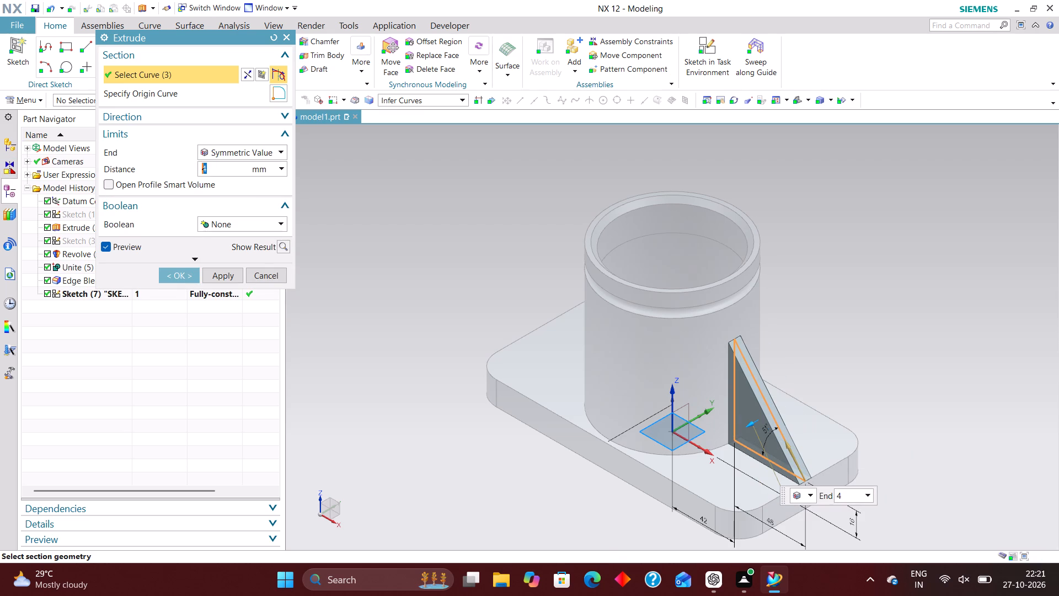
click(187, 273)
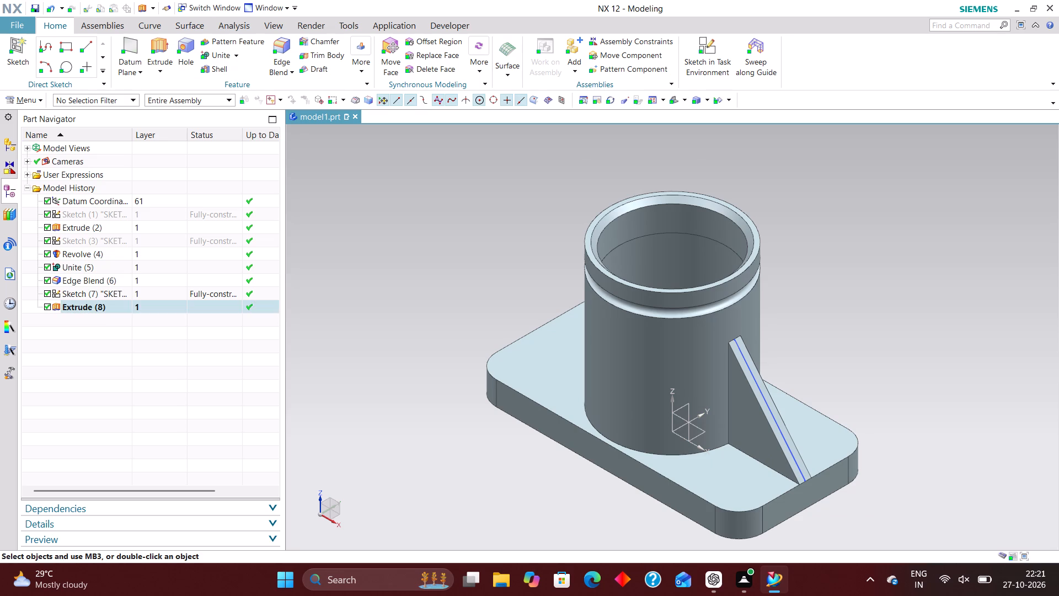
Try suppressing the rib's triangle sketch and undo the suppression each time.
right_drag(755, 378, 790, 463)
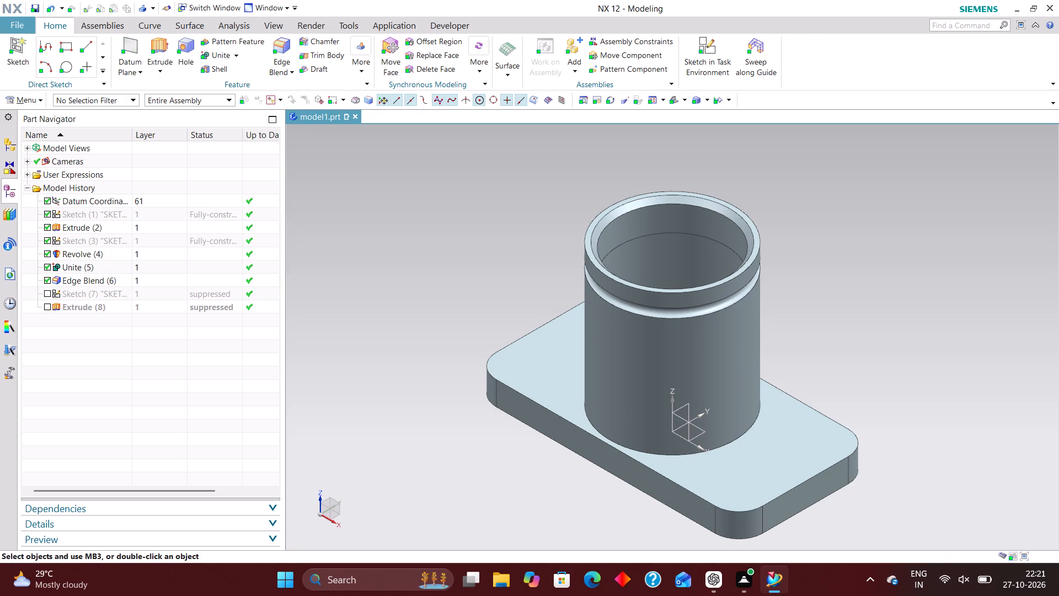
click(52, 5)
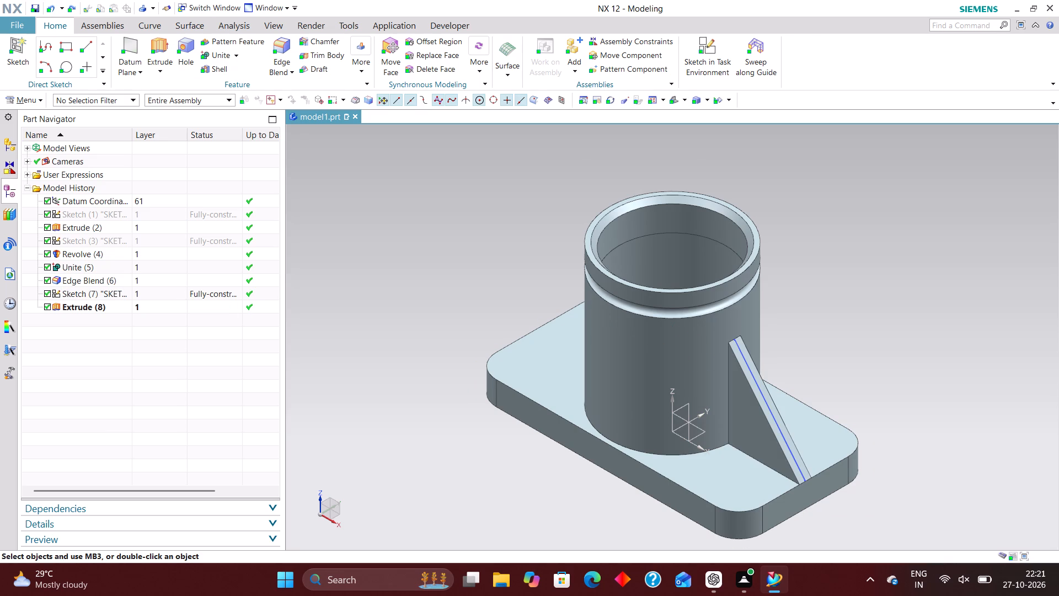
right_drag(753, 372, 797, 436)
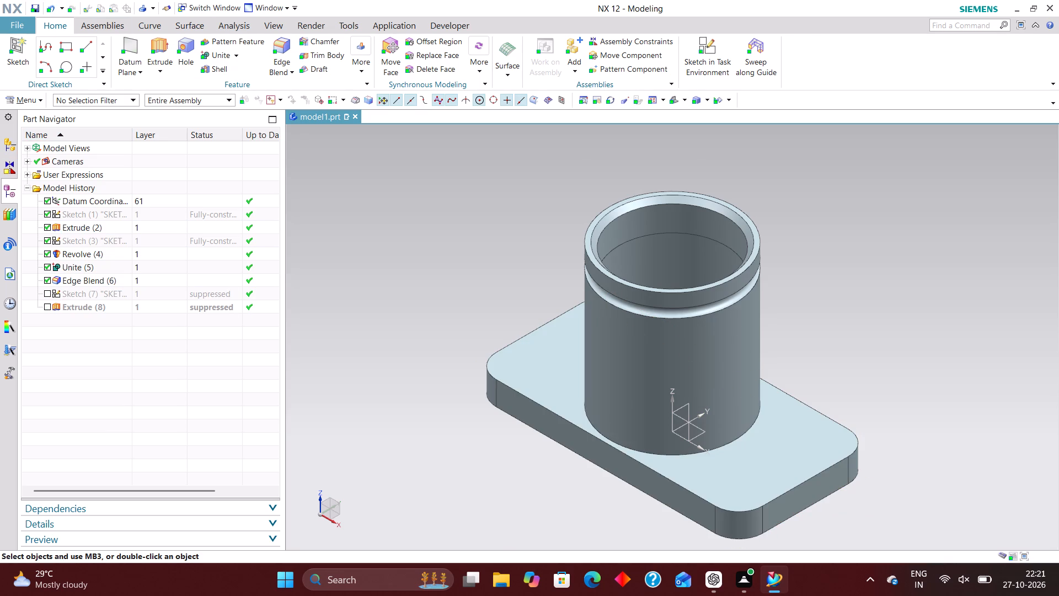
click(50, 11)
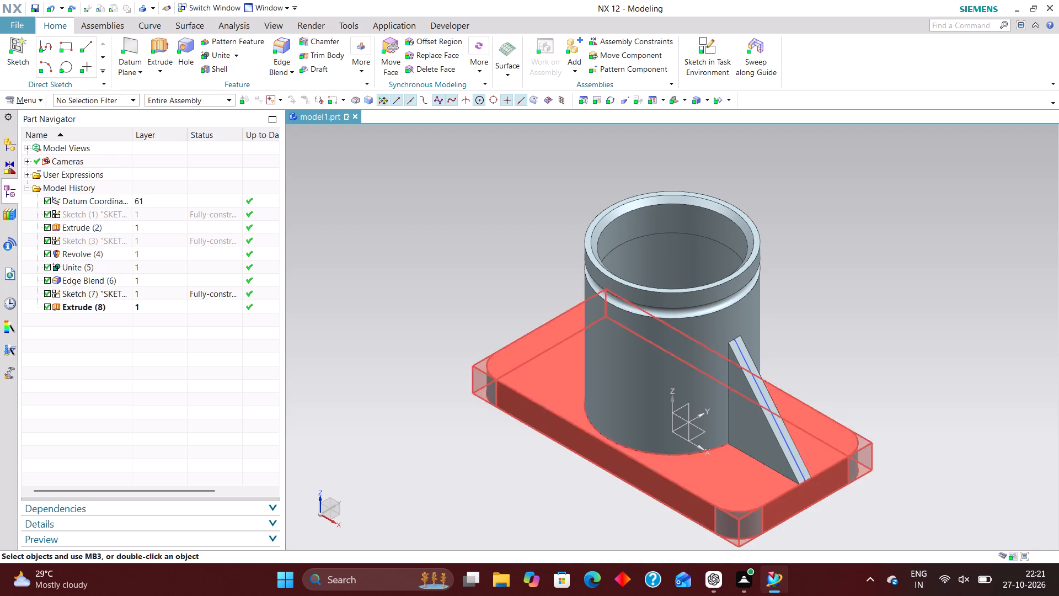
Hide the triangle sketch on the rib.
right_drag(766, 396, 760, 439)
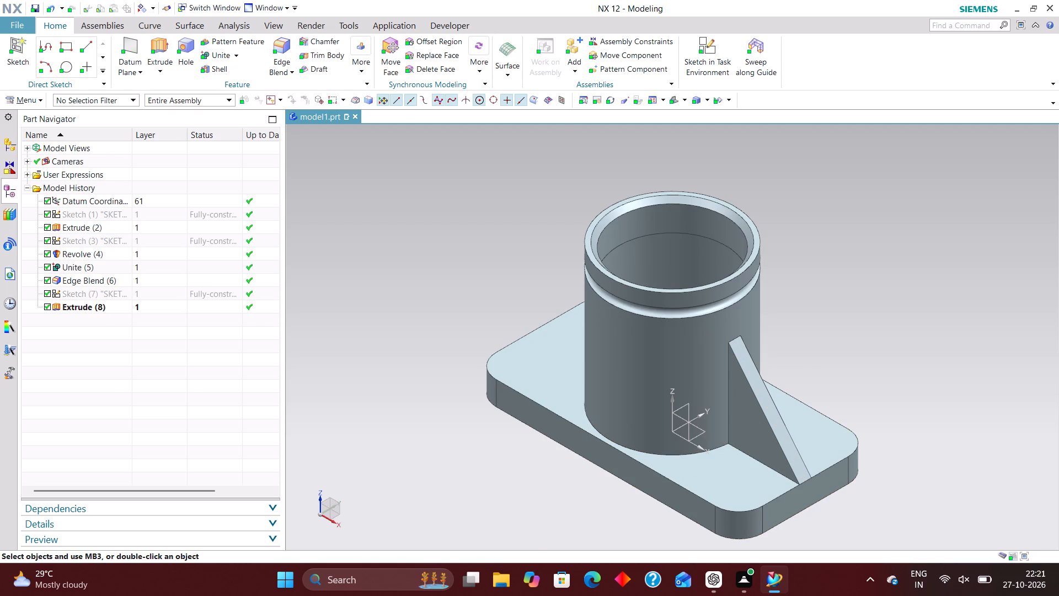
Mirror the extruded rib feature about the YZ plane of the datum coordinate system to the cylinder's opposite side.
click(363, 67)
click(378, 104)
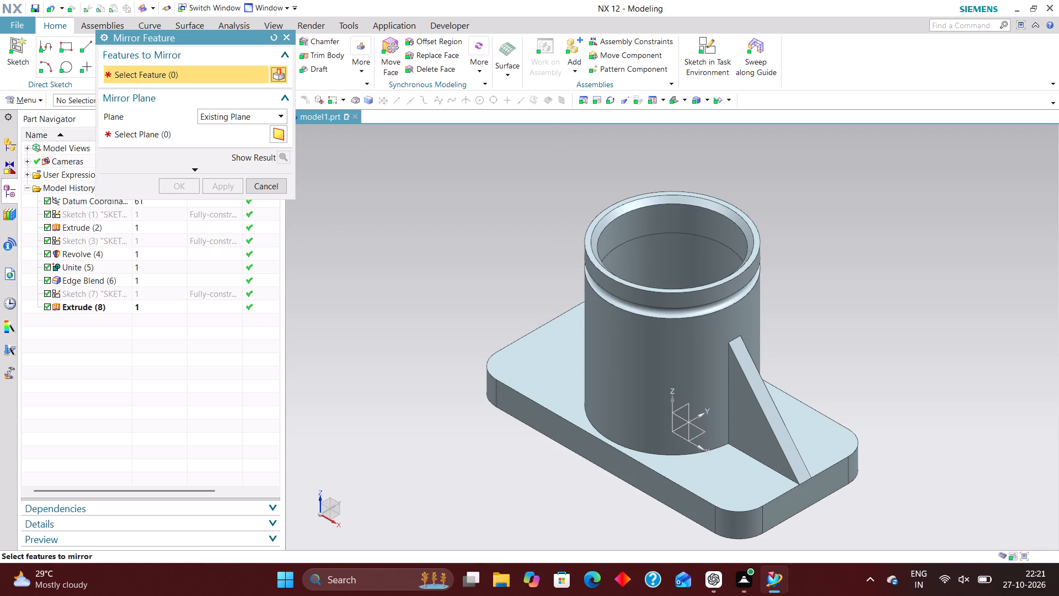
click(778, 428)
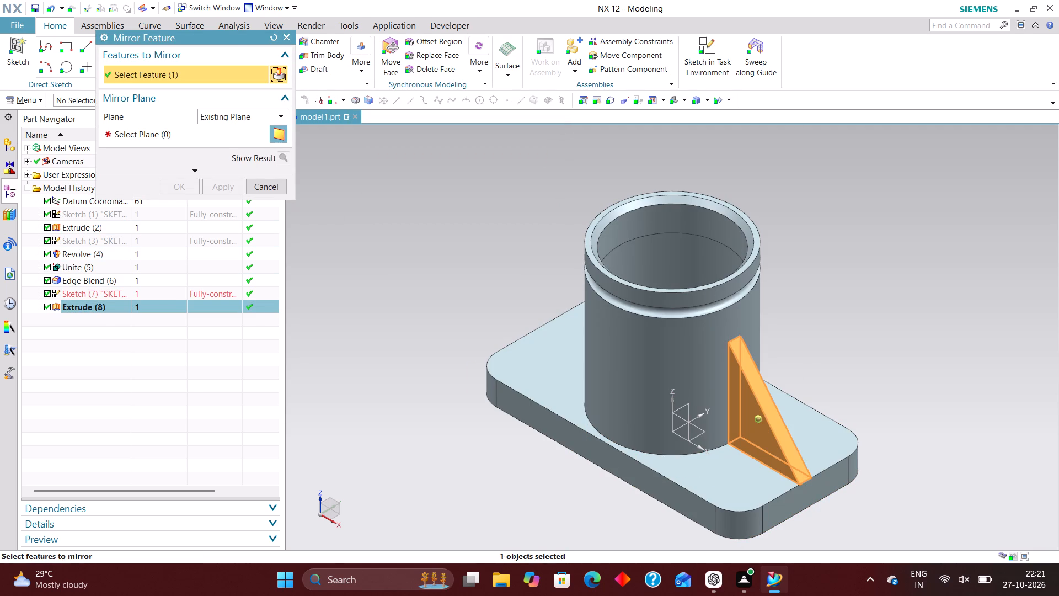
click(204, 135)
click(689, 406)
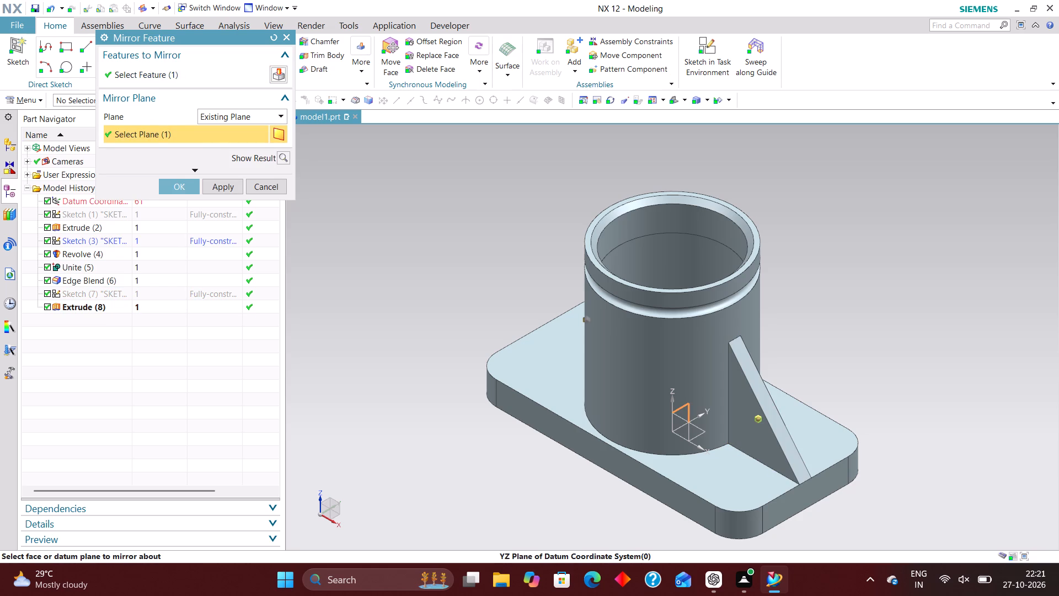
click(192, 189)
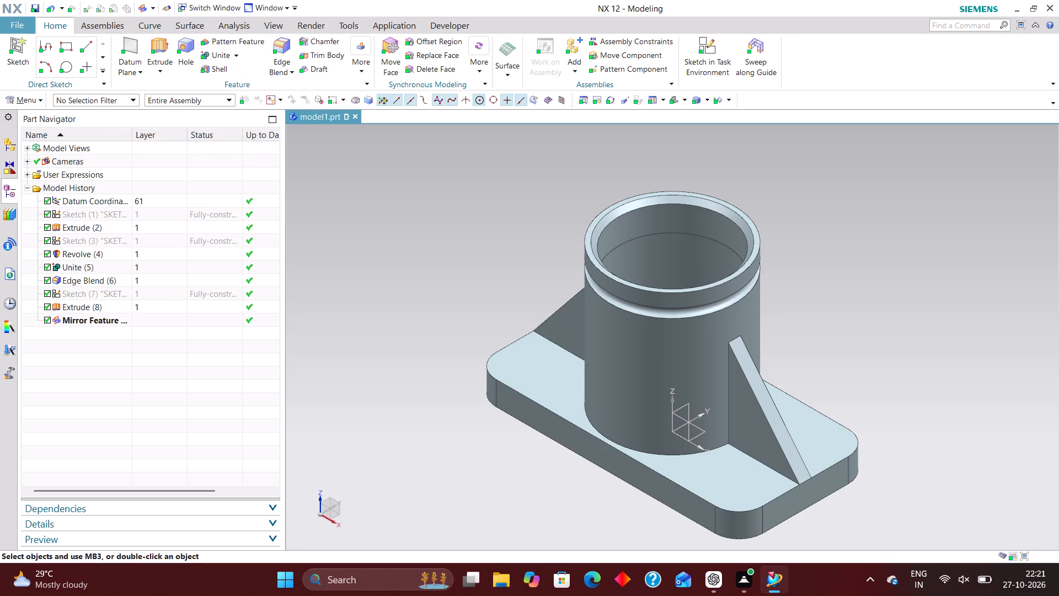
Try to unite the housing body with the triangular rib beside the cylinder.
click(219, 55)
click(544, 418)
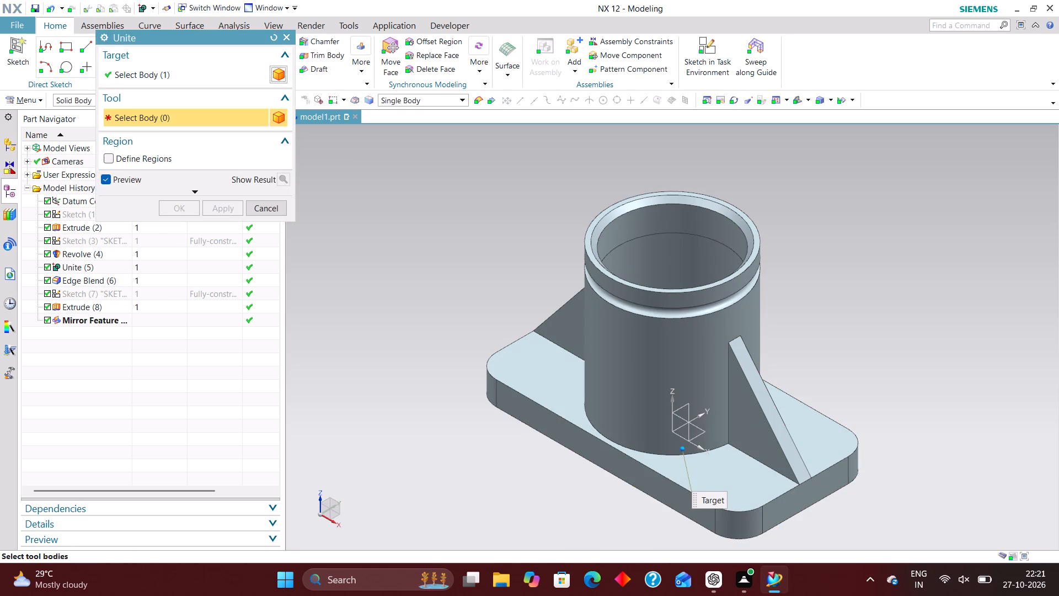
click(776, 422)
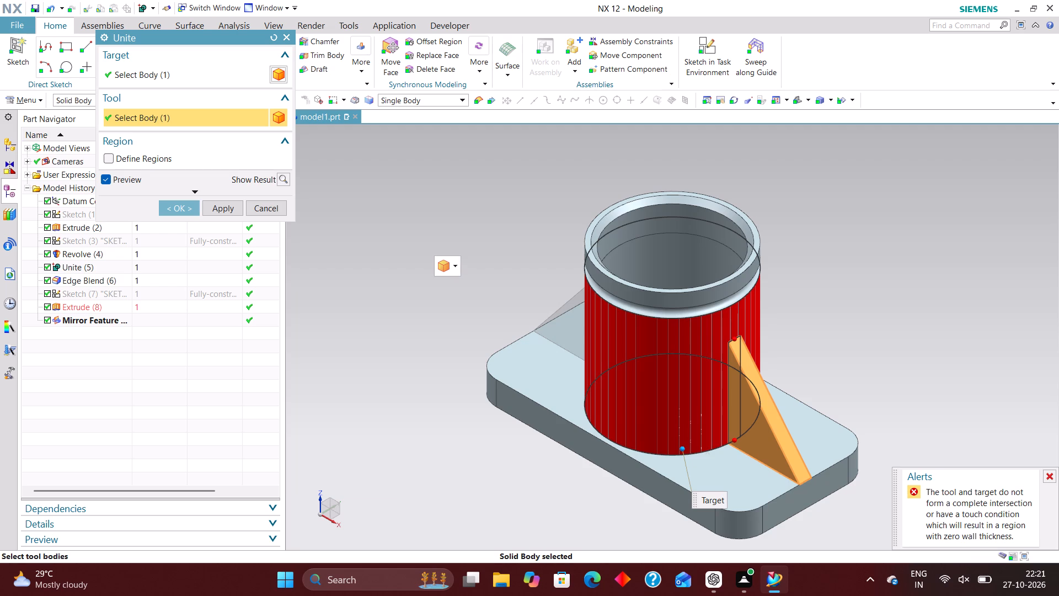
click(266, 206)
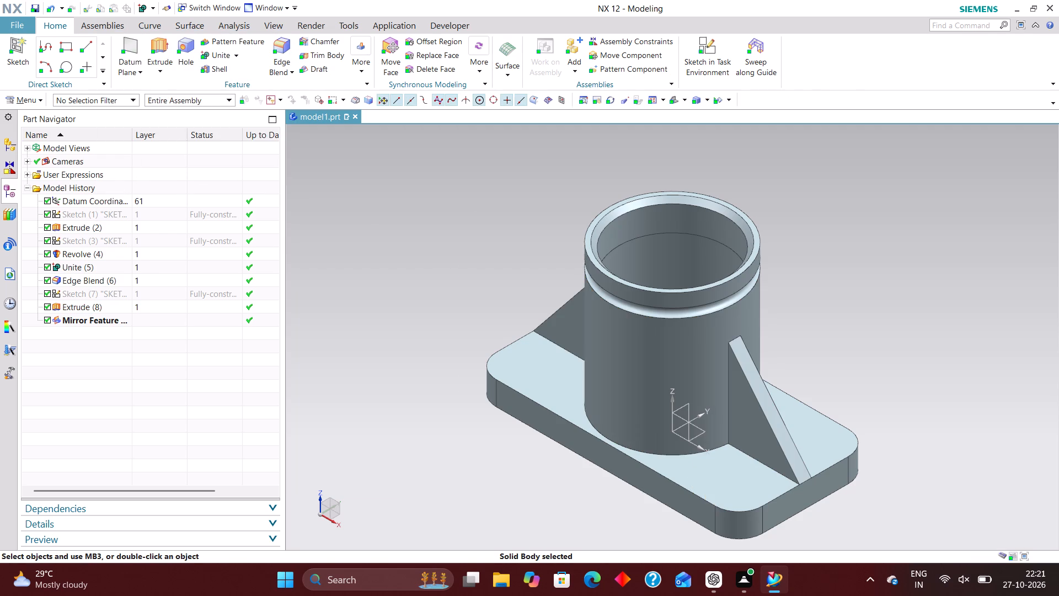
Examine the junctions between the triangular ribs and the cylinder wall up close and in the front view.
scroll(756, 405, up, 4)
middle_drag(866, 386, 918, 373)
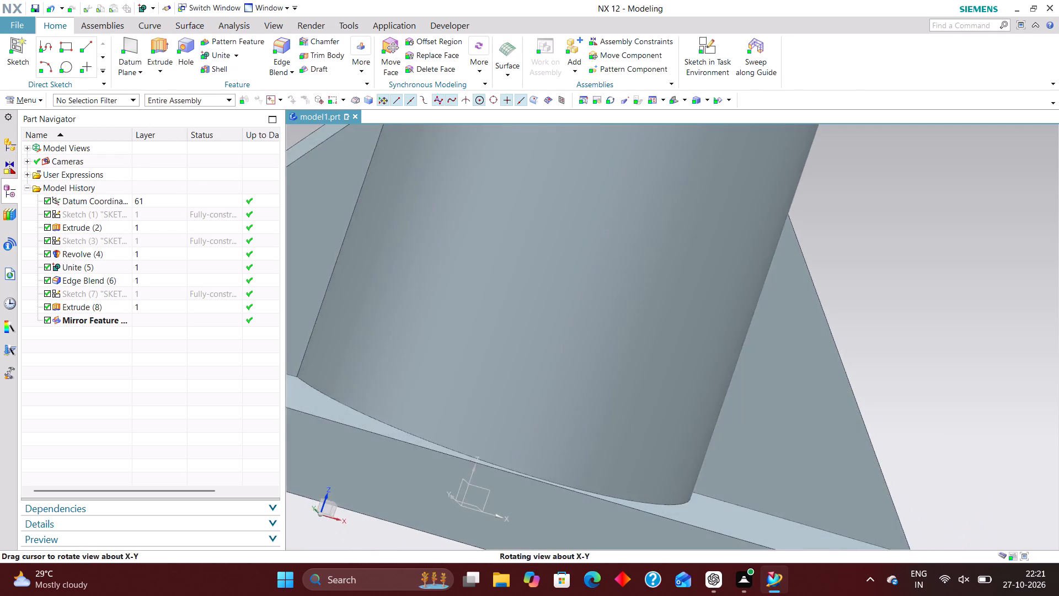
middle_drag(918, 373, 900, 374)
scroll(905, 373, up, 1)
right_drag(997, 353, 886, 346)
scroll(764, 476, up, 1)
scroll(764, 467, down, 4)
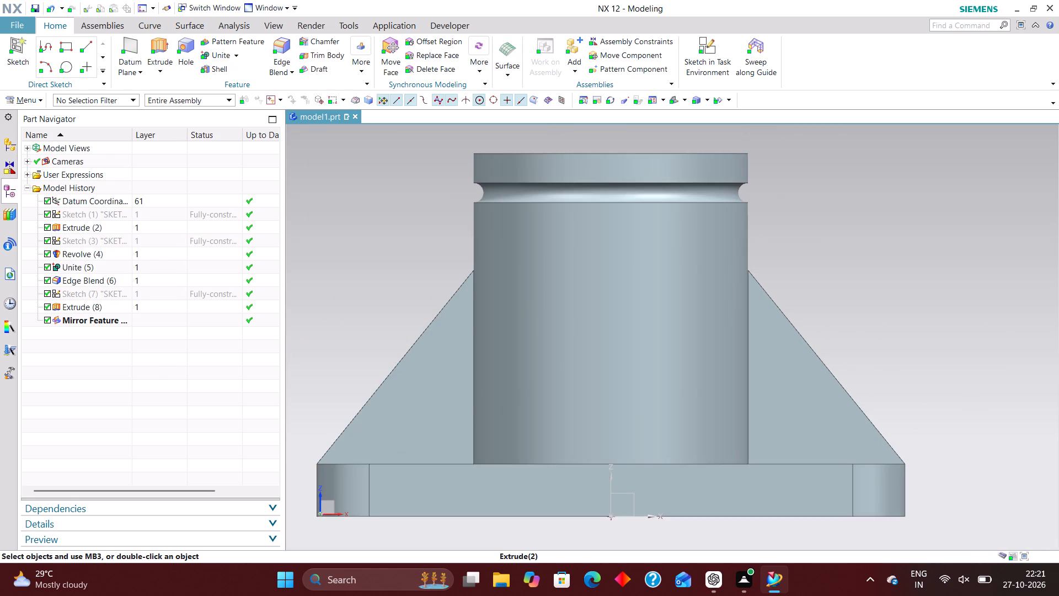
scroll(759, 277, up, 6)
scroll(717, 259, up, 6)
scroll(720, 234, down, 6)
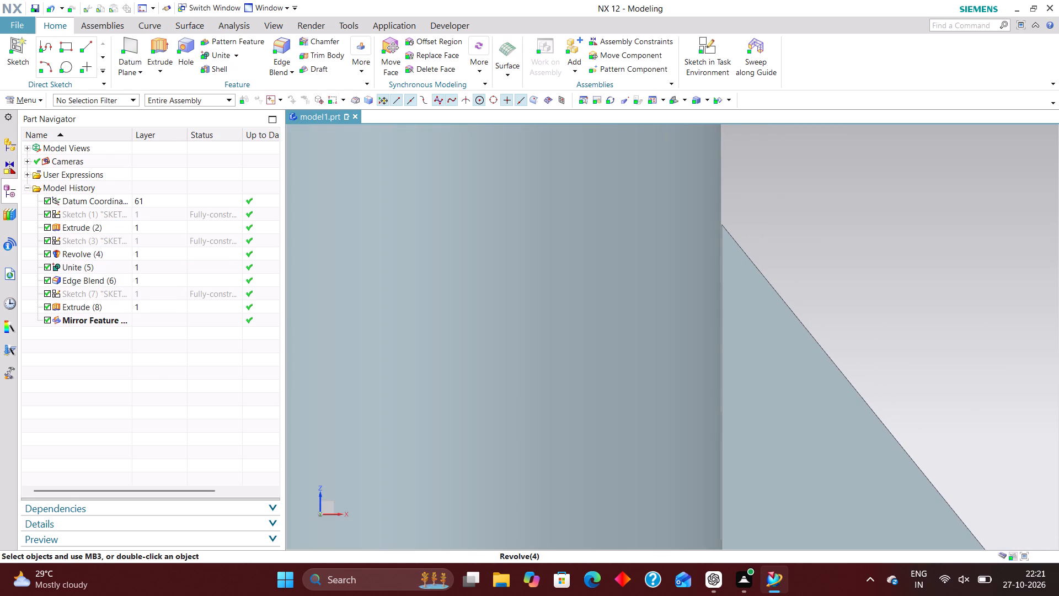
scroll(732, 267, down, 6)
scroll(741, 439, up, 5)
scroll(727, 353, down, 5)
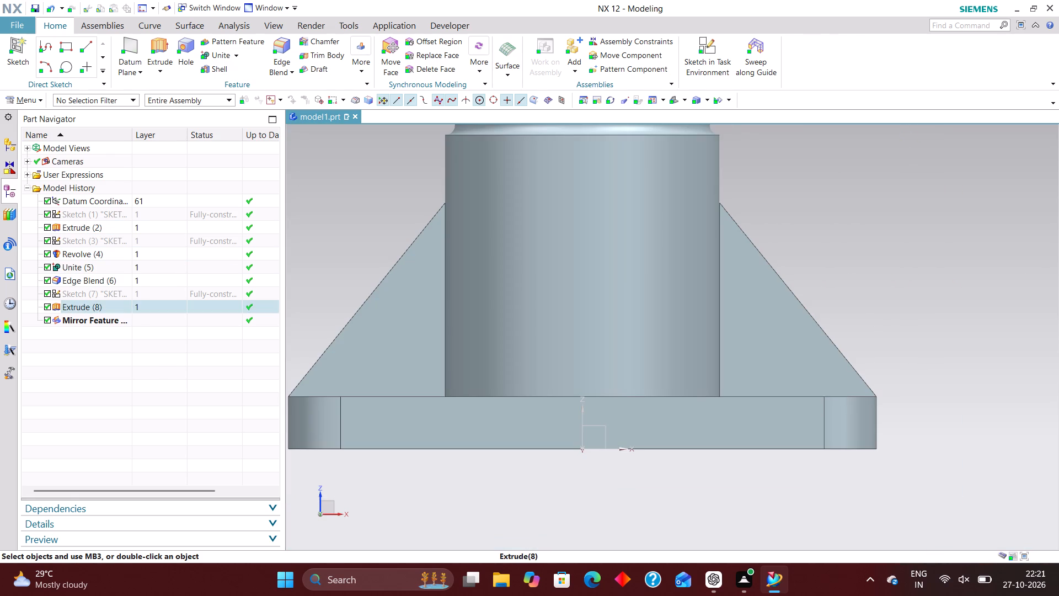
Edit the rib's triangle sketch with rollback and set the distance from the origin to its vertical side to 41 mm.
click(160, 297)
right_click(162, 295)
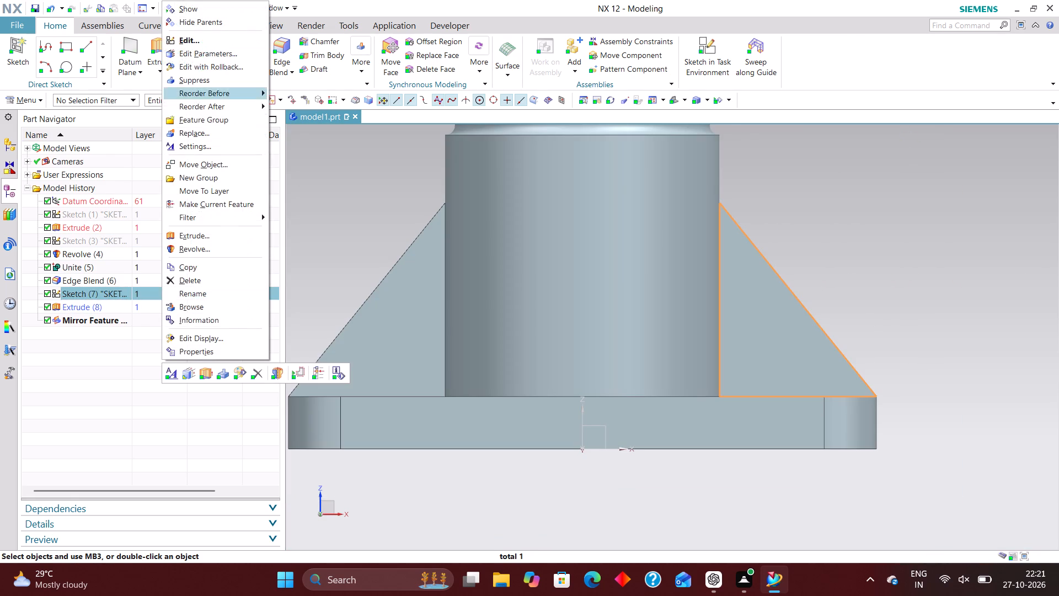
click(242, 66)
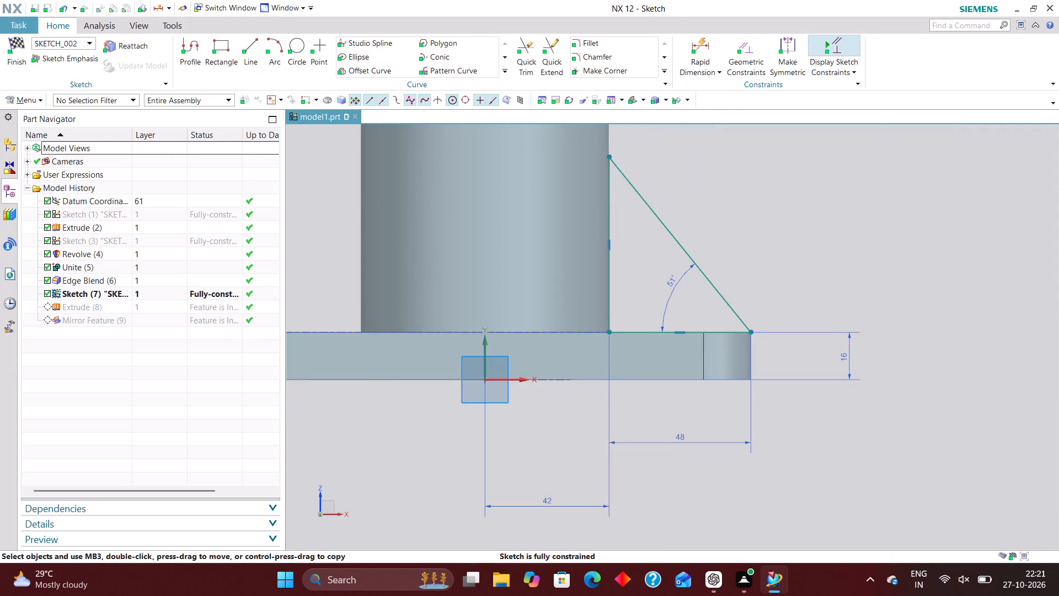
double_click(548, 502)
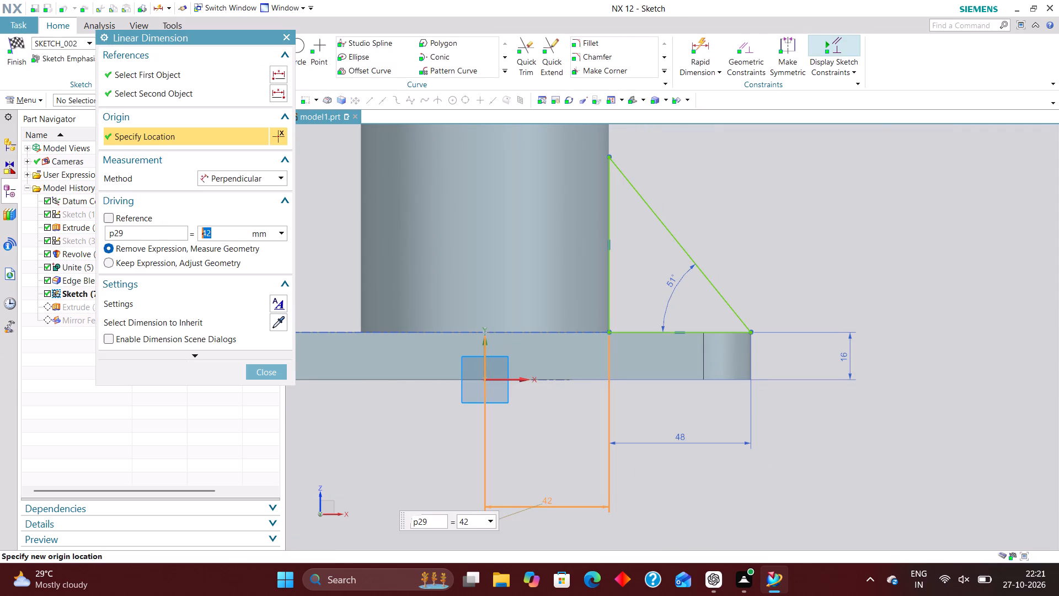
text(41)
key(Return)
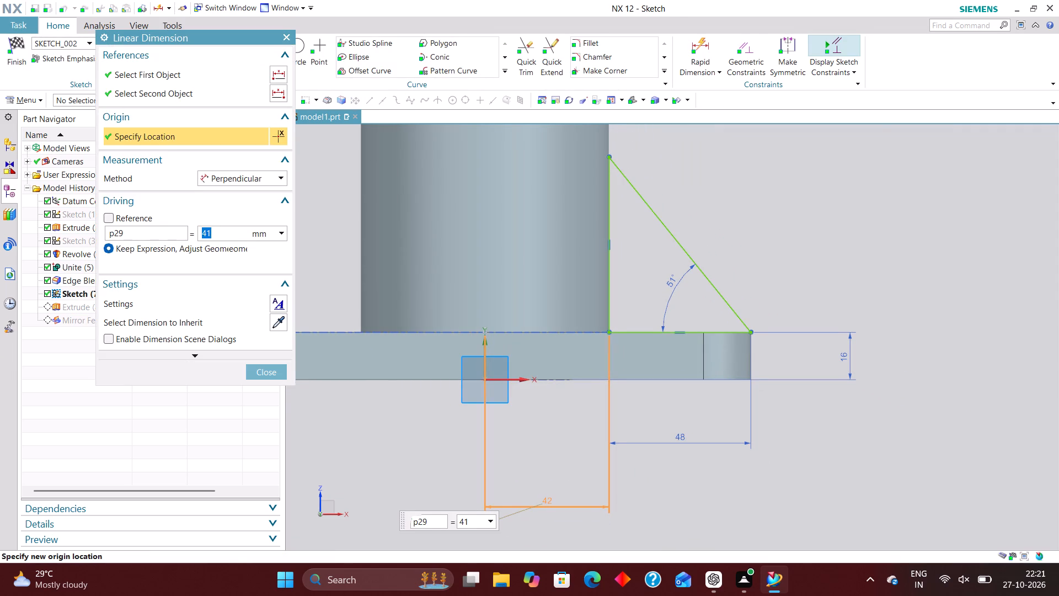
Set the triangle's horizontal base length to 49 mm and finish the sketch.
double_click(678, 438)
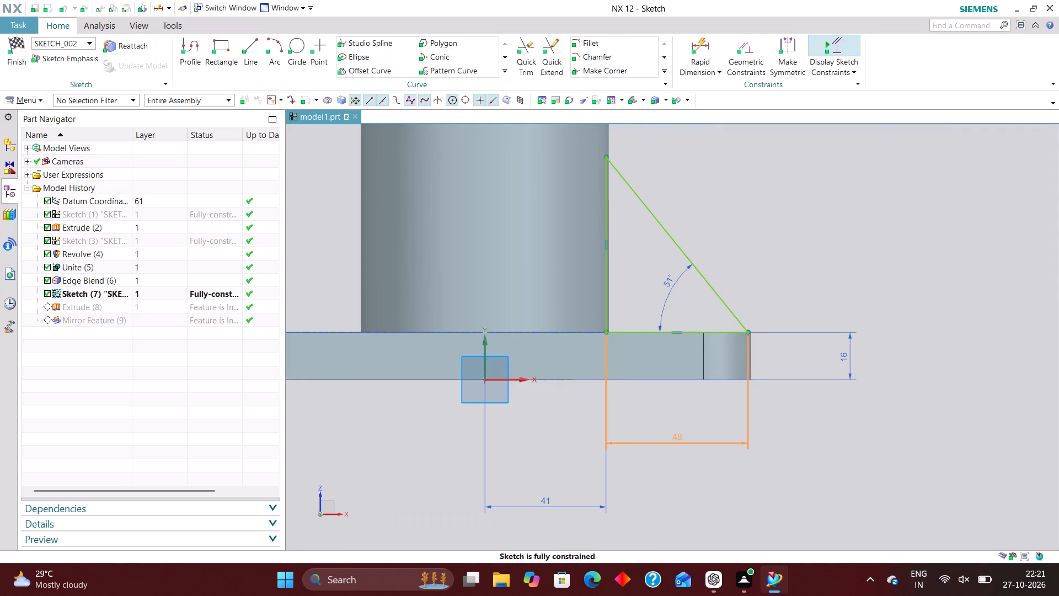
text(49)
key(Return)
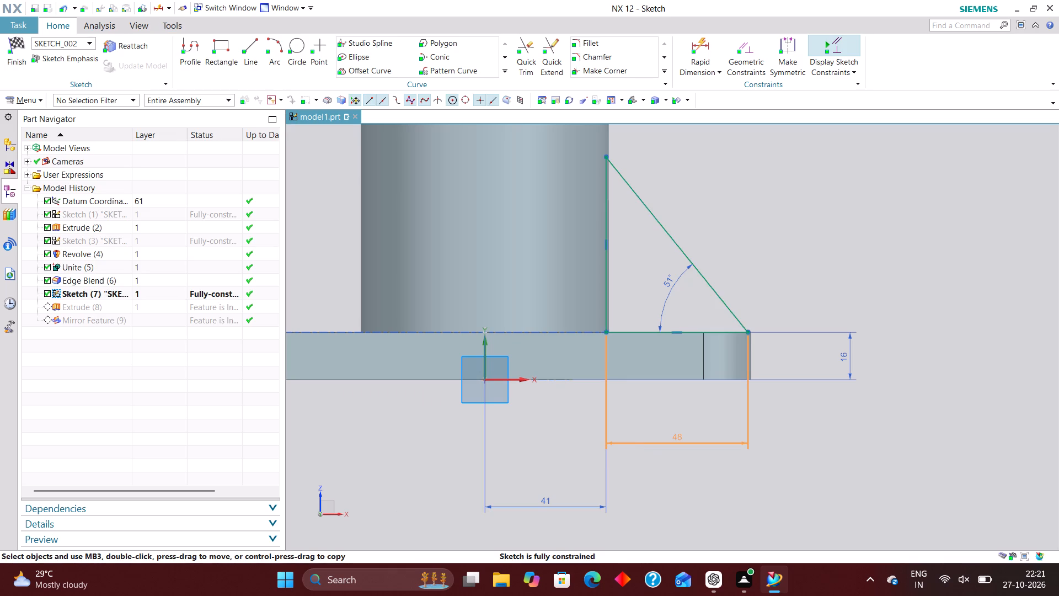
double_click(681, 443)
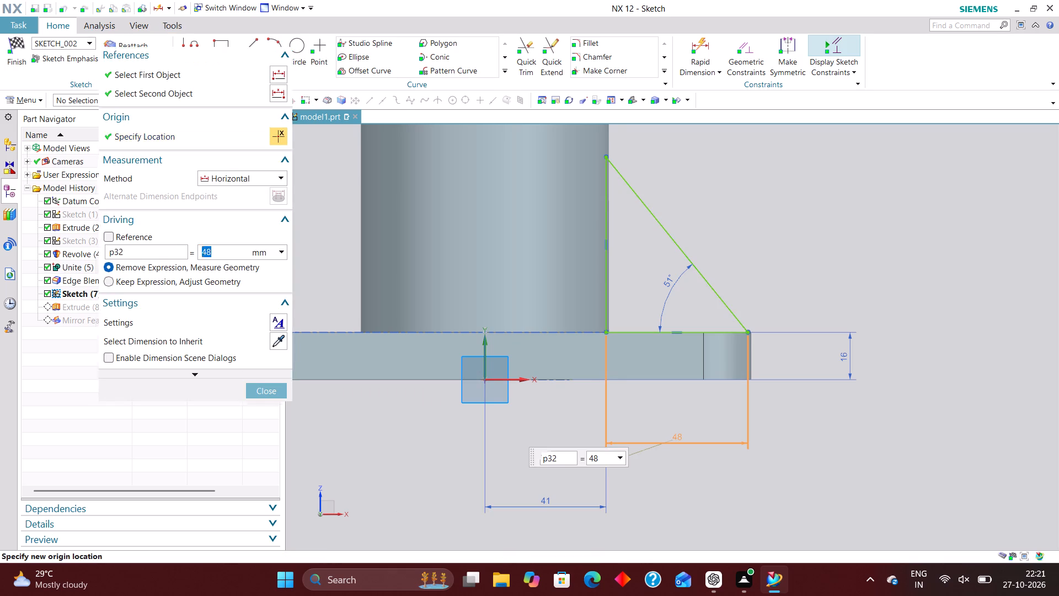
text(49)
key(Return)
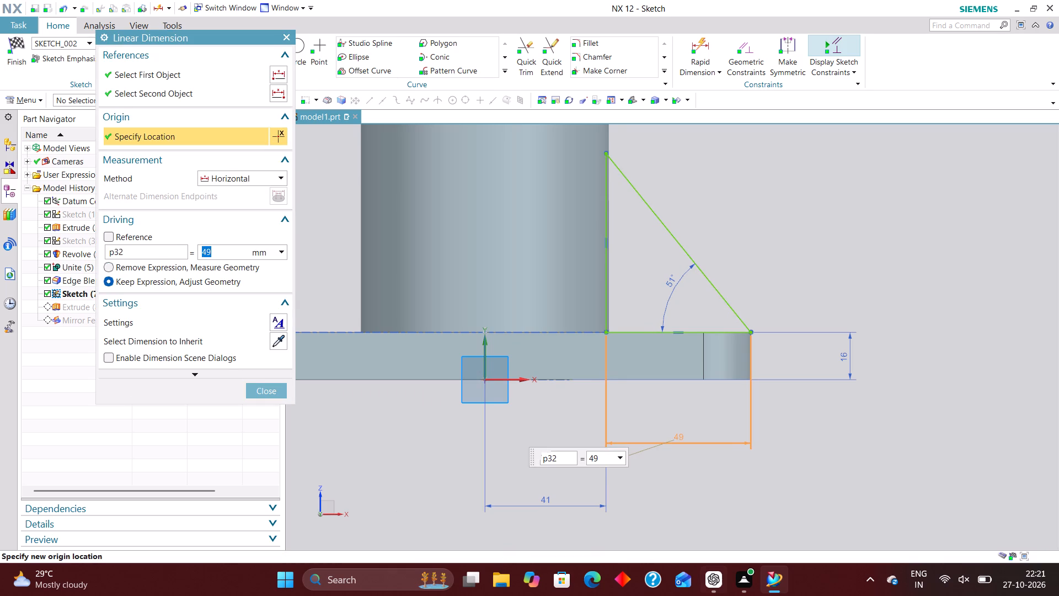
click(272, 384)
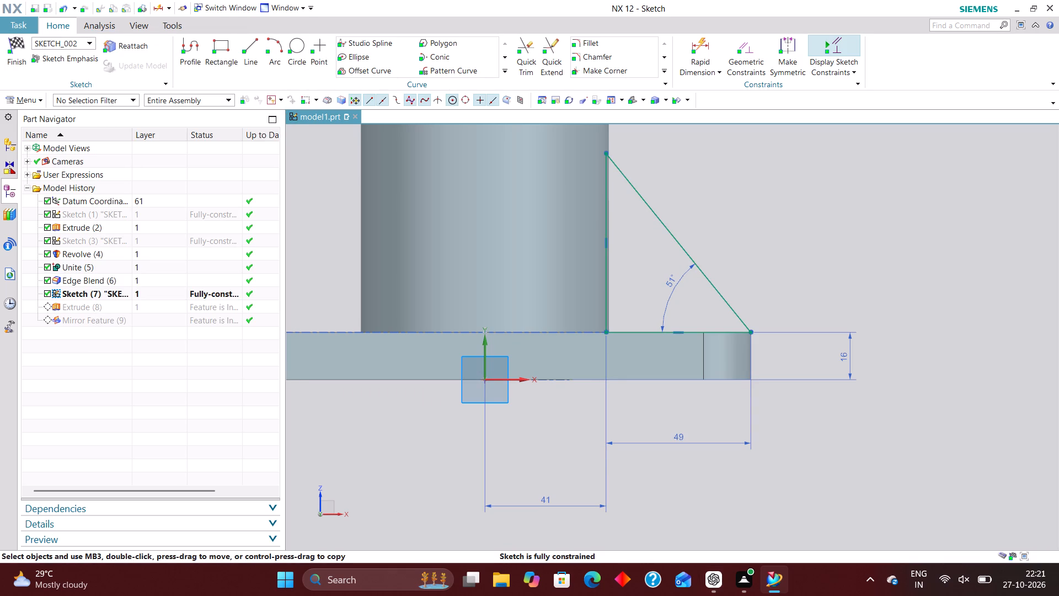
click(15, 46)
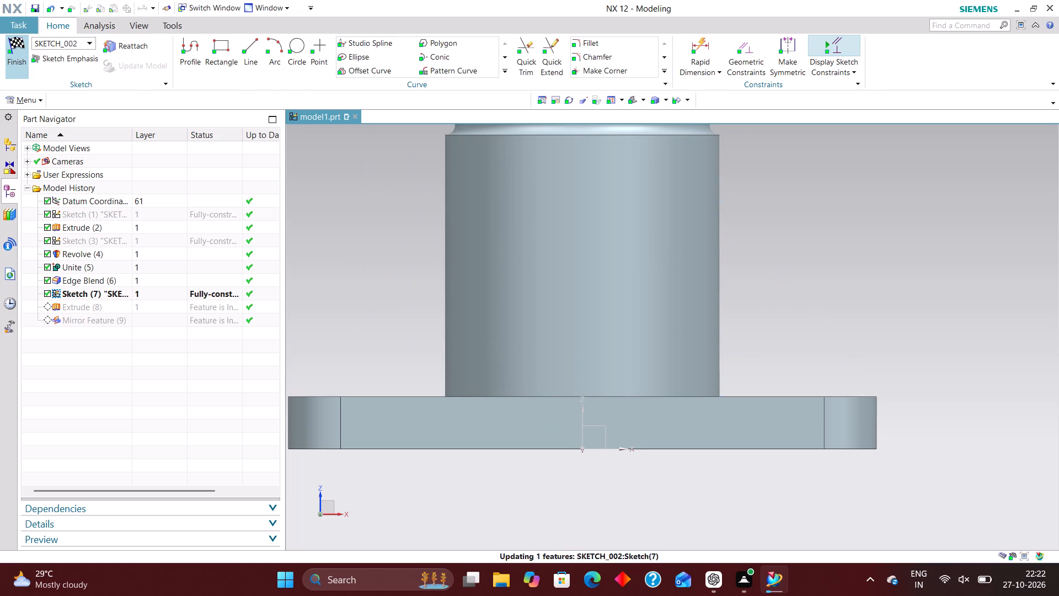
Unite the housing body as target with the extruded rib and the mirrored rib as tool bodies.
scroll(765, 341, down, 4)
middle_drag(807, 323, 764, 356)
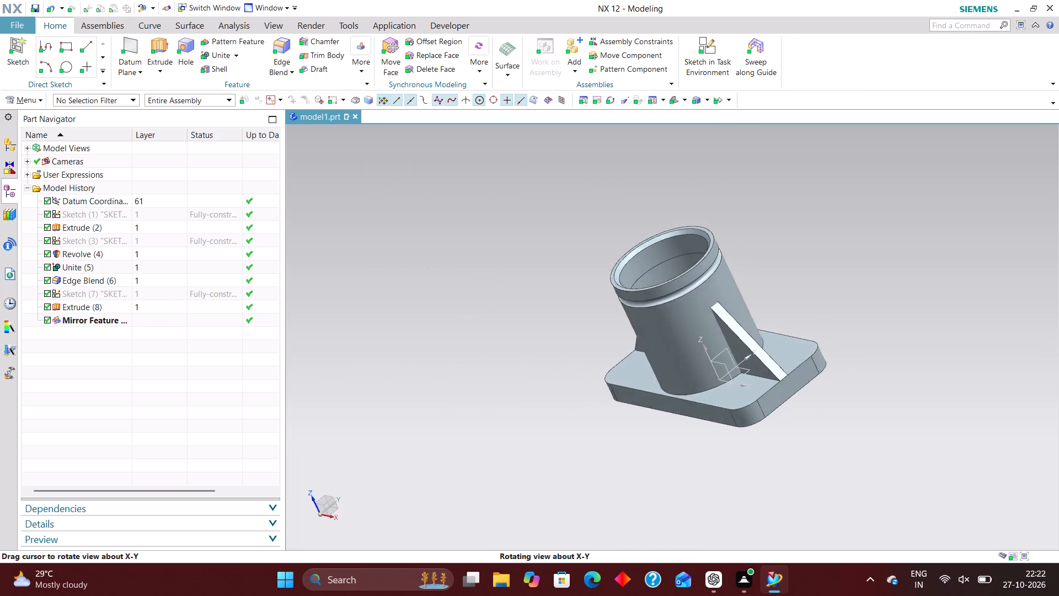
middle_drag(764, 356, 830, 348)
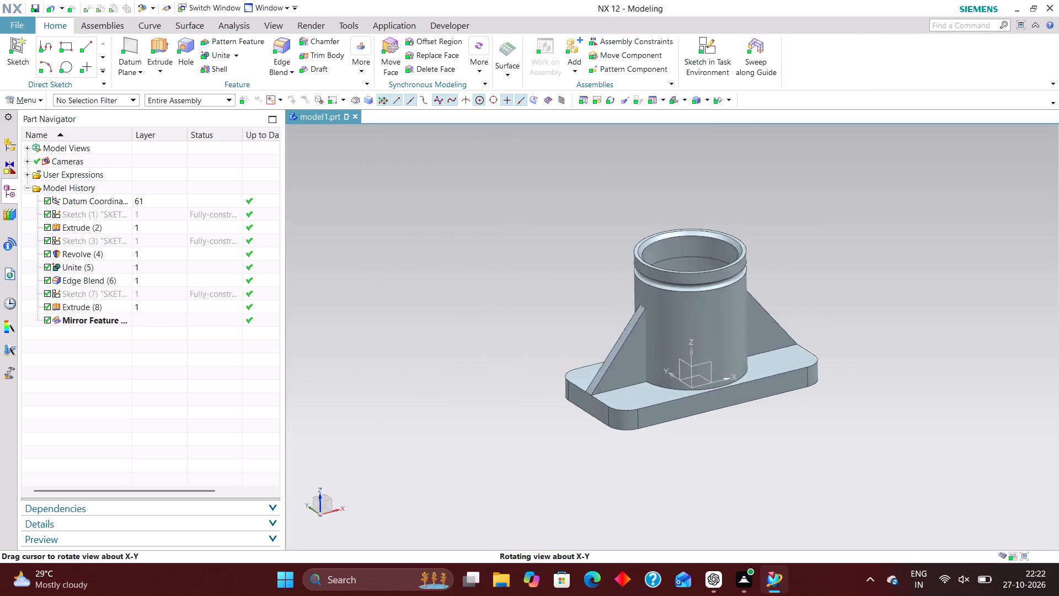
middle_drag(830, 348, 772, 365)
middle_drag(772, 365, 784, 375)
click(211, 55)
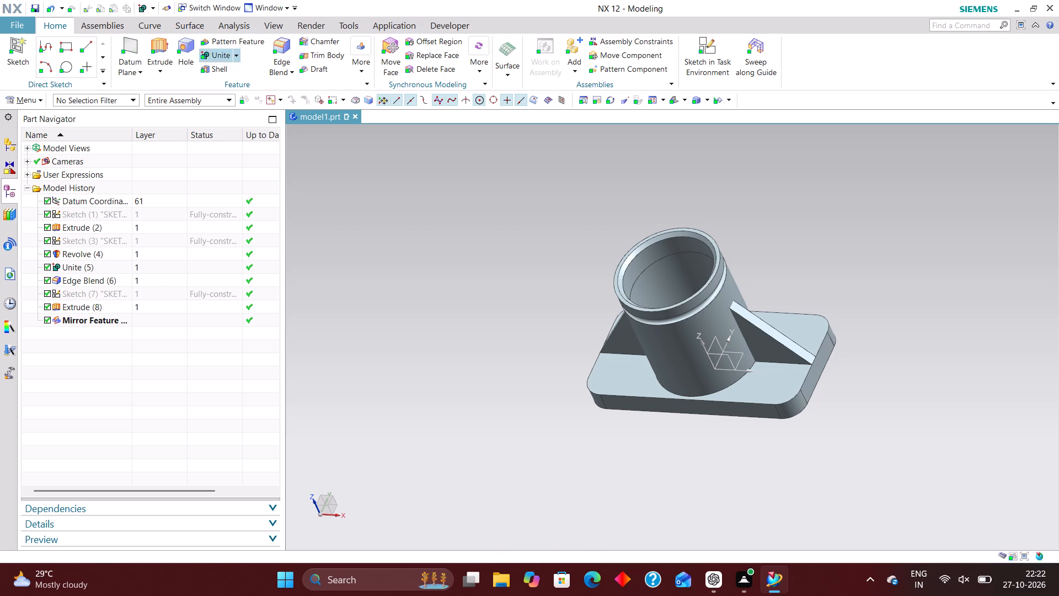
click(762, 416)
click(779, 333)
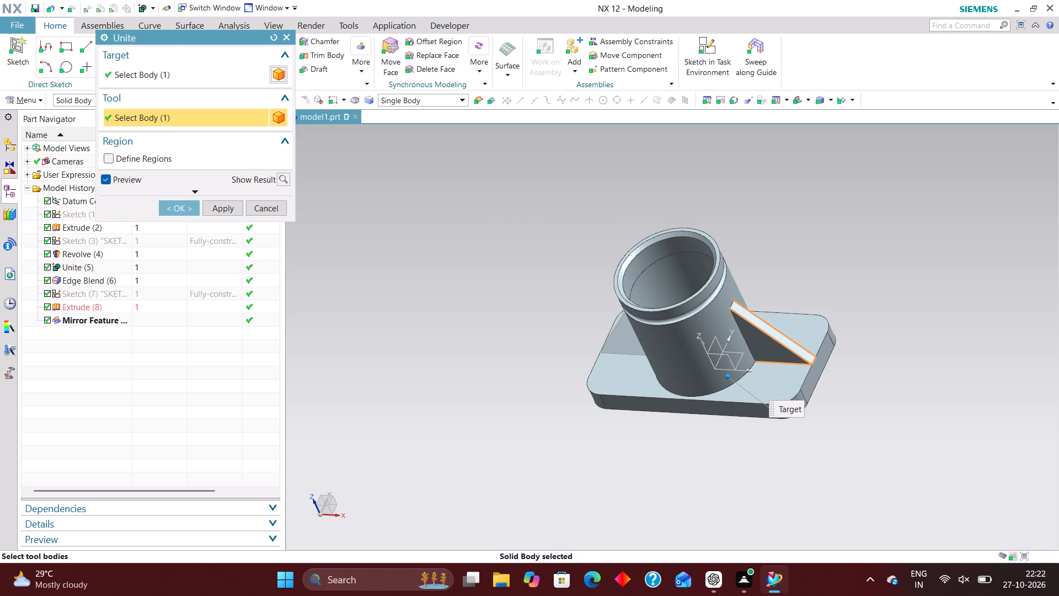
click(621, 329)
click(175, 206)
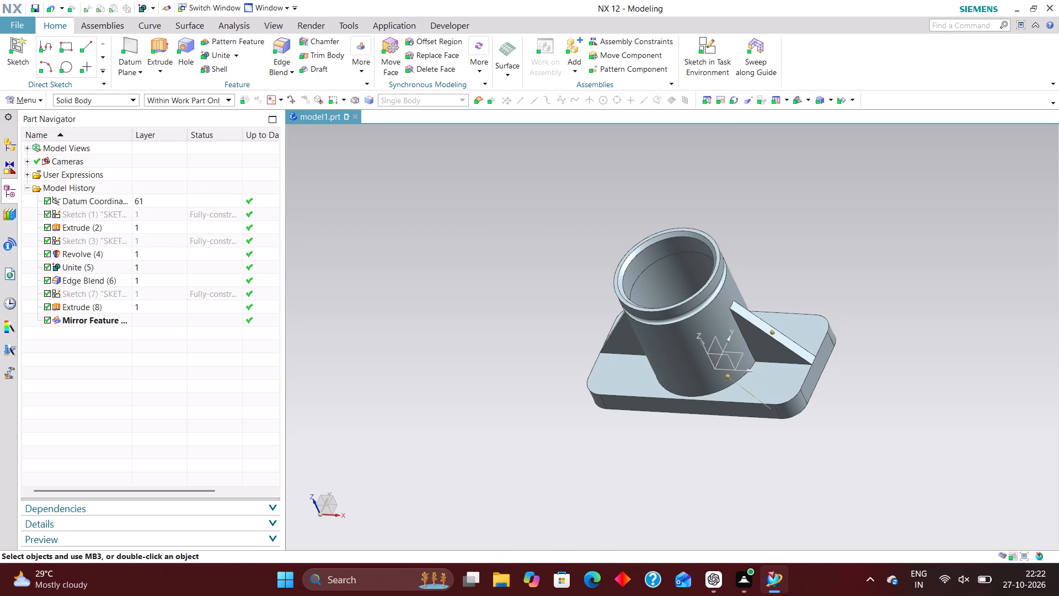
Examine the united housing from several sides and in an isometric view, including where the rib meets the cylinder.
middle_drag(580, 451, 602, 426)
middle_drag(602, 433, 569, 459)
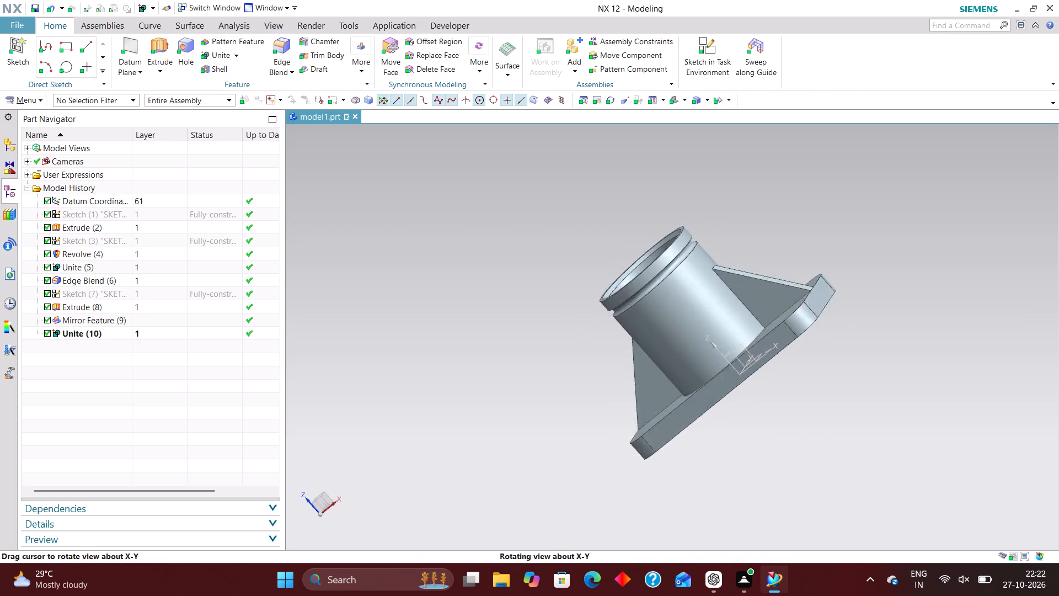
middle_drag(569, 459, 566, 462)
middle_drag(565, 471, 614, 524)
middle_click(619, 525)
middle_click(622, 518)
key(End)
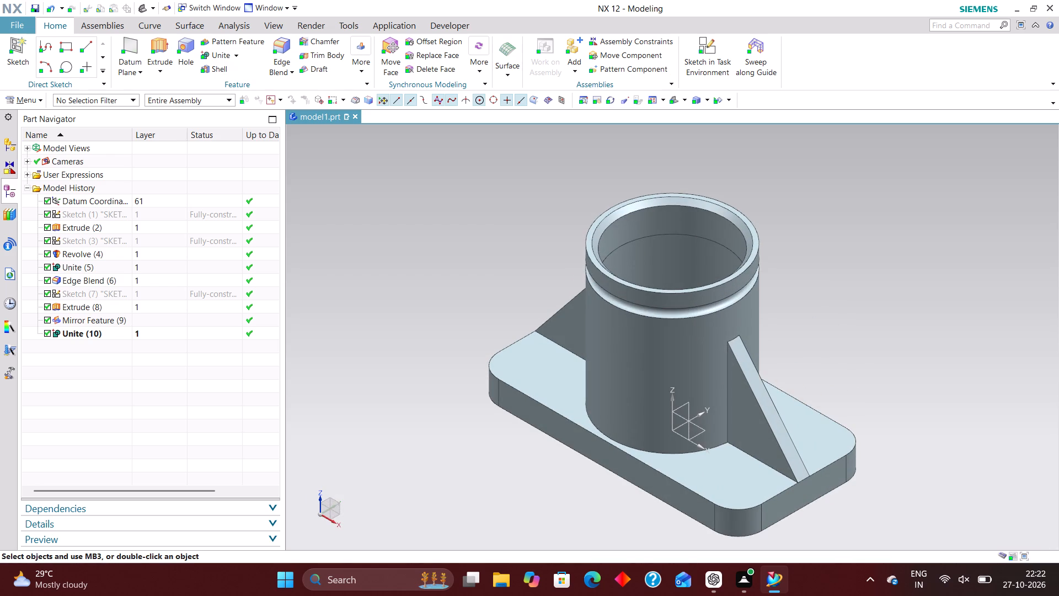
scroll(737, 366, up, 5)
scroll(725, 286, down, 3)
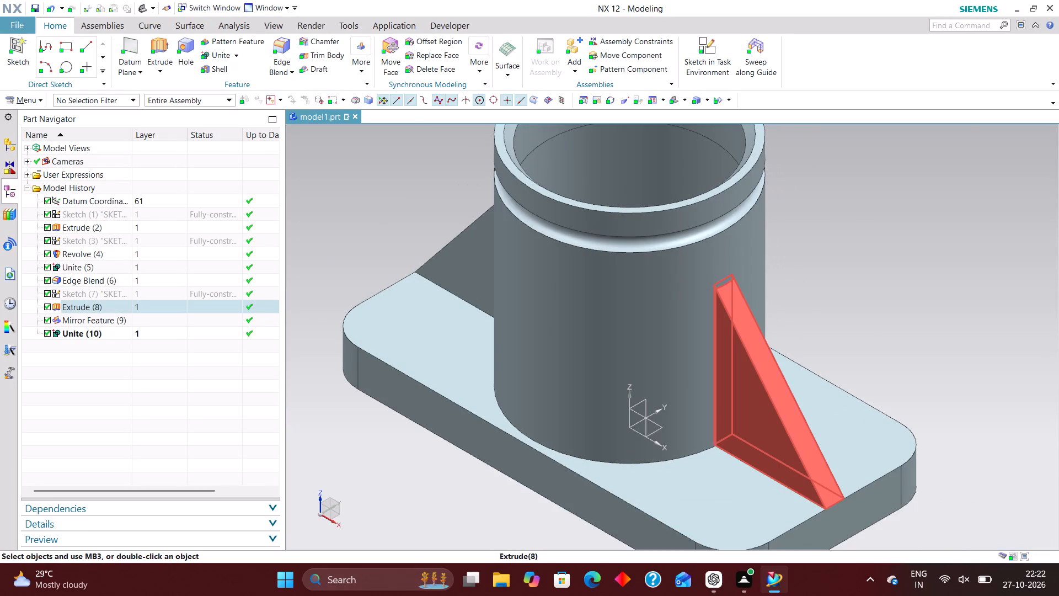
scroll(744, 292, down, 2)
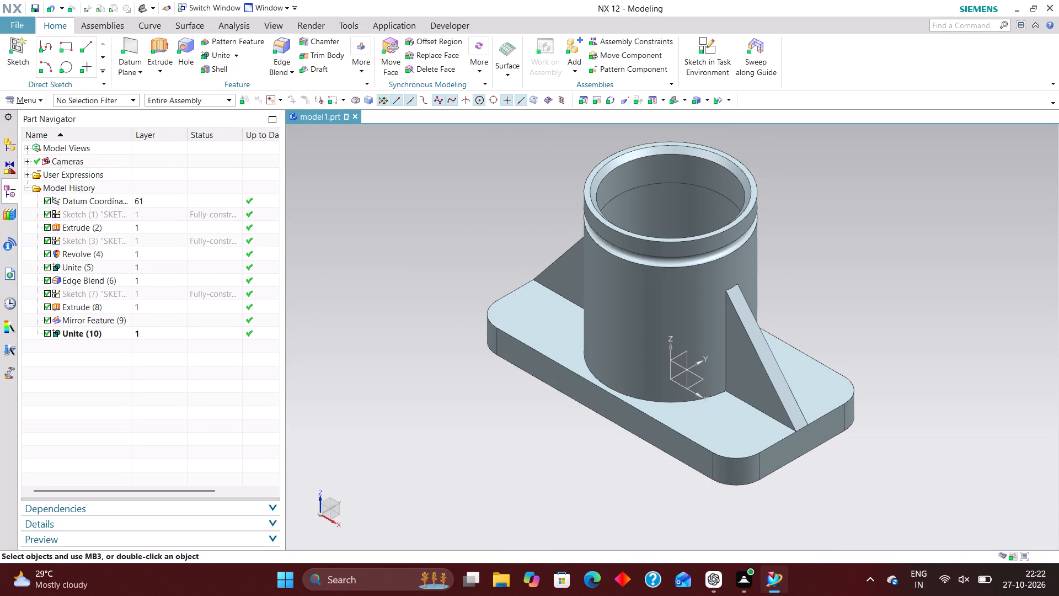
Reopen the rib's triangle sketch for editing with rollback.
click(151, 291)
right_click(151, 292)
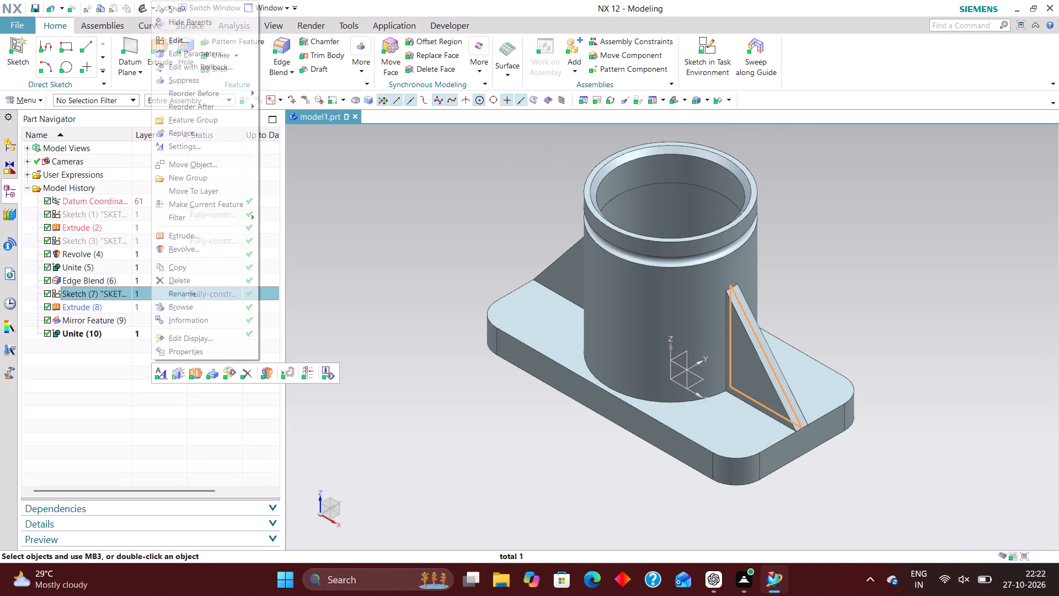
click(220, 68)
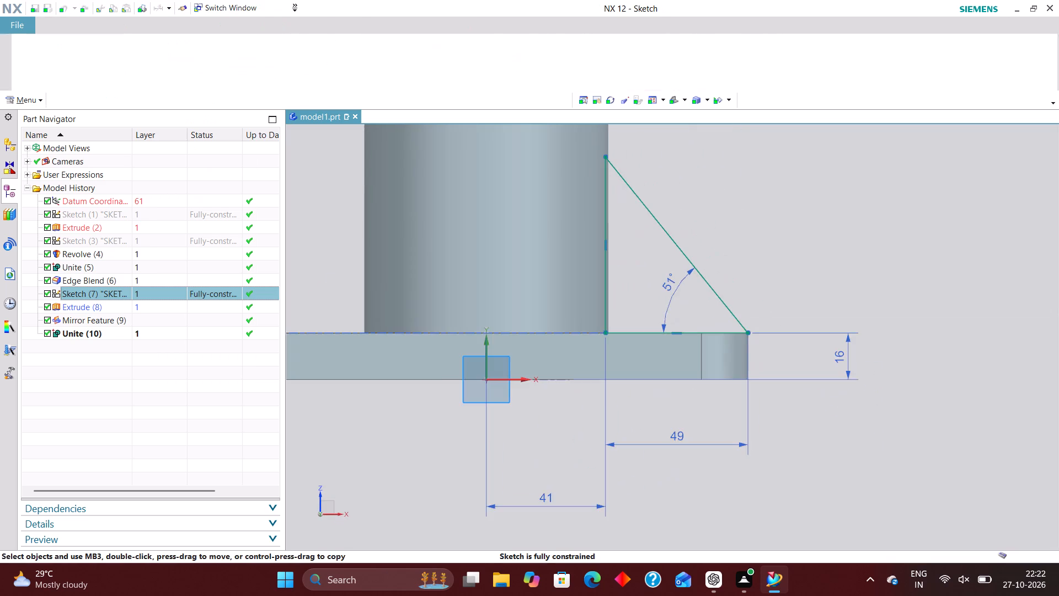
Examine where the triangle's upper vertex and vertical side lie relative to the cylinder's outer edge.
scroll(704, 430, down, 2)
scroll(644, 273, up, 6)
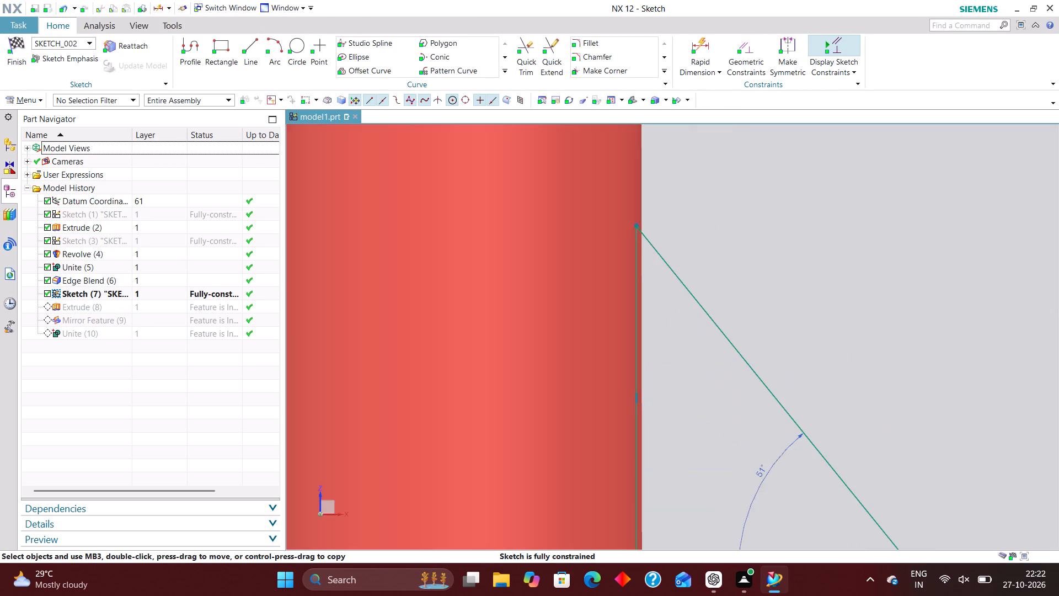
scroll(616, 214, down, 4)
scroll(641, 248, up, 4)
scroll(608, 193, up, 5)
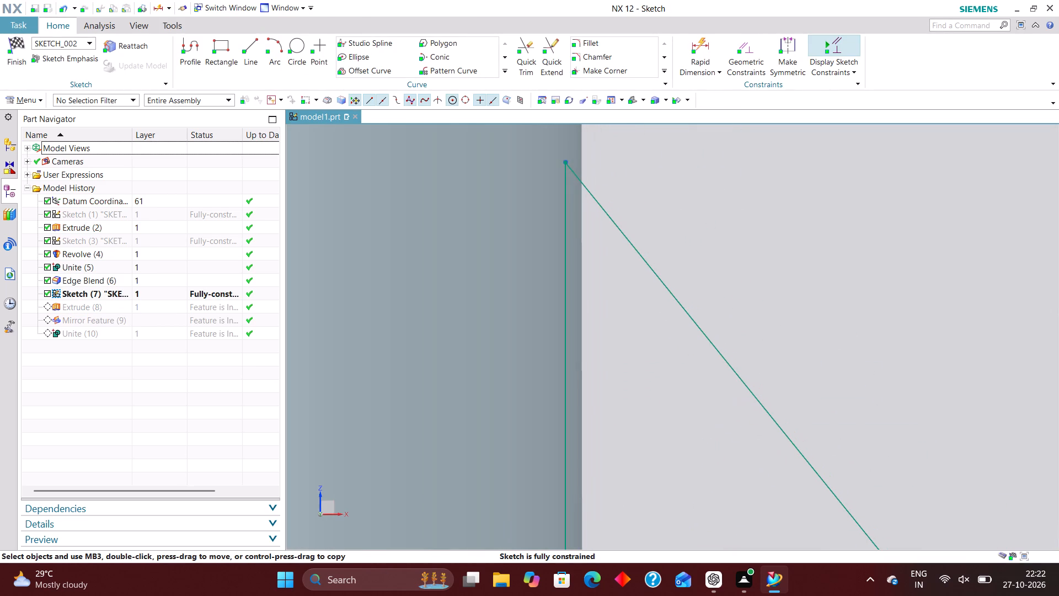
scroll(611, 248, down, 3)
scroll(596, 222, up, 5)
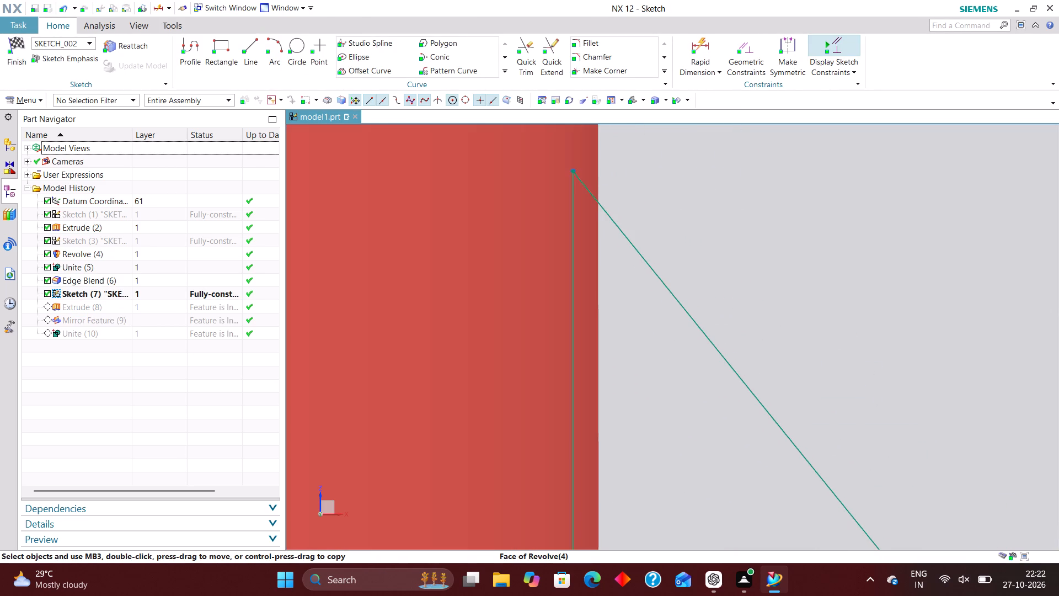
scroll(583, 173, down, 4)
scroll(579, 176, up, 5)
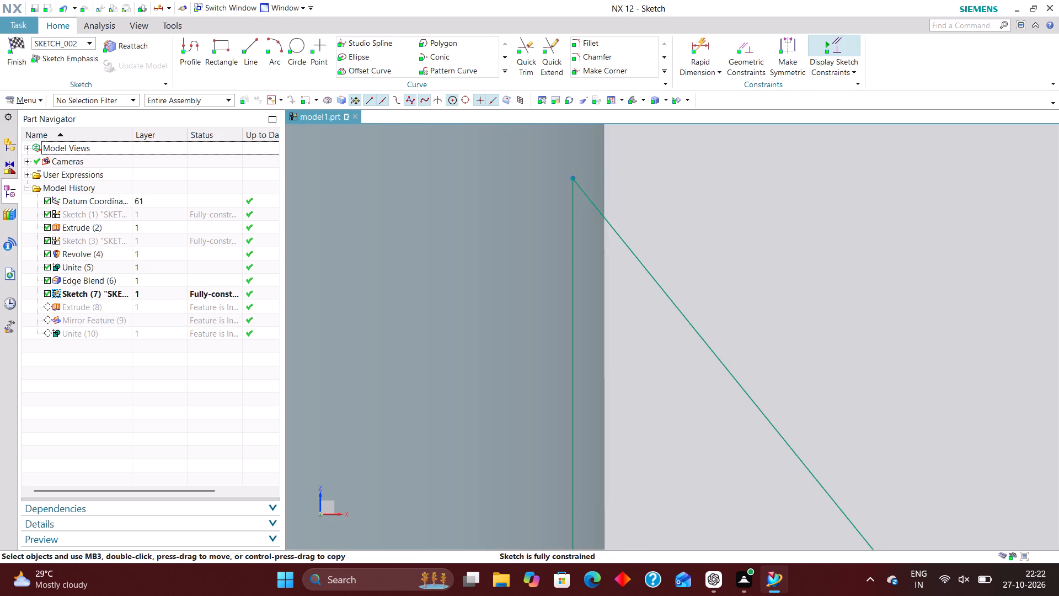
scroll(572, 174, down, 3)
scroll(580, 195, up, 2)
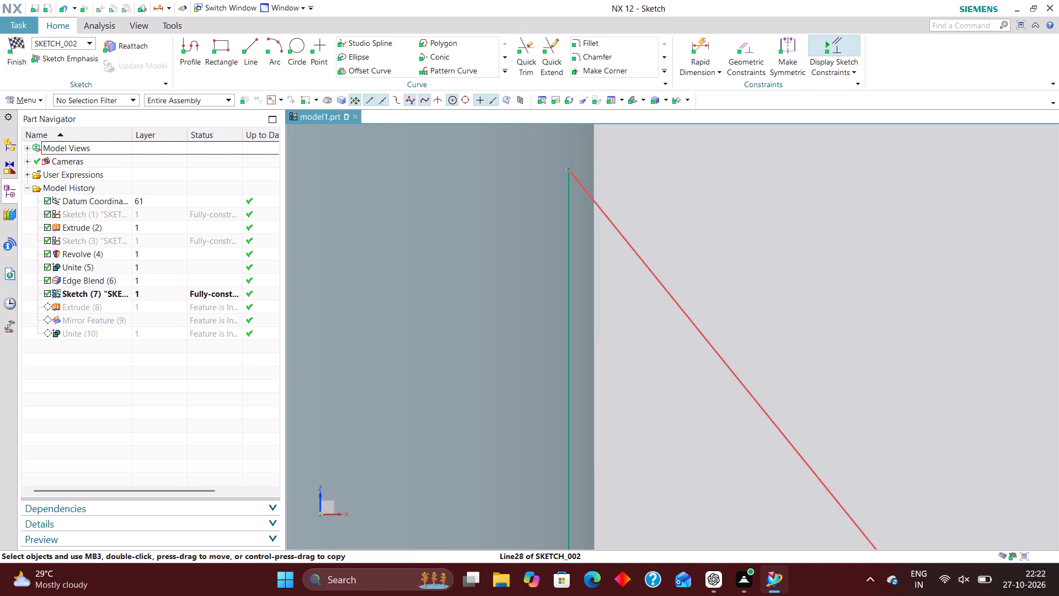
scroll(558, 165, down, 3)
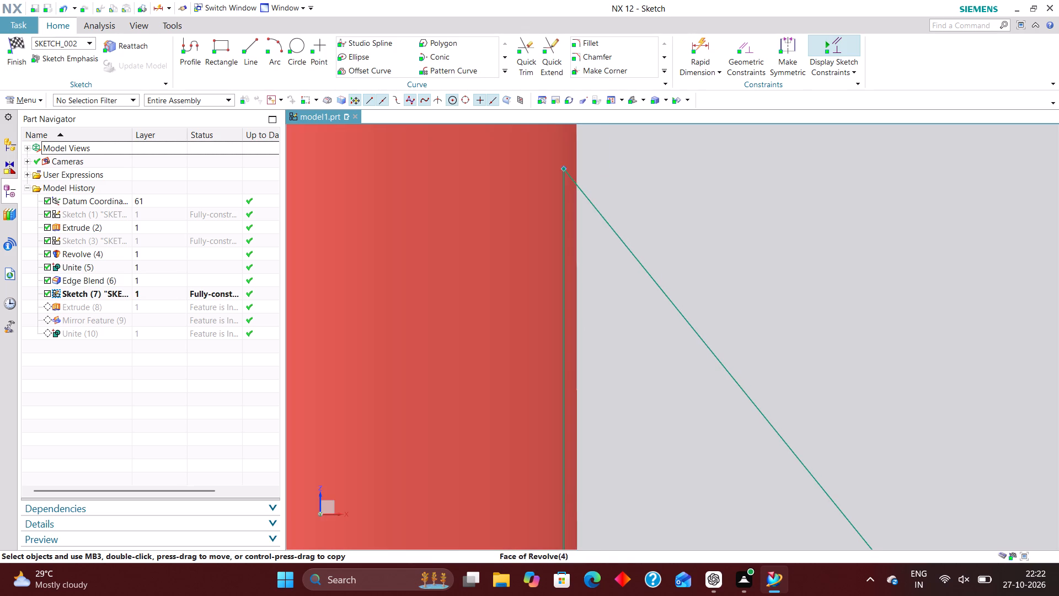
scroll(571, 171, up, 4)
scroll(555, 175, down, 4)
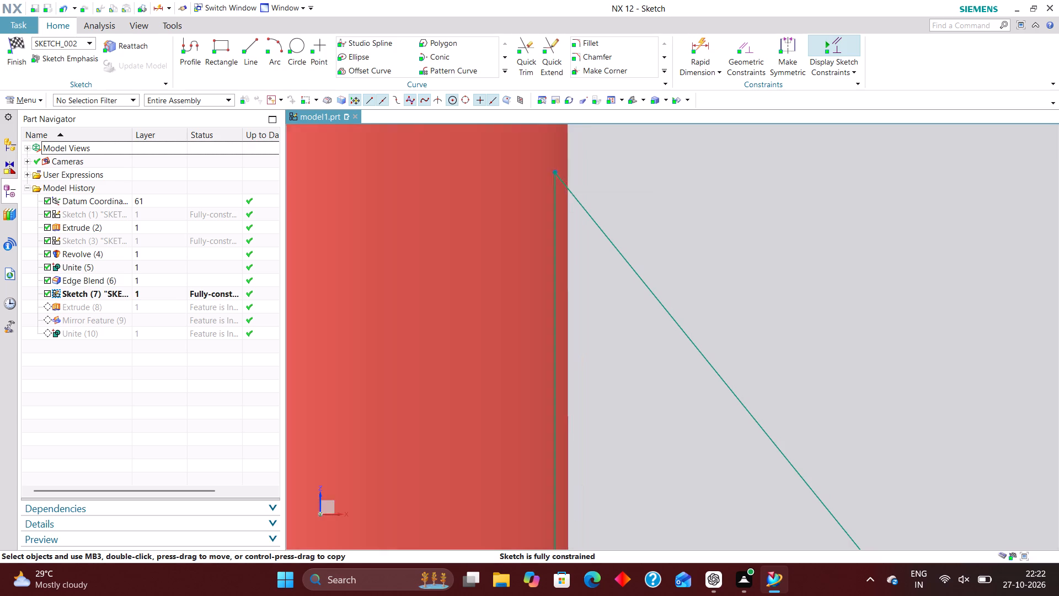
scroll(559, 180, down, 7)
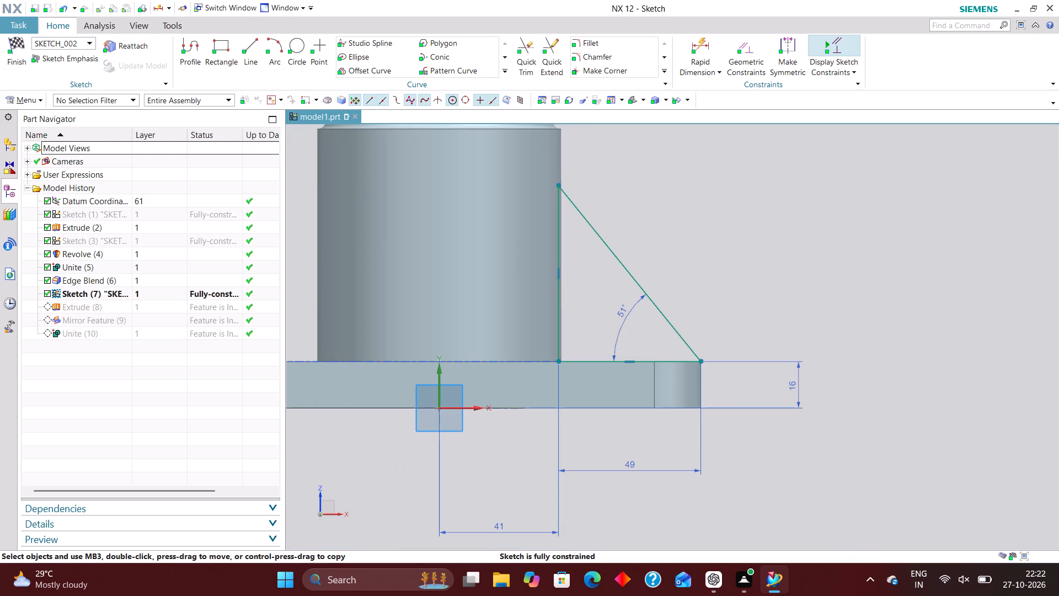
scroll(561, 183, up, 4)
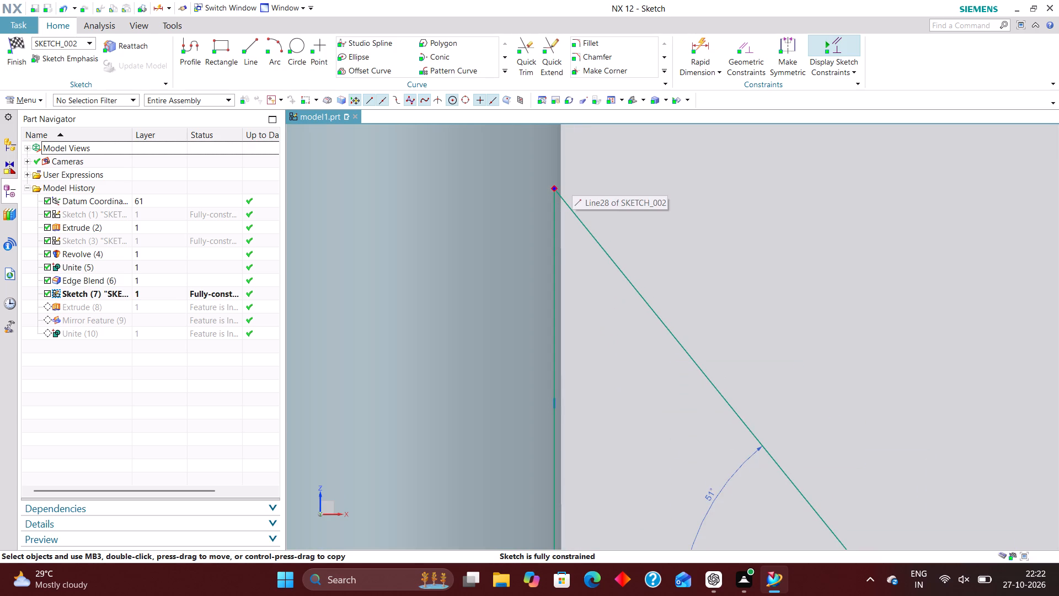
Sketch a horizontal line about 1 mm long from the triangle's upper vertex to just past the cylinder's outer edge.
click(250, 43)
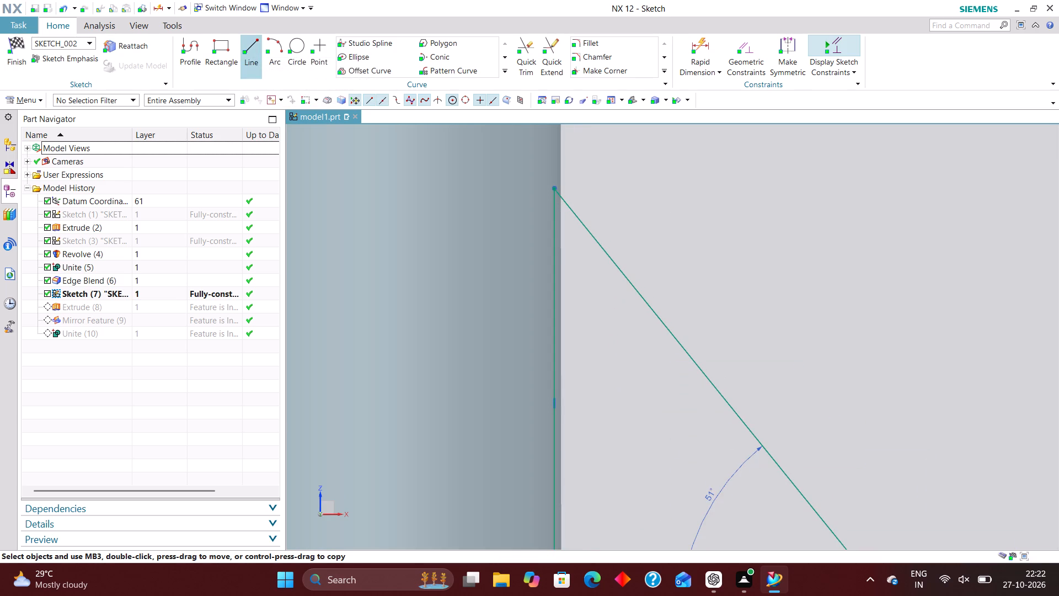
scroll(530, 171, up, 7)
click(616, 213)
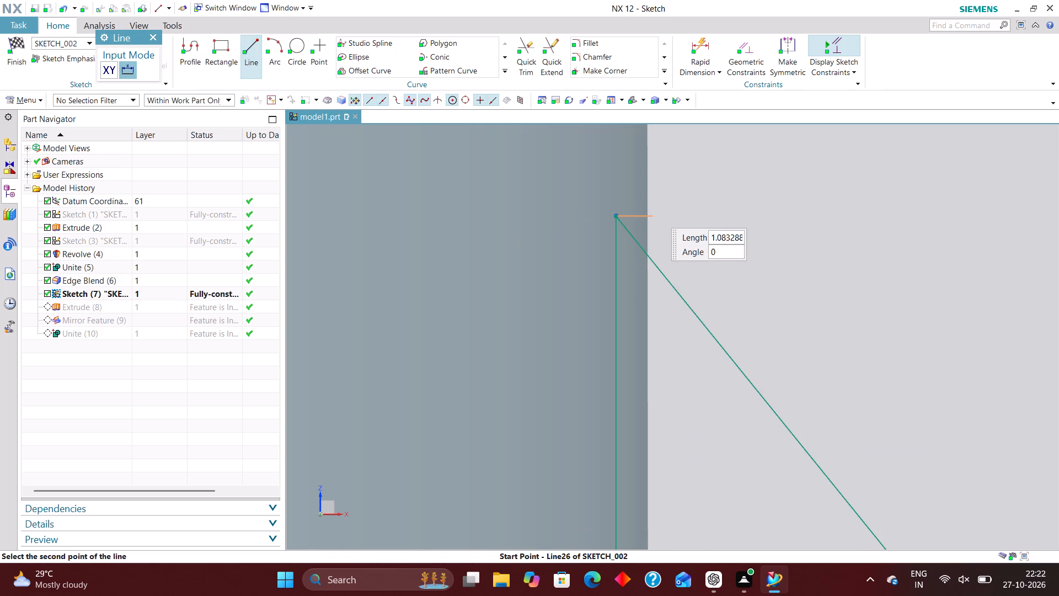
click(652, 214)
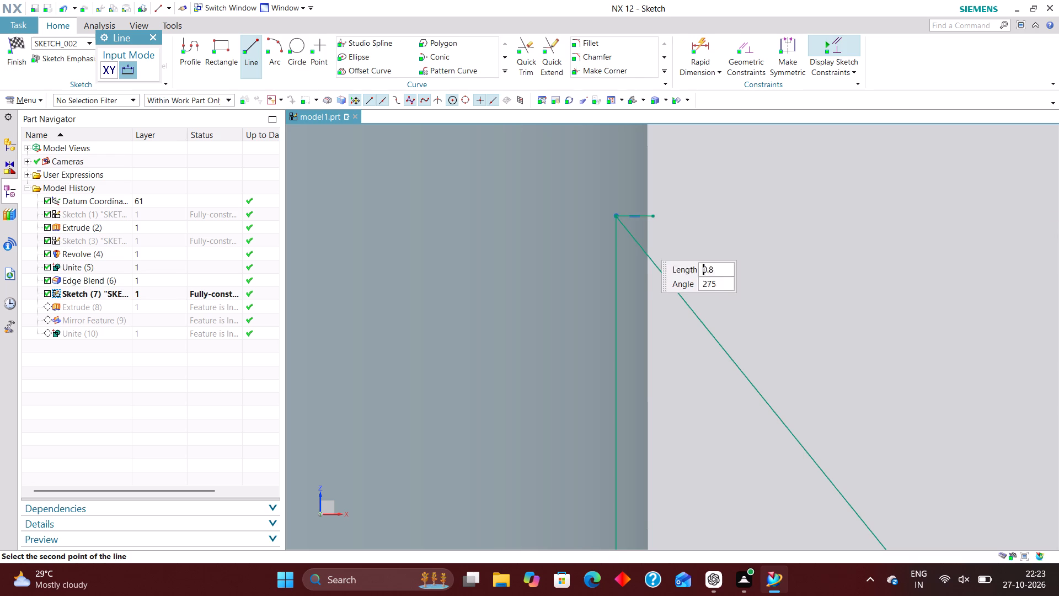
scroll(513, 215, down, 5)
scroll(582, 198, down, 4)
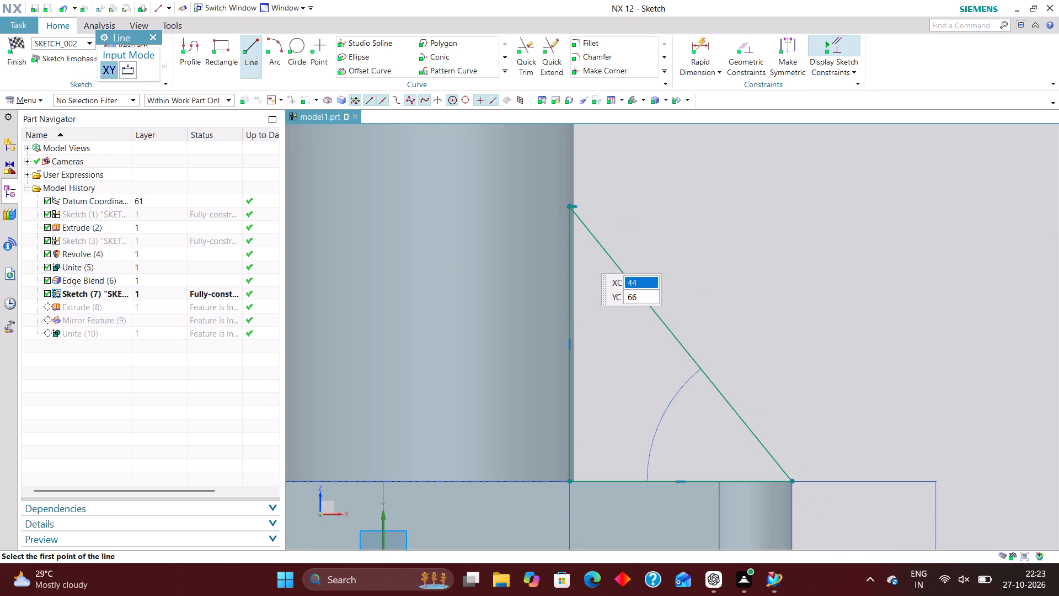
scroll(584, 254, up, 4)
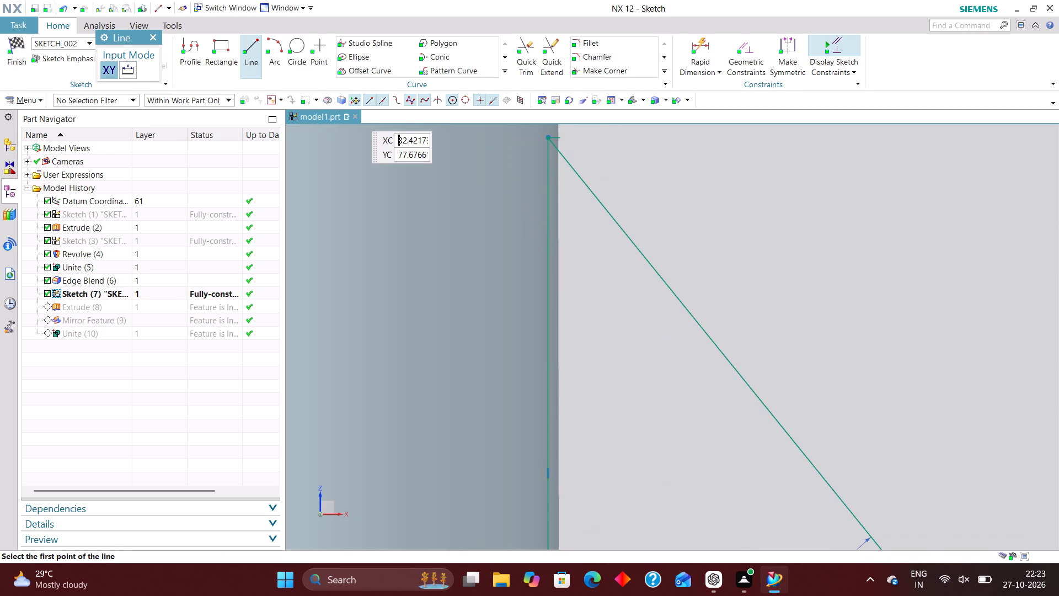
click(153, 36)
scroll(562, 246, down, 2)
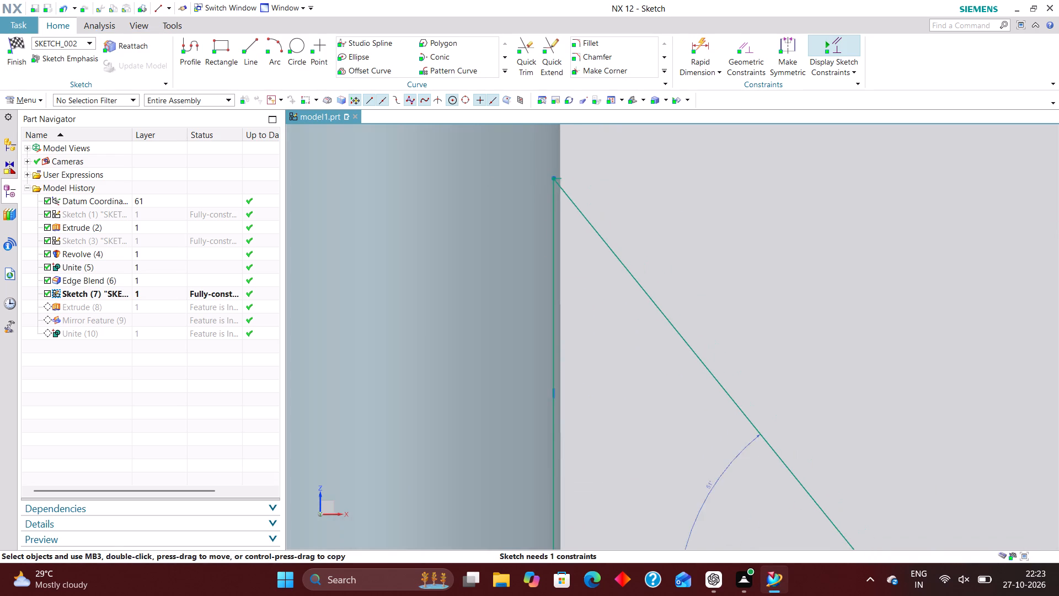
Delete the short horizontal line at the upper vertex and the triangle's sloped side.
scroll(570, 270, down, 1)
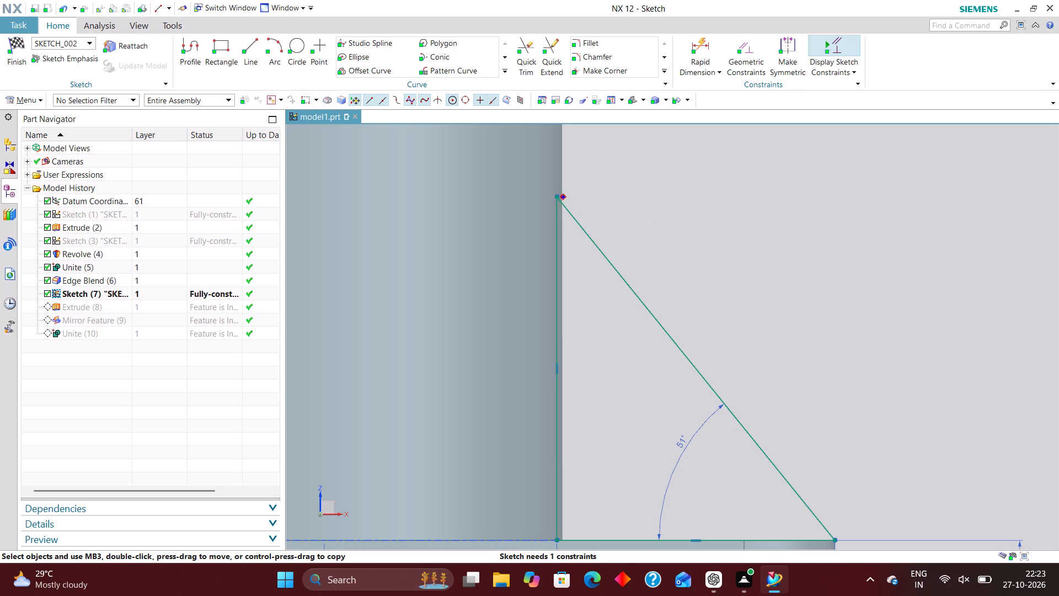
scroll(560, 196, up, 5)
scroll(576, 180, down, 3)
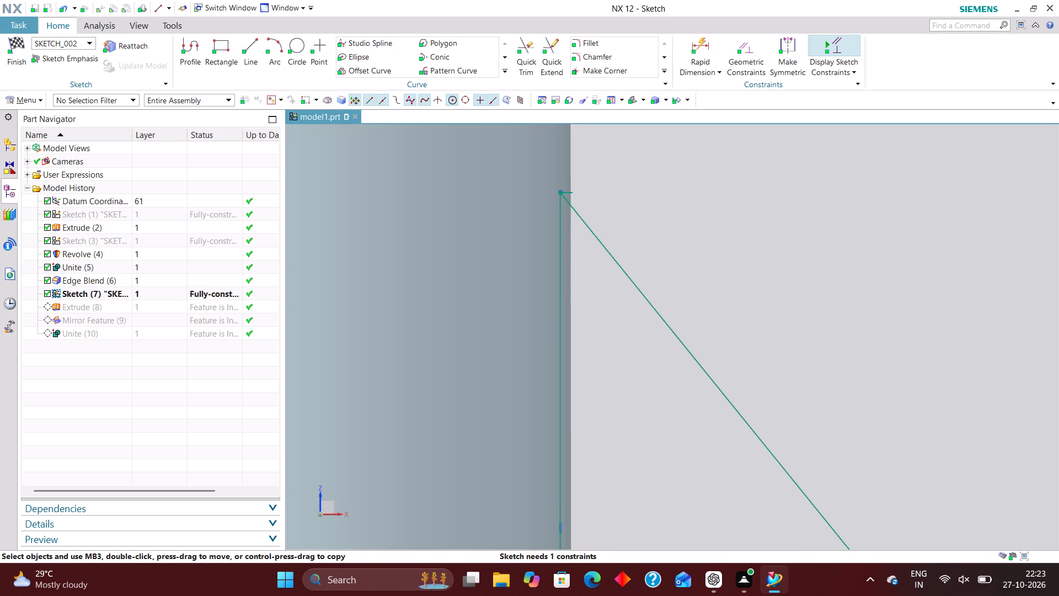
scroll(580, 184, down, 2)
scroll(576, 191, up, 6)
right_drag(576, 179, 506, 180)
right_drag(595, 220, 447, 209)
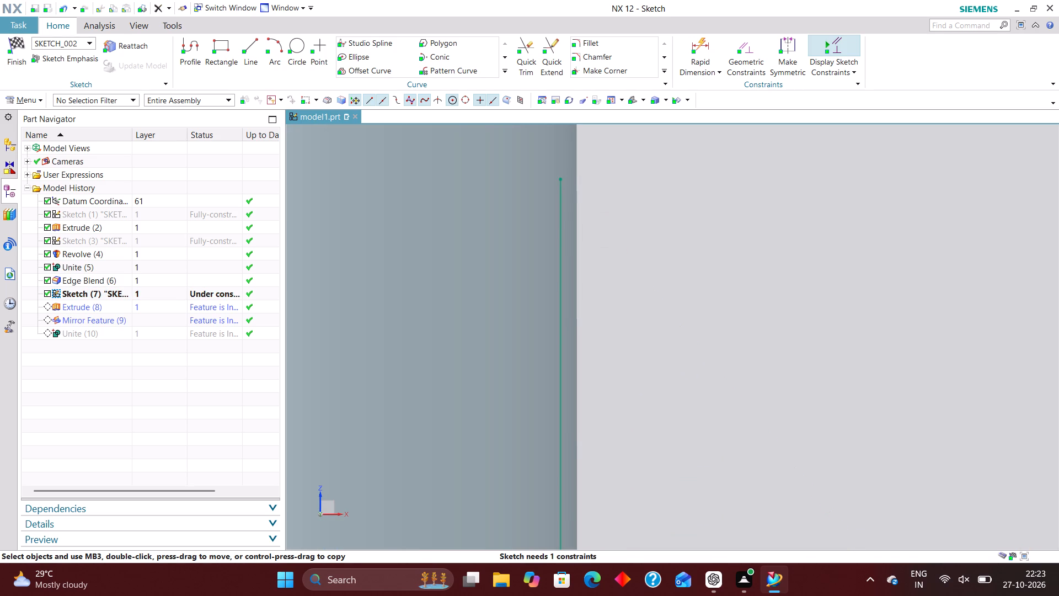
Shorten the vertical side slightly by lowering its free upper endpoint.
scroll(545, 173, down, 7)
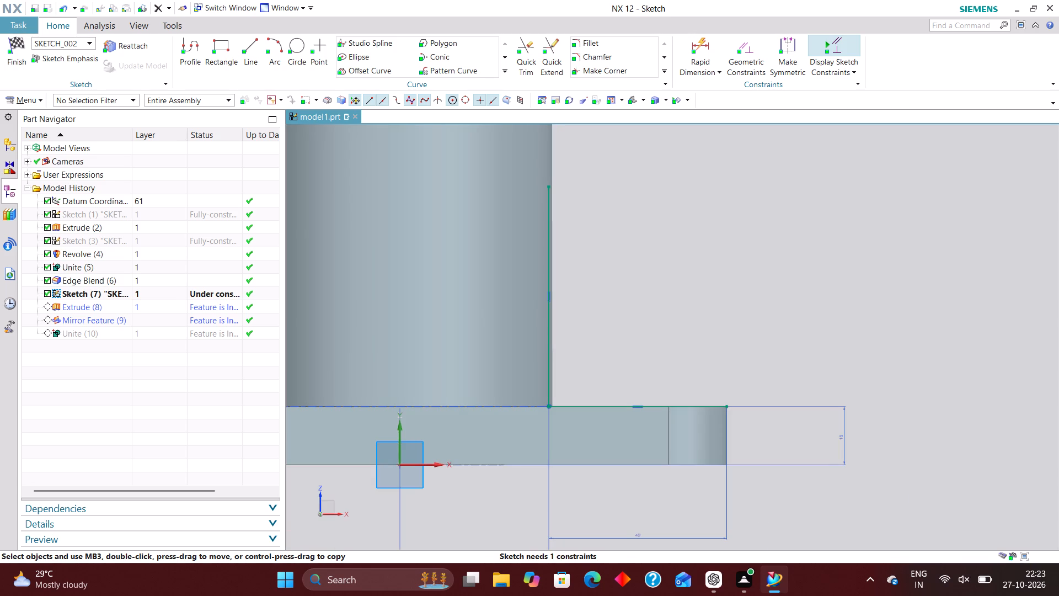
drag(548, 187, 546, 201)
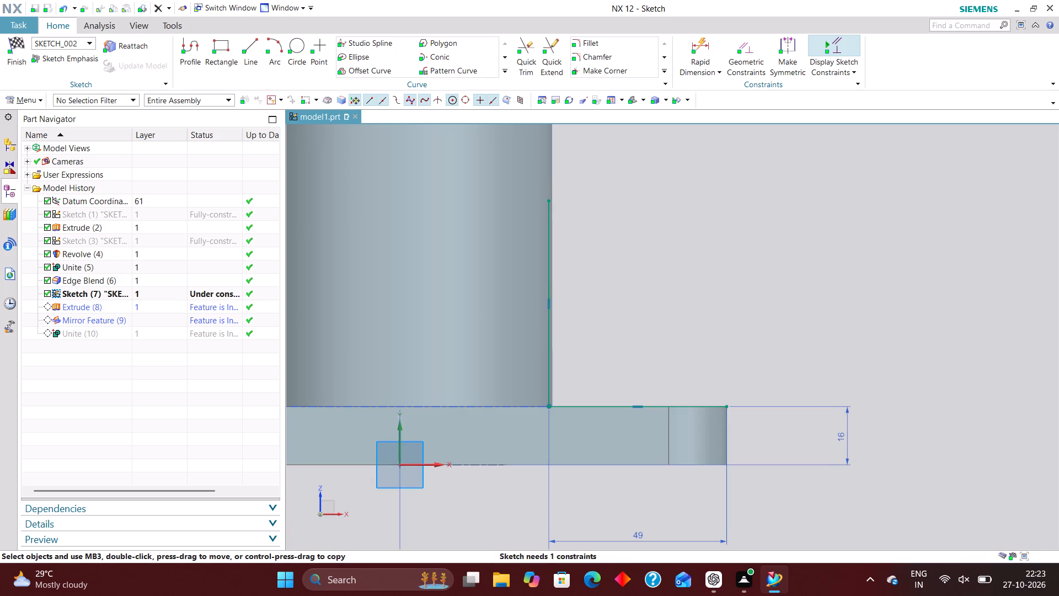
Sketch a sloped line at about 53° from the base line's outer end up towards the cylinder, stopping outside its edge.
click(256, 42)
click(729, 407)
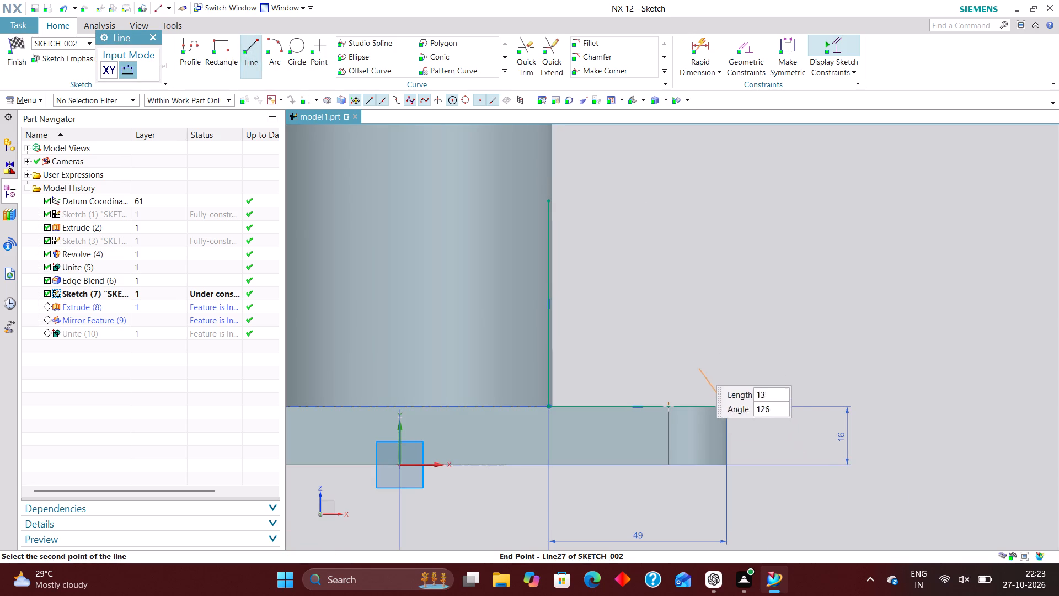
click(577, 207)
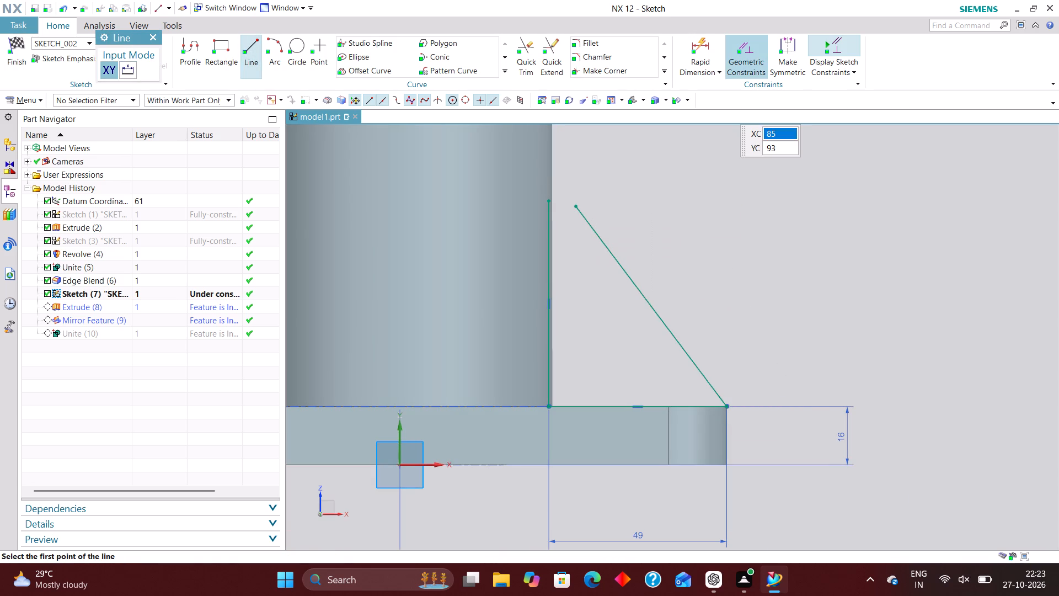
Add an angular dimension of 51° between the base line and the new sloped line.
click(694, 46)
click(263, 191)
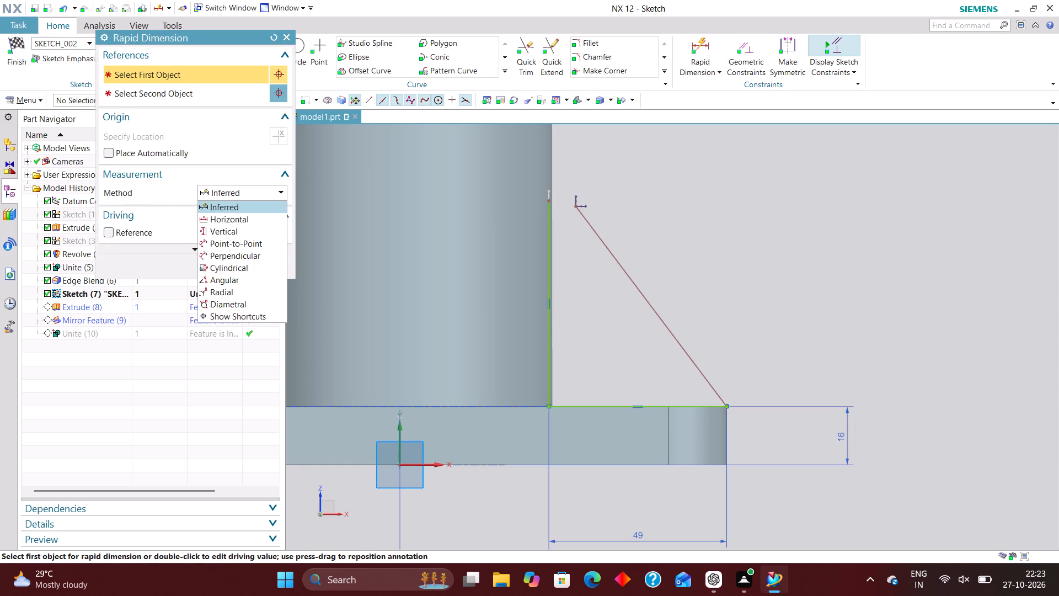
click(253, 281)
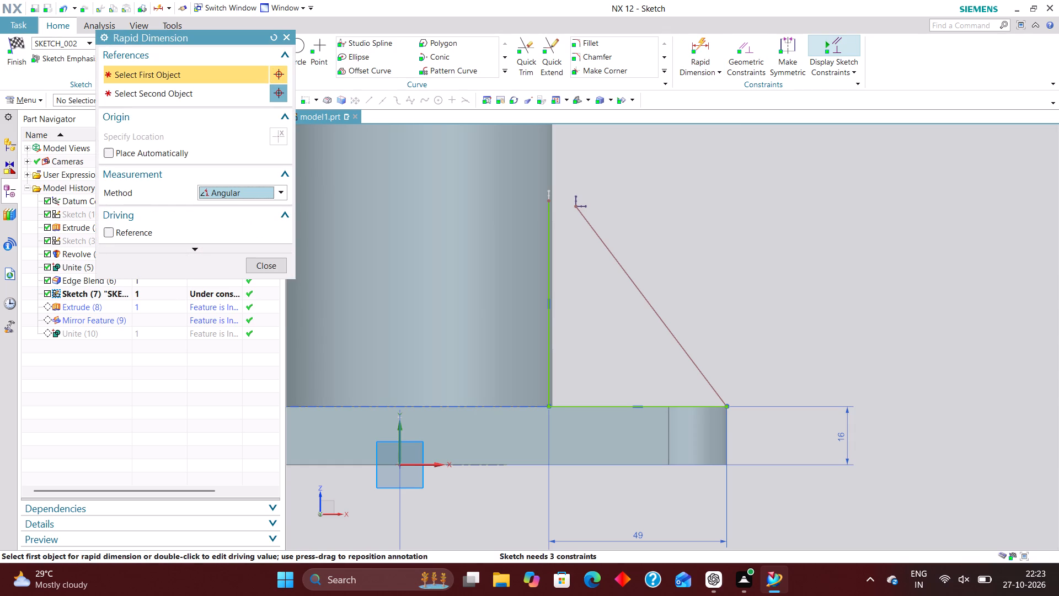
click(678, 407)
click(710, 384)
click(675, 385)
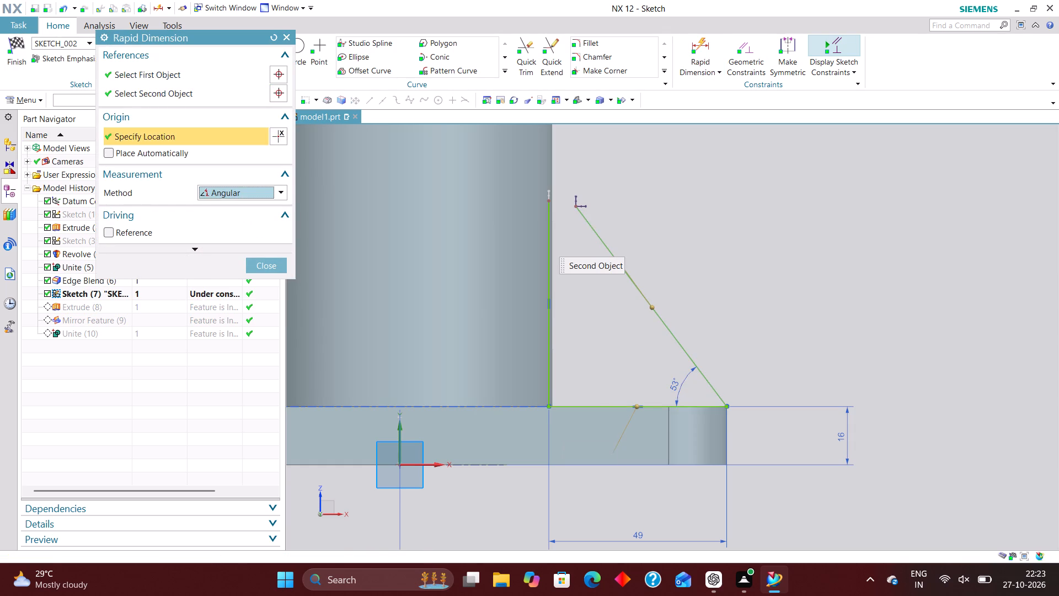
text(51)
key(Return)
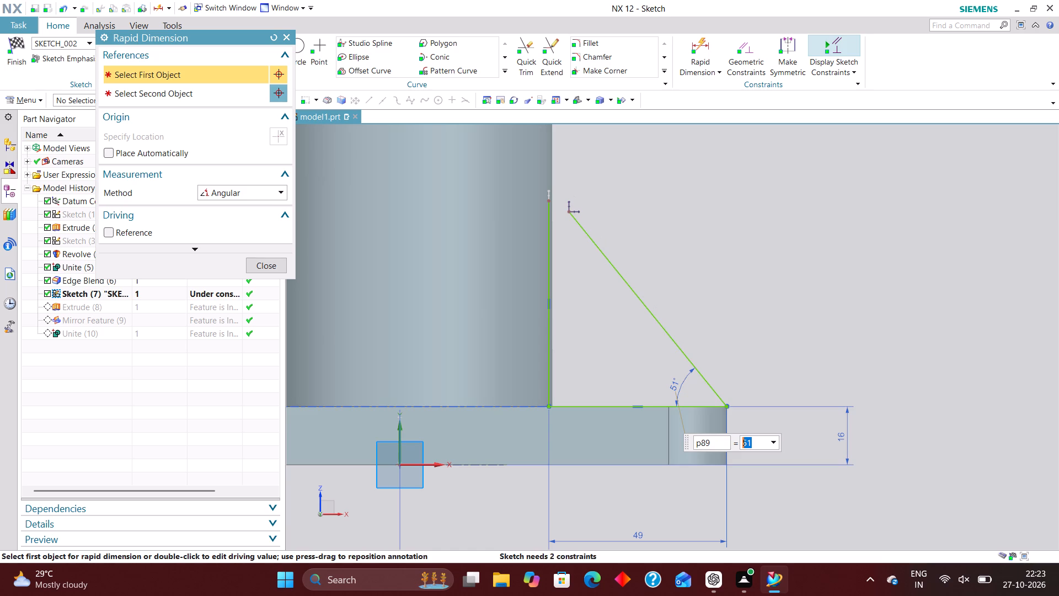
scroll(554, 223, up, 5)
scroll(568, 279, down, 4)
click(265, 267)
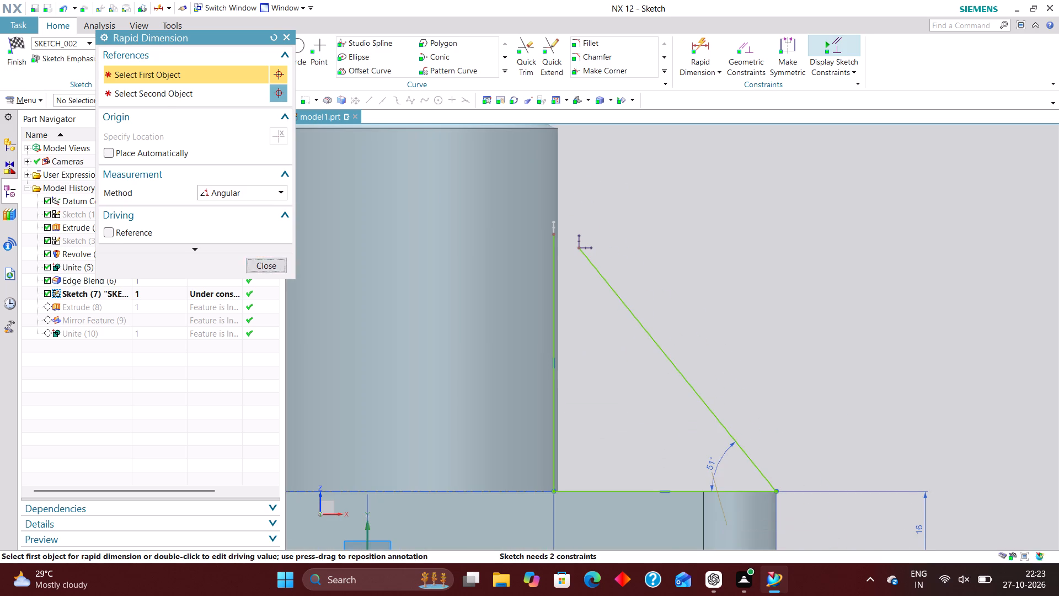
Extend the sloped line by moving its upper endpoint onto the cylinder's outer edge.
scroll(575, 255, up, 4)
drag(585, 238, 584, 234)
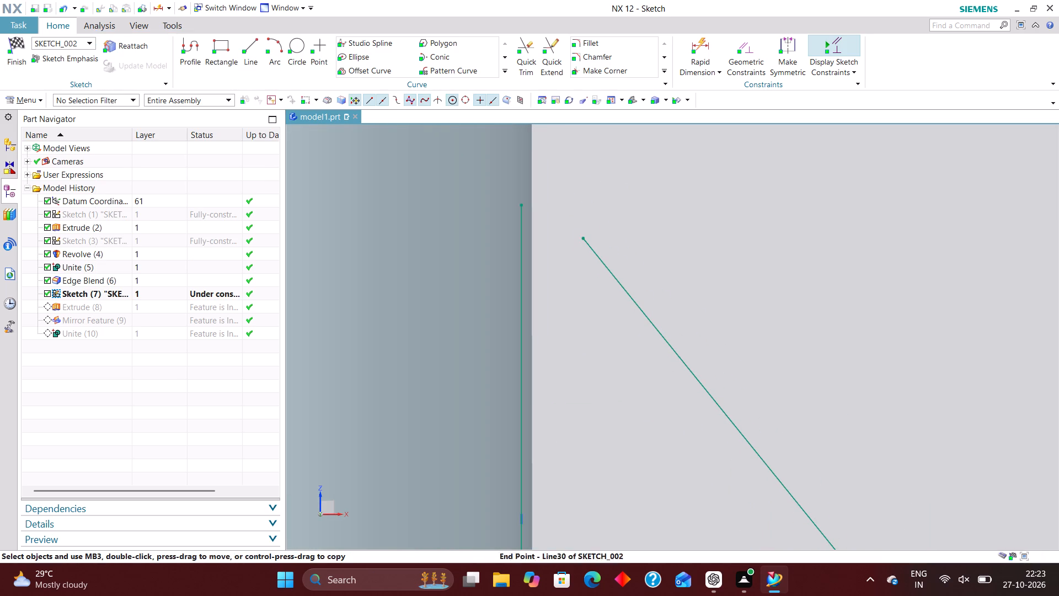
drag(584, 234, 522, 186)
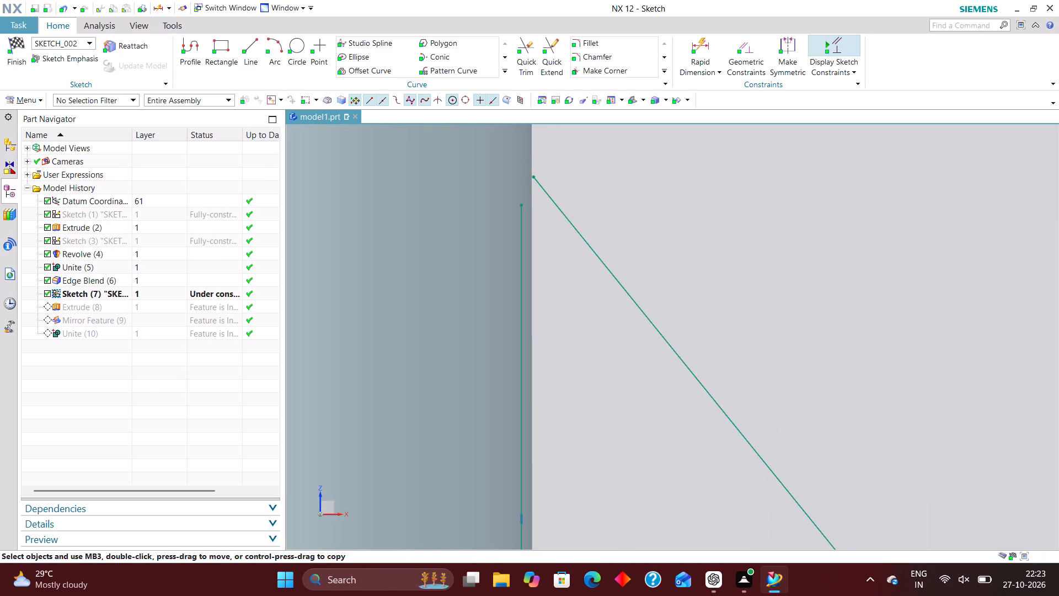
drag(522, 186, 521, 184)
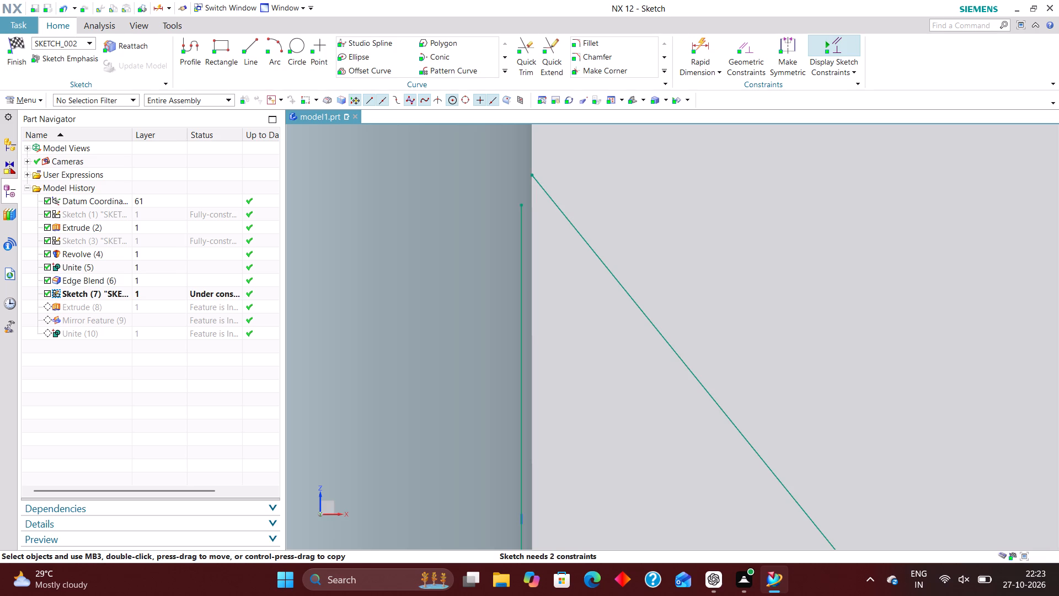
scroll(618, 311, down, 1)
scroll(539, 191, up, 7)
scroll(629, 257, down, 5)
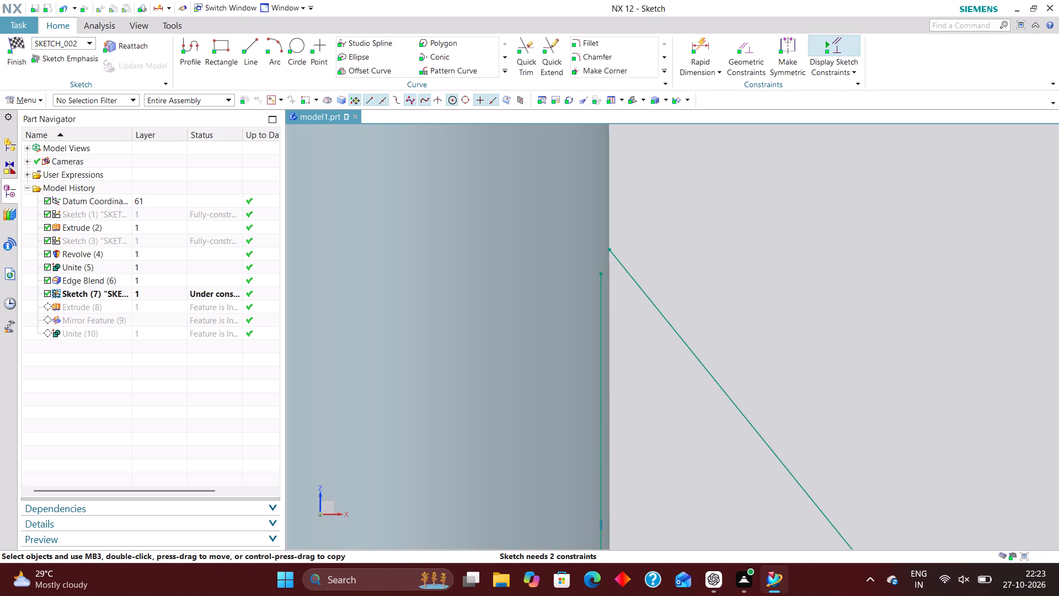
Sketch a short horizontal line from the sloped line's upper end inward past the vertical side.
click(253, 47)
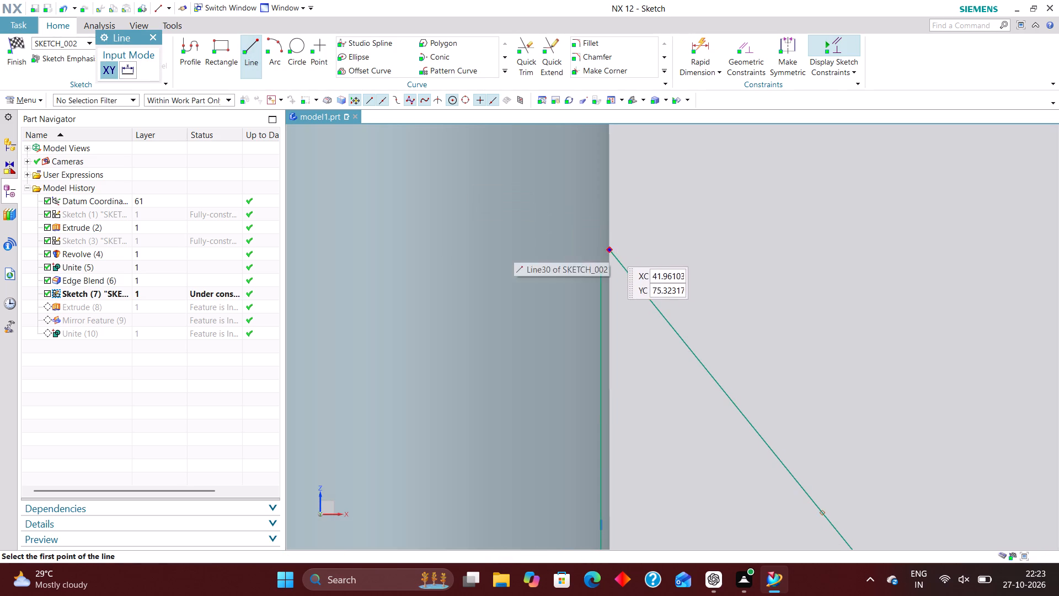
click(609, 248)
click(589, 247)
scroll(548, 210, down, 1)
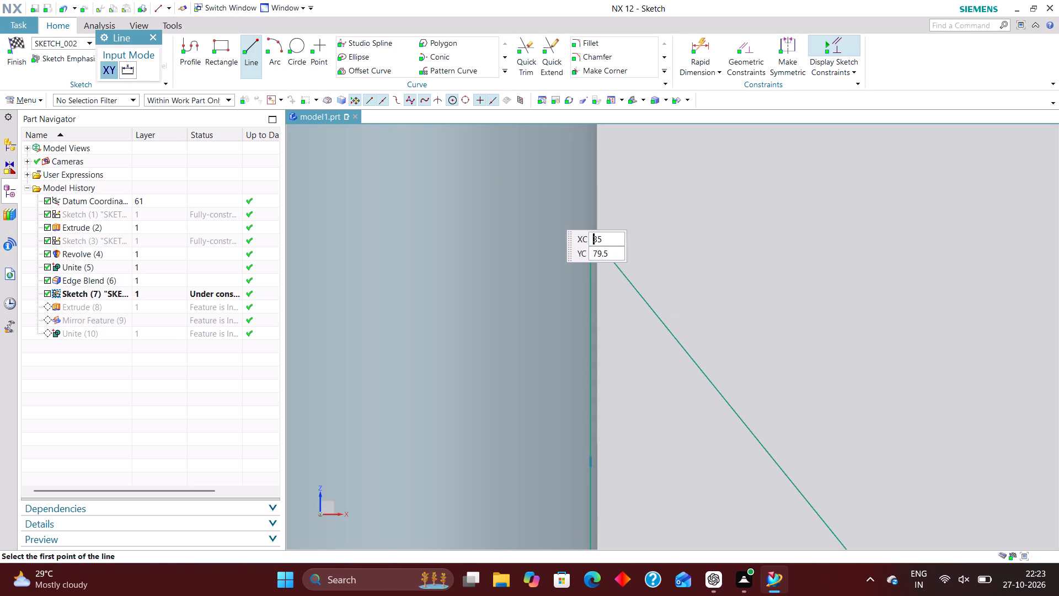
Extend the rib profile's vertical line up to the short horizontal line at its top.
scroll(677, 135, up, 2)
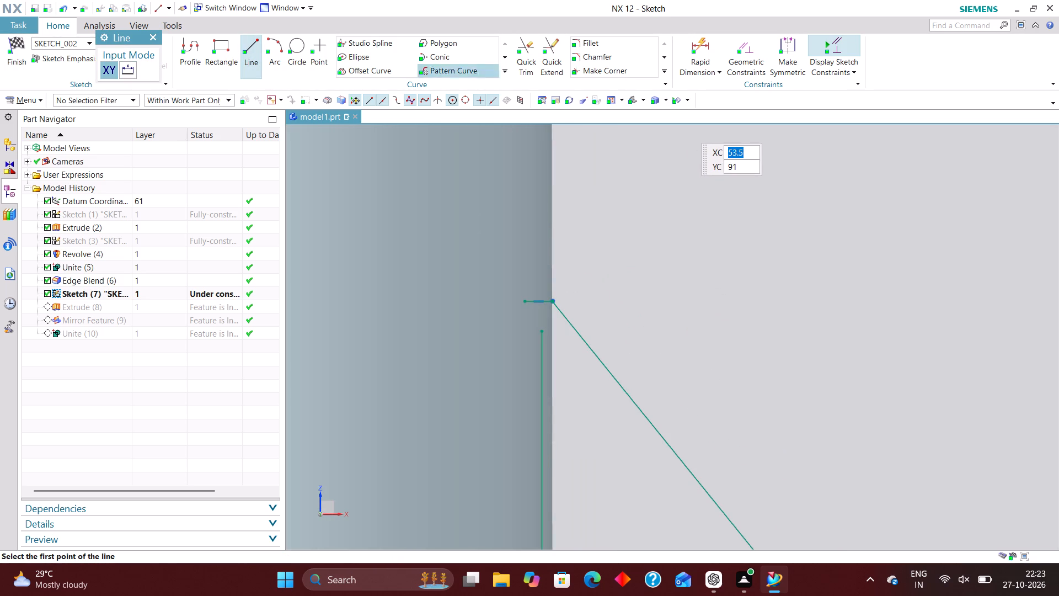
click(557, 59)
click(542, 350)
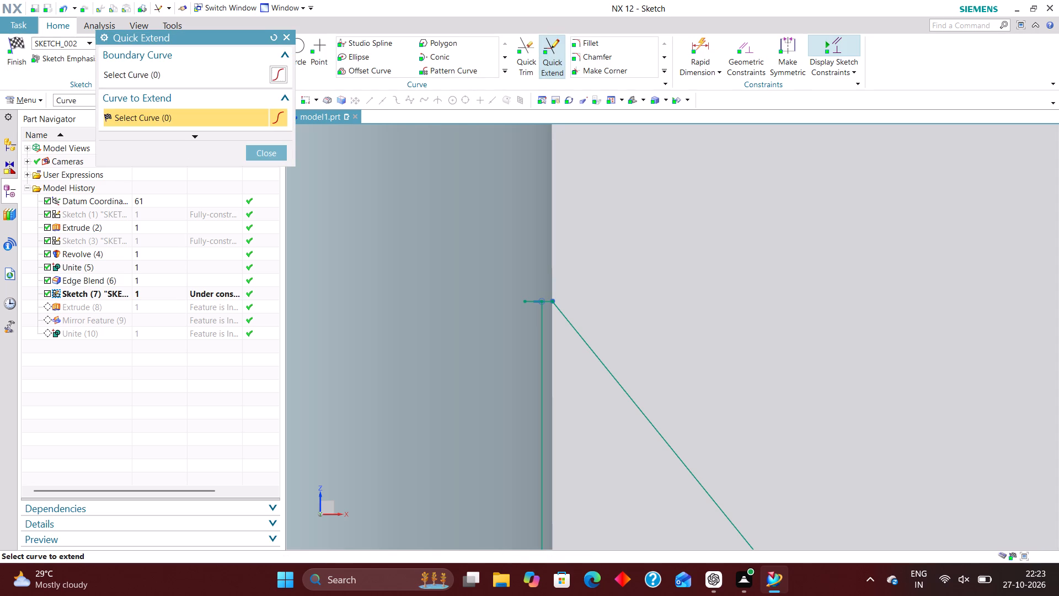
click(275, 155)
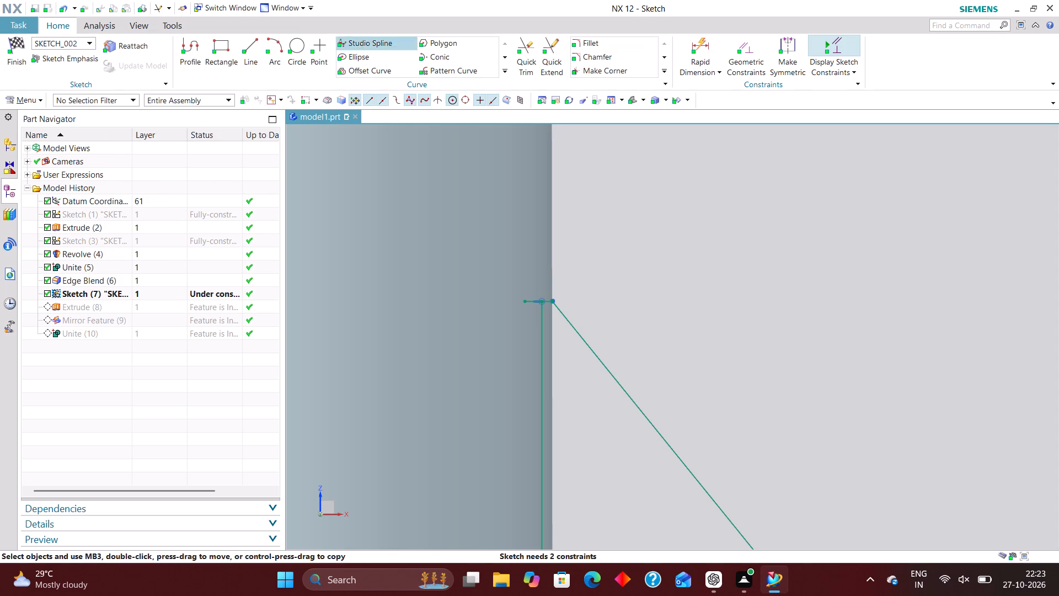
Trim the short horizontal line's overhang beyond the vertical line at the top of the rib profile.
click(528, 47)
click(522, 303)
scroll(581, 255, down, 3)
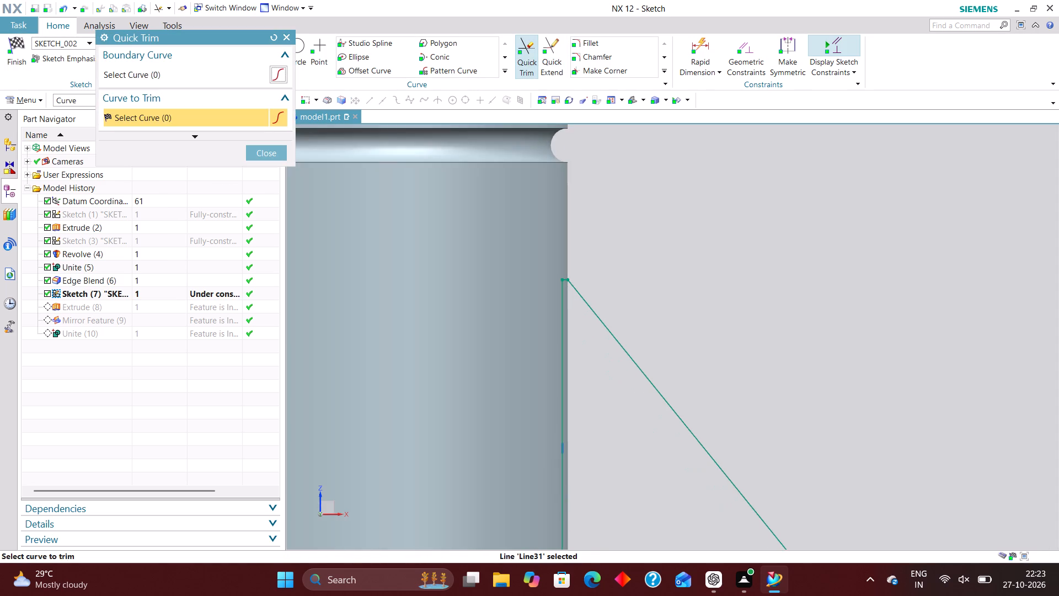
scroll(512, 243, down, 6)
scroll(515, 282, up, 3)
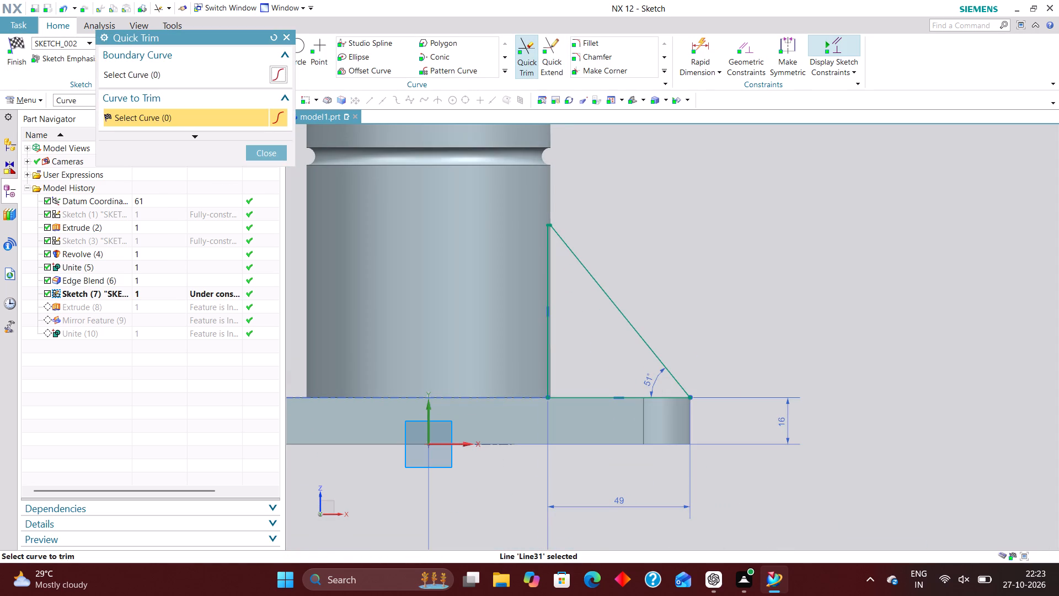
click(271, 151)
Add an inferred dimension to the length of the short horizontal line, keeping its drawn value.
click(745, 44)
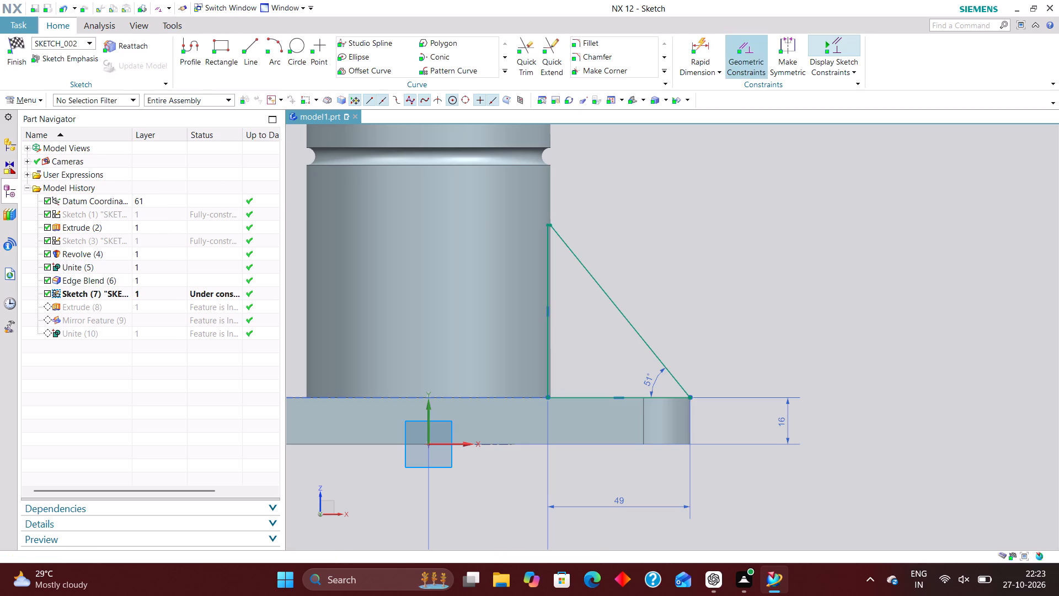
scroll(557, 219, up, 7)
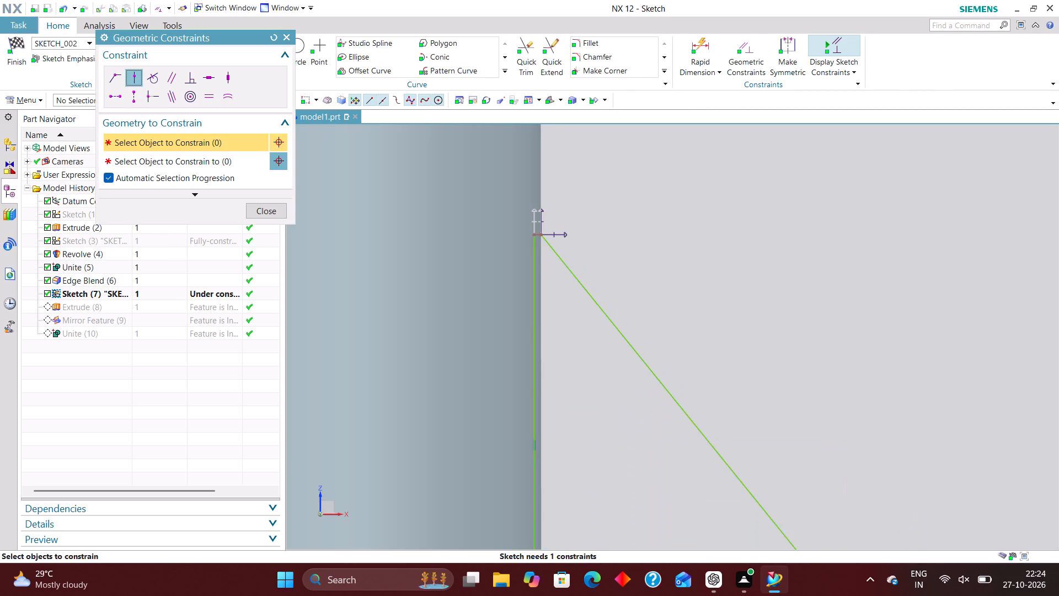
scroll(529, 240, up, 6)
click(699, 39)
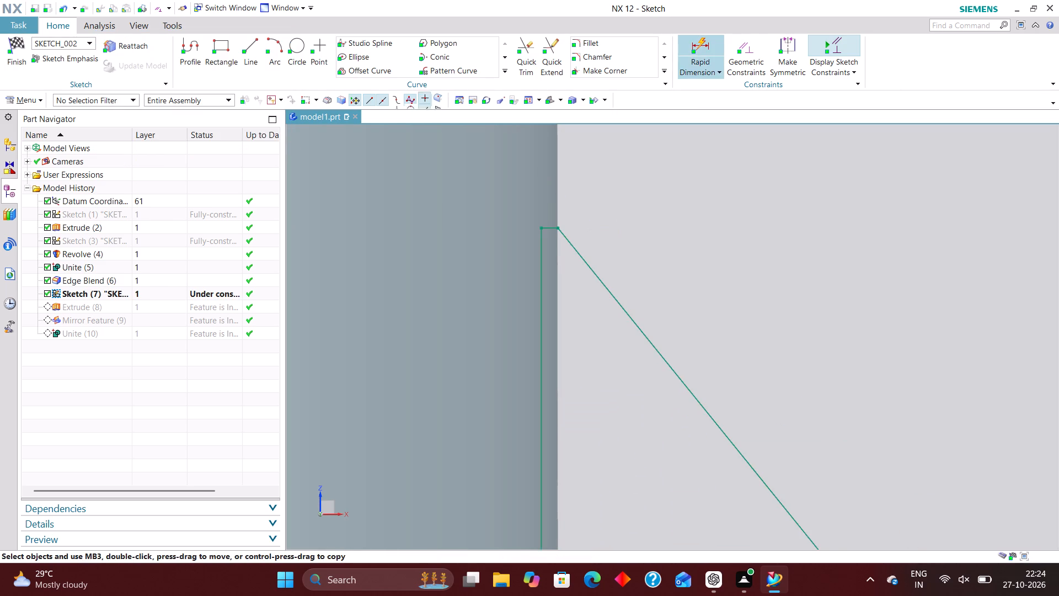
scroll(553, 220, up, 12)
click(563, 233)
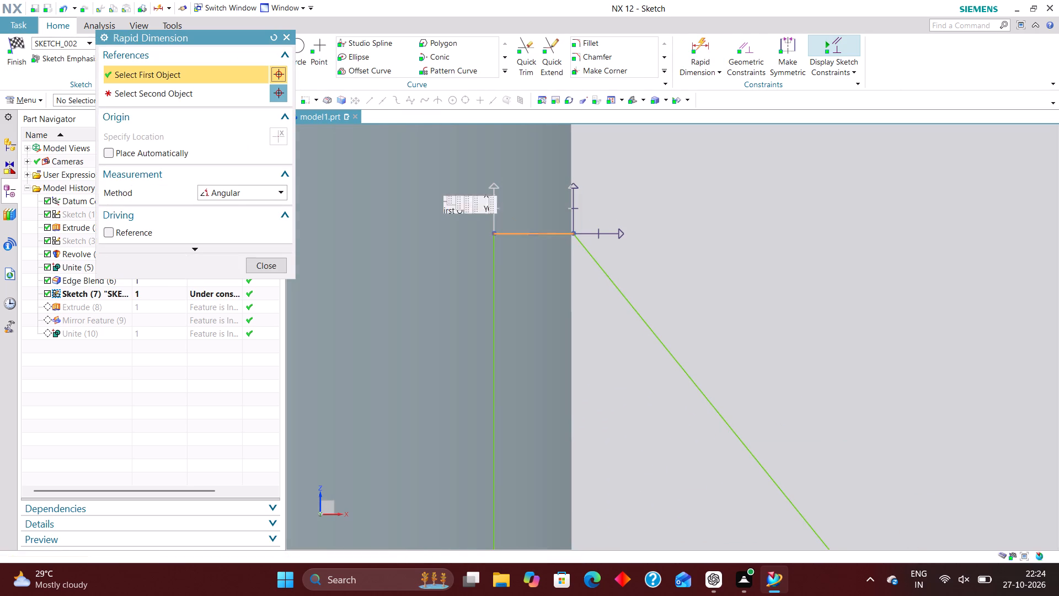
click(251, 198)
click(248, 207)
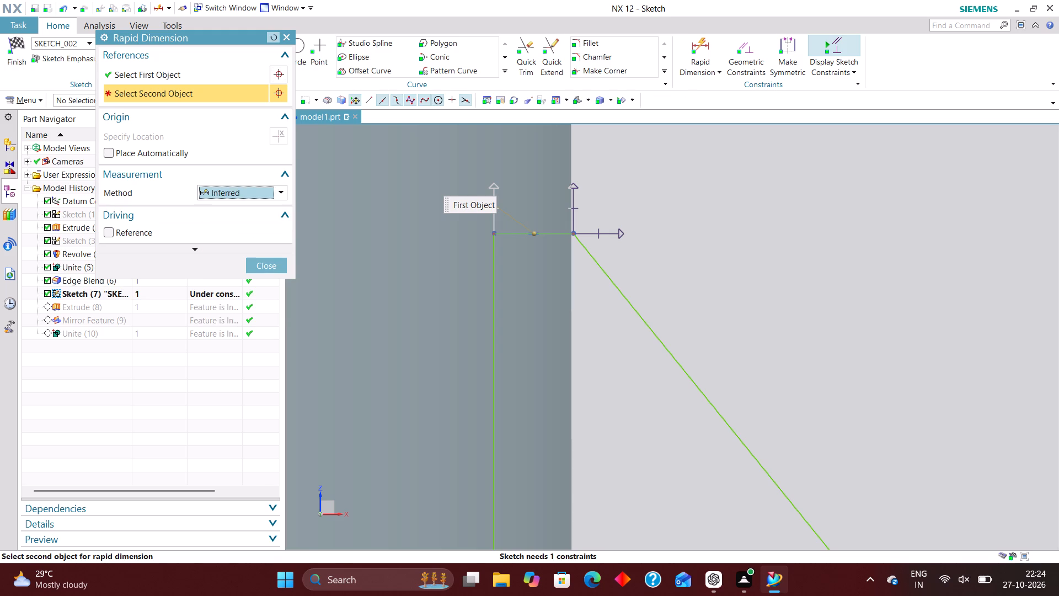
click(272, 37)
click(558, 235)
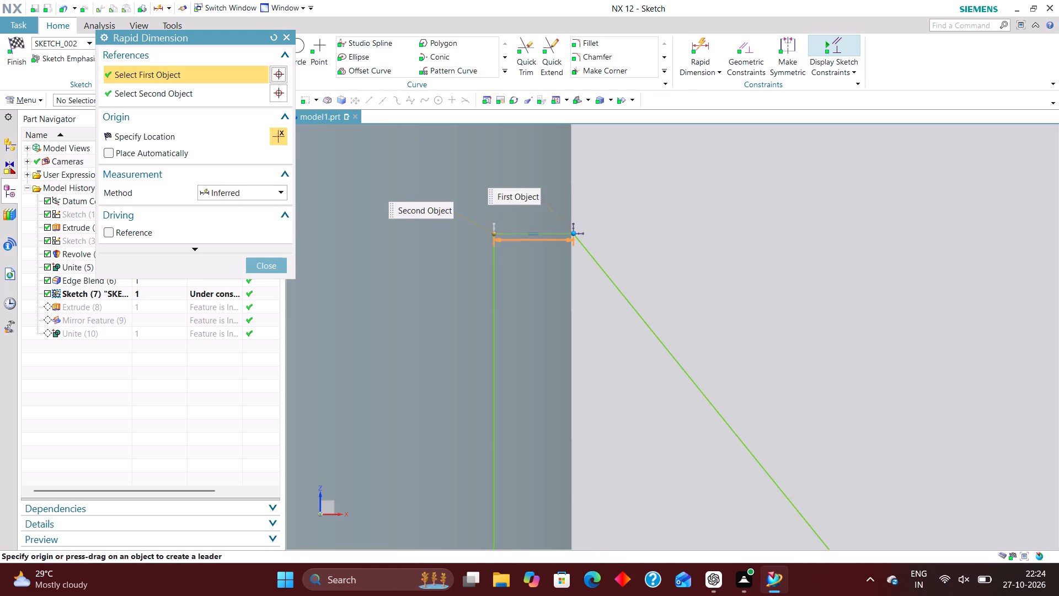
click(541, 299)
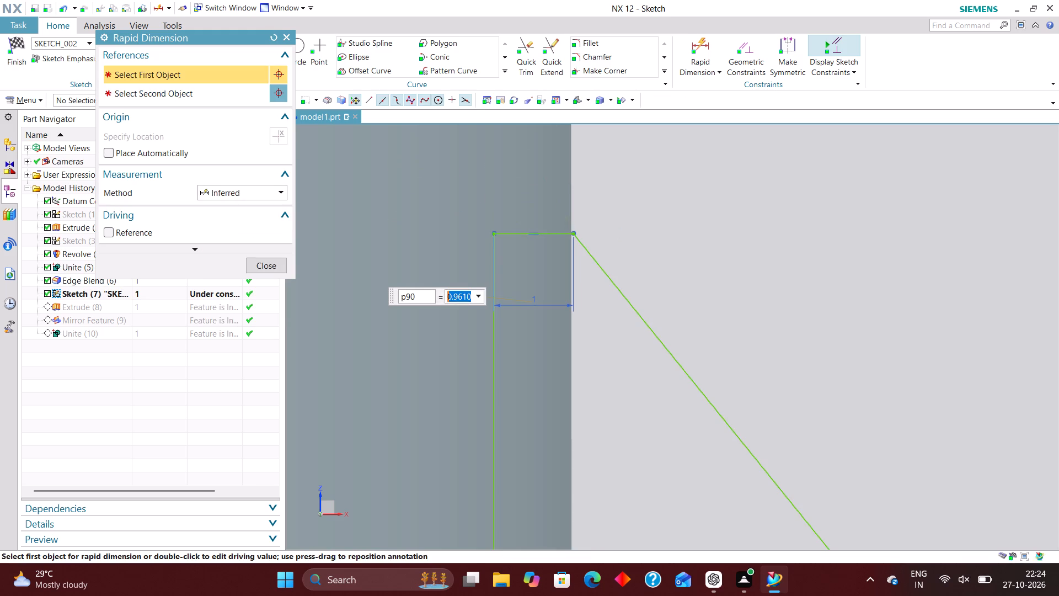
click(266, 264)
Finish the rib sketch and return to the solid model.
scroll(617, 241, down, 8)
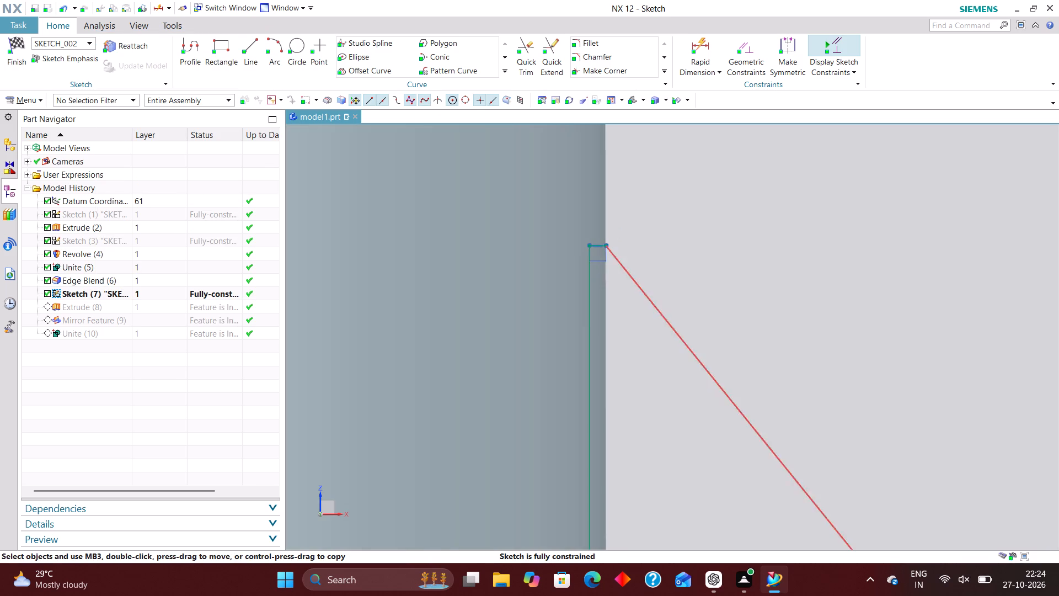
scroll(602, 259, down, 5)
scroll(657, 288, down, 6)
scroll(732, 362, up, 3)
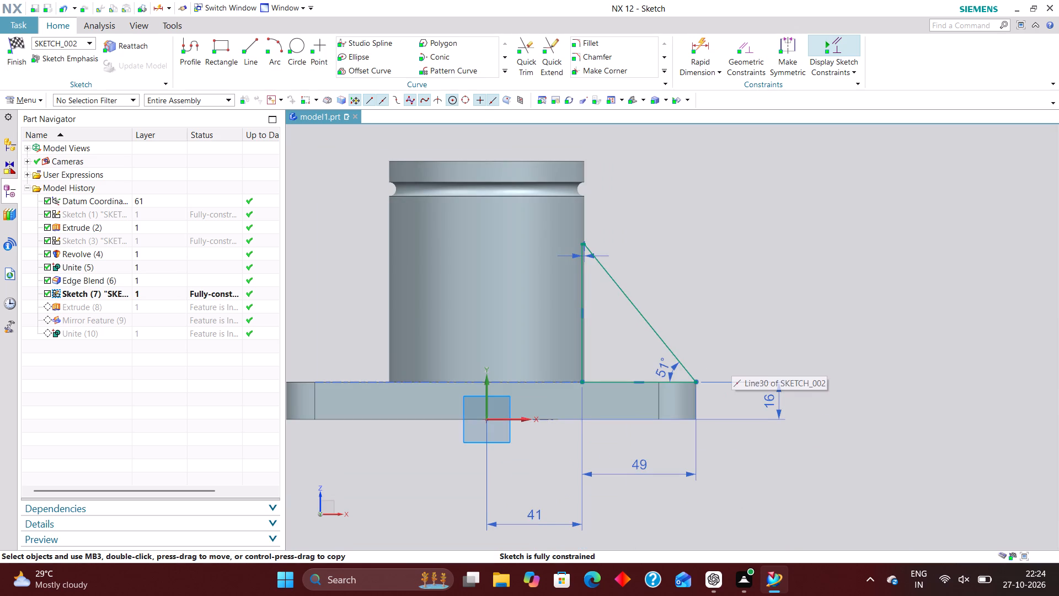
click(11, 40)
click(607, 323)
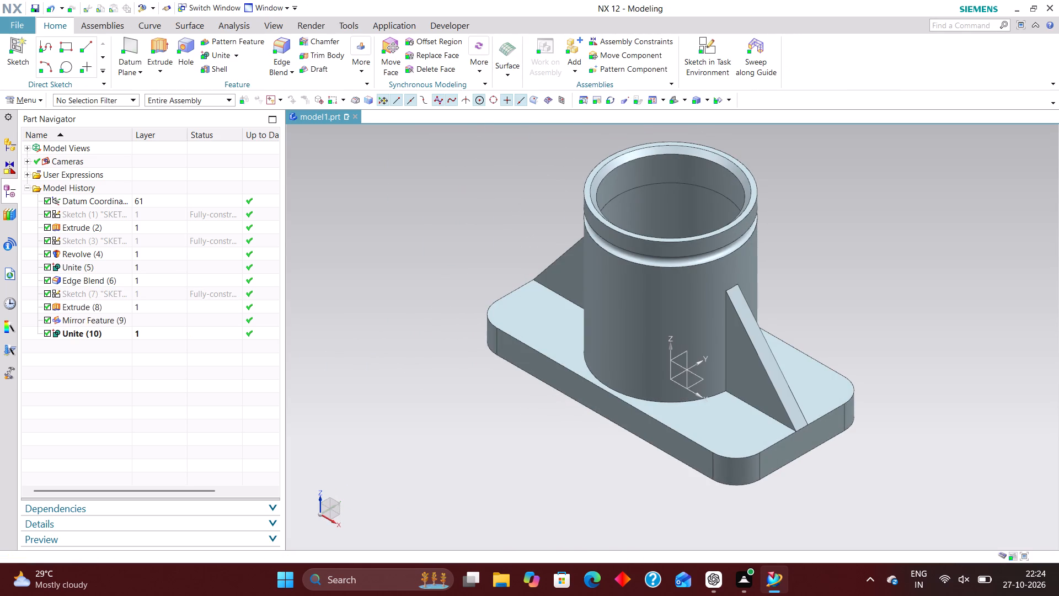
Examine where the reshaped ribs meet the cylinder and base plate, close up, from the front and in isometric view.
scroll(744, 300, up, 7)
scroll(691, 269, up, 7)
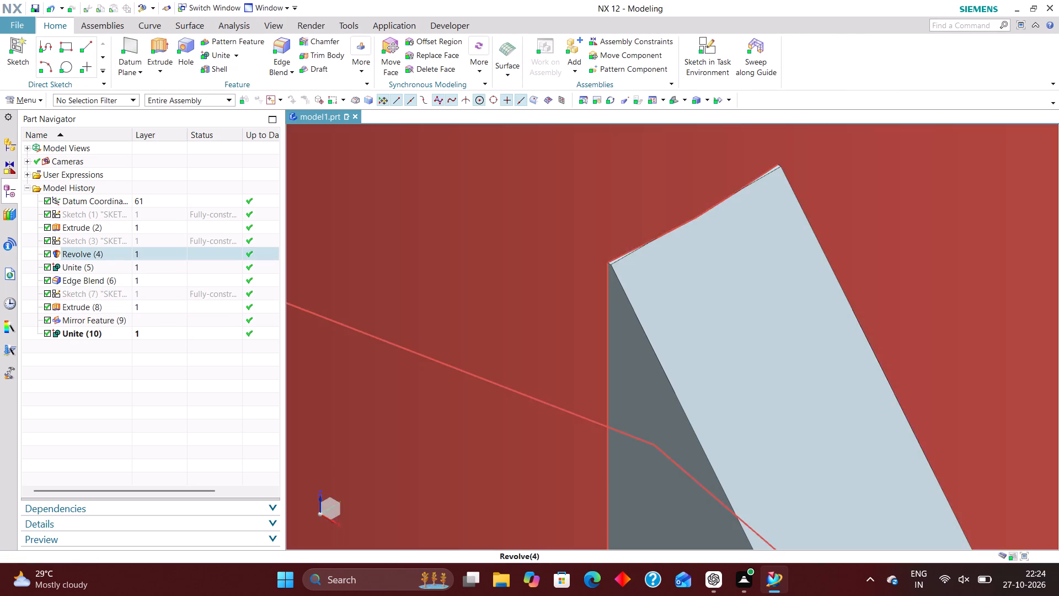
scroll(615, 199, down, 10)
middle_drag(744, 278, 797, 247)
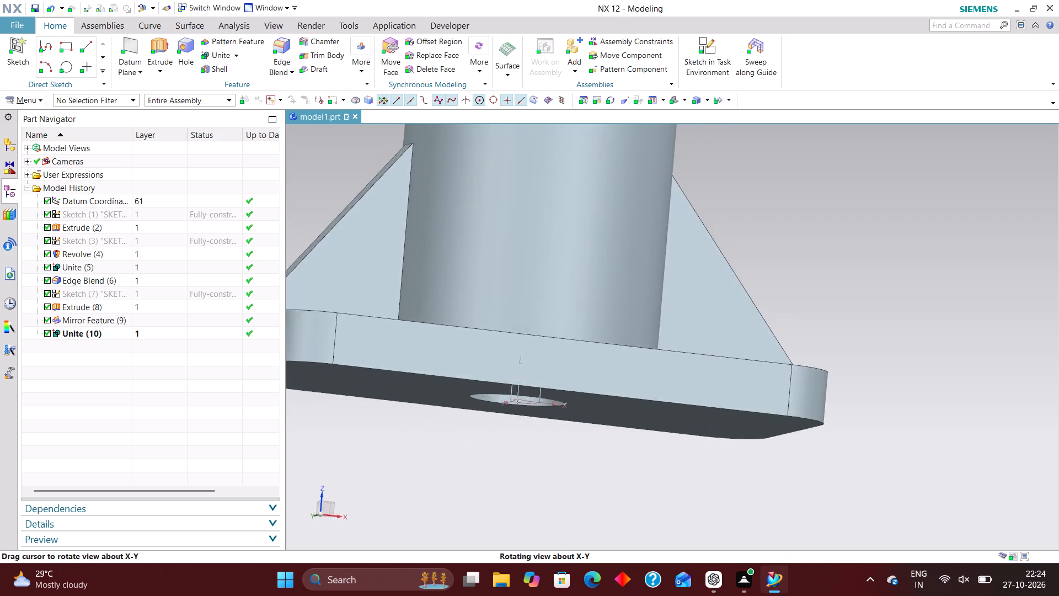
middle_drag(797, 247, 782, 258)
right_drag(860, 199, 721, 199)
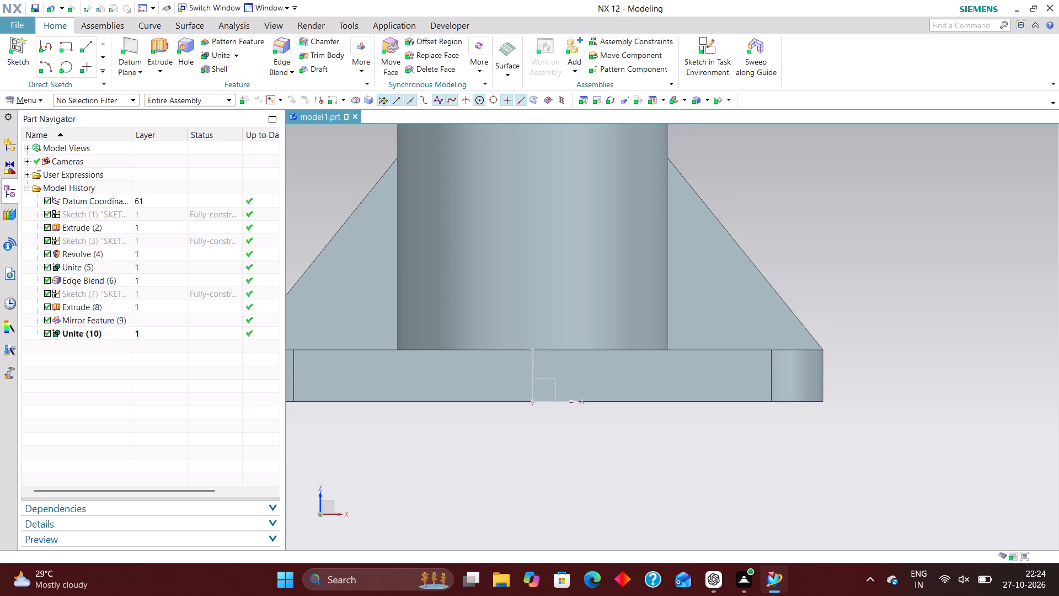
scroll(692, 263, down, 2)
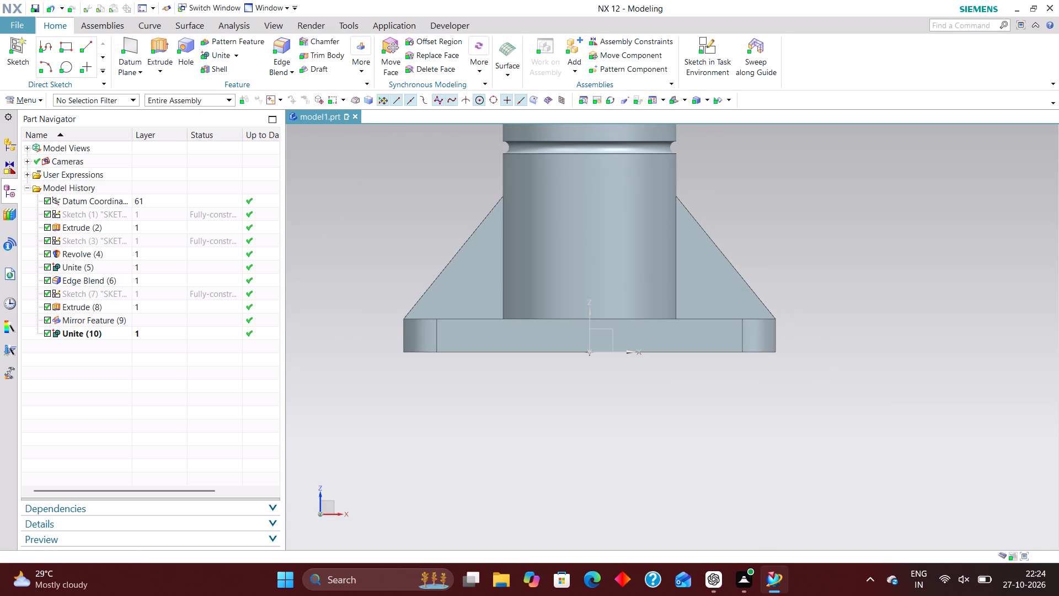
key(End)
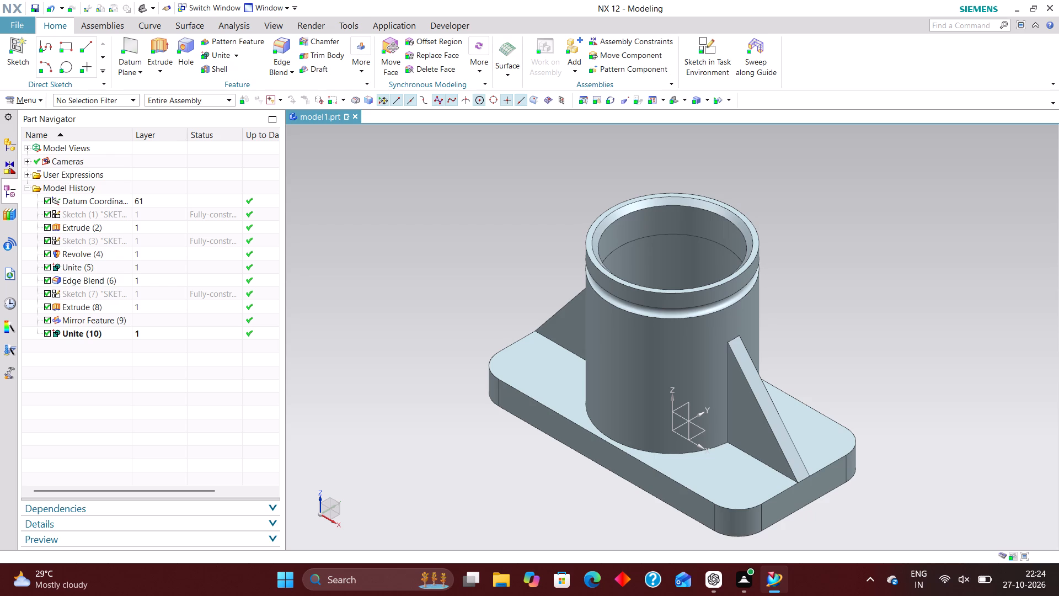
scroll(809, 358, down, 3)
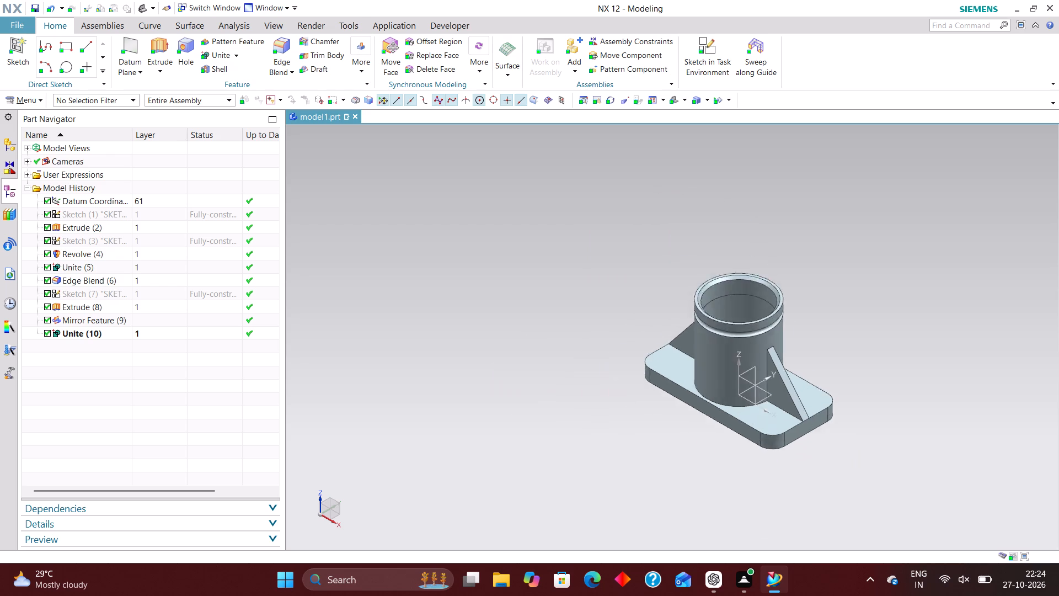
scroll(809, 354, down, 2)
scroll(812, 359, up, 3)
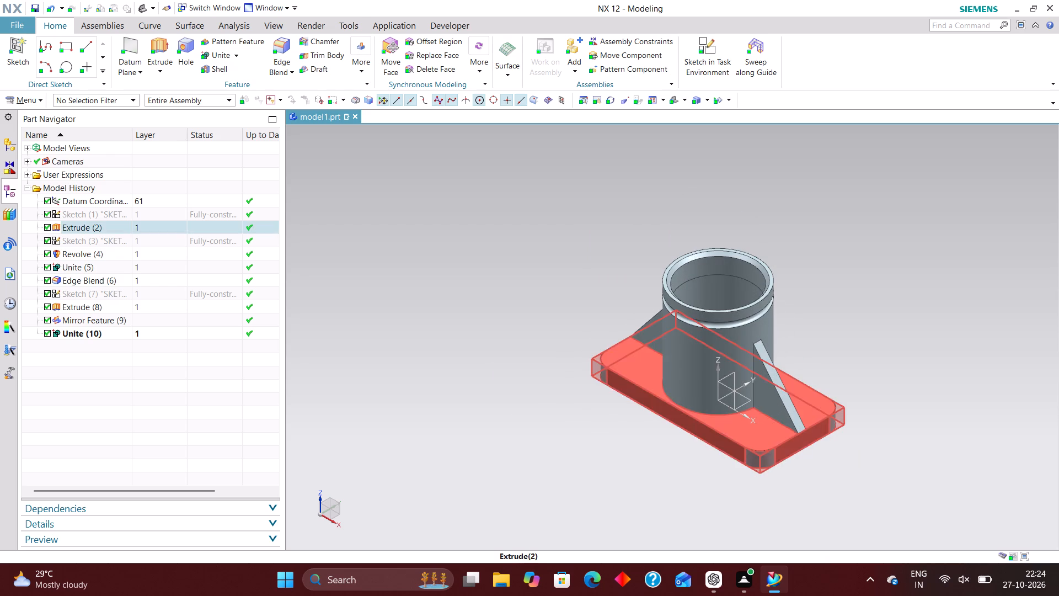
scroll(796, 455, up, 2)
scroll(806, 354, down, 2)
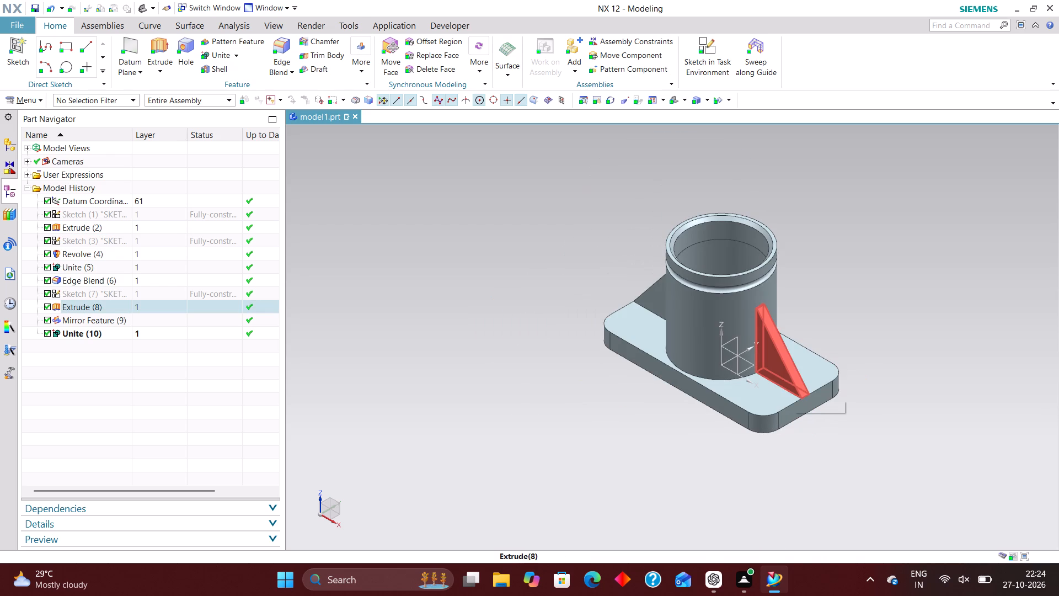
middle_drag(843, 340, 837, 337)
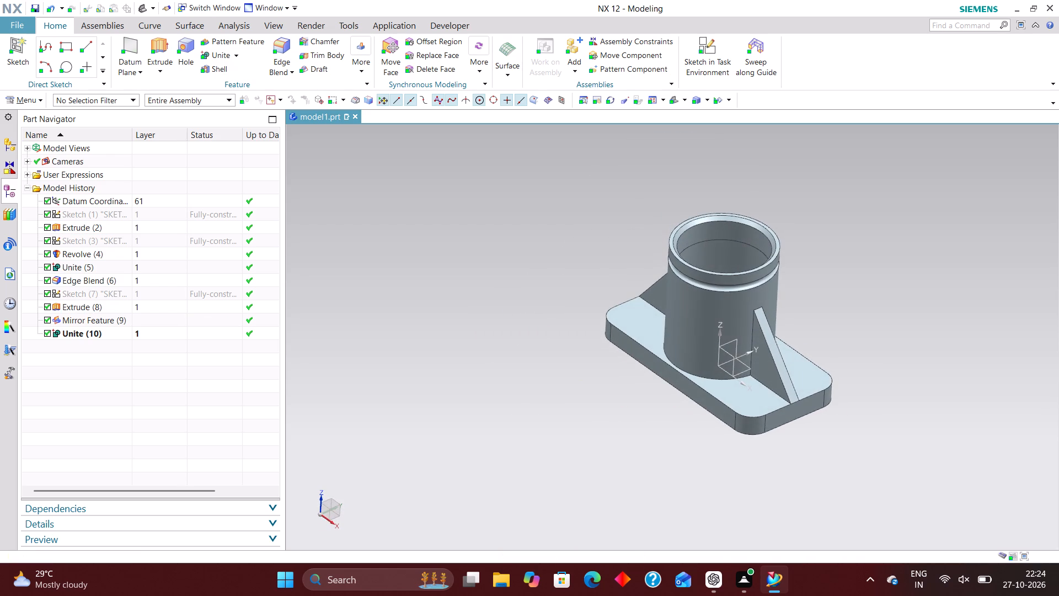
Create a new task-environment sketch on the YZ datum plane.
click(705, 42)
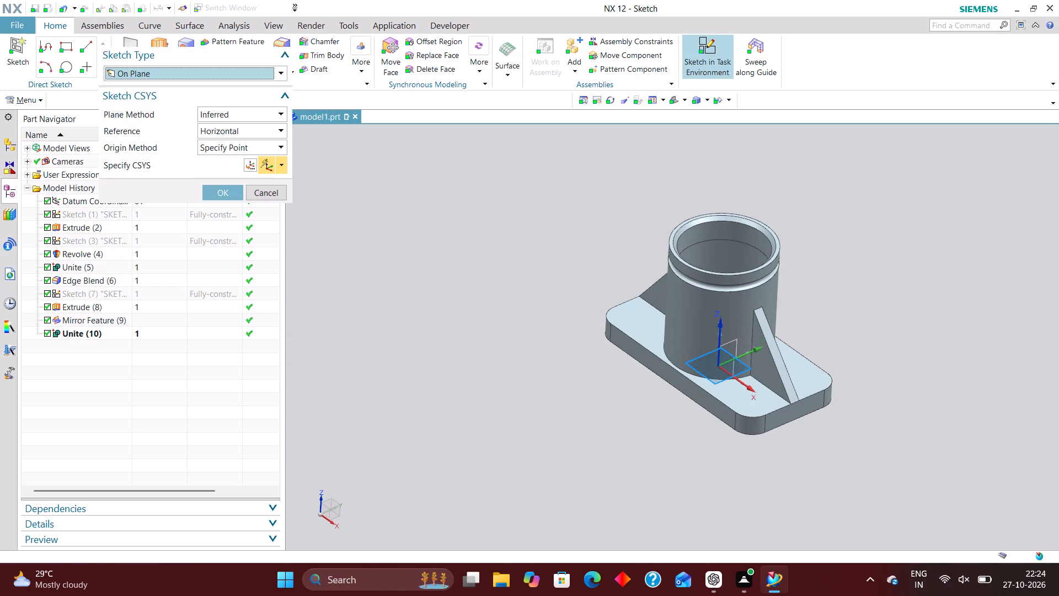
click(732, 340)
click(214, 189)
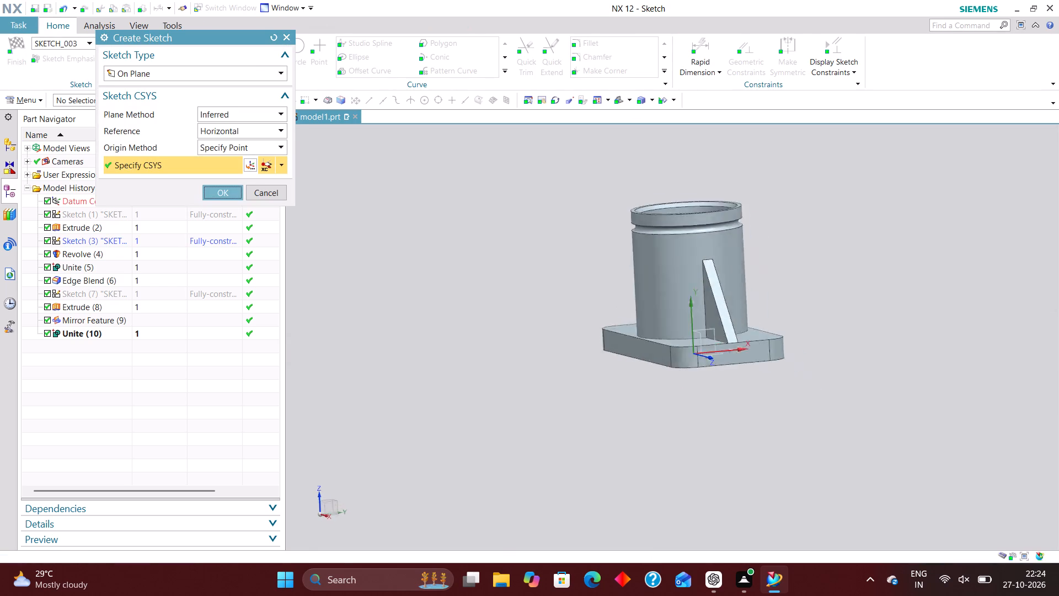
Sketch a circle by centre and radius beside the cylinder, overlapping its edge on the negative Y side.
click(299, 45)
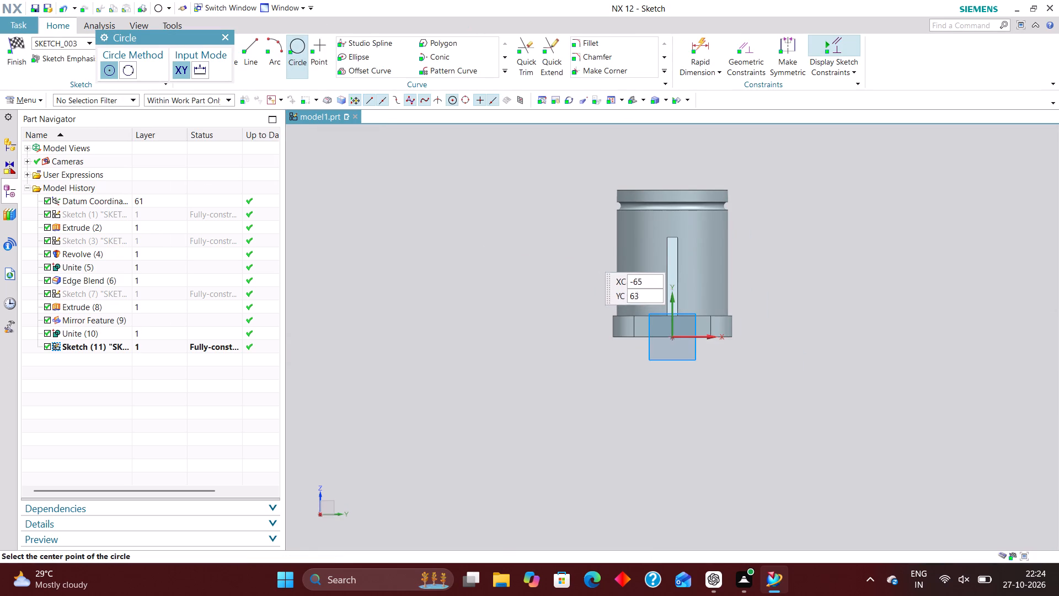
click(581, 250)
click(609, 292)
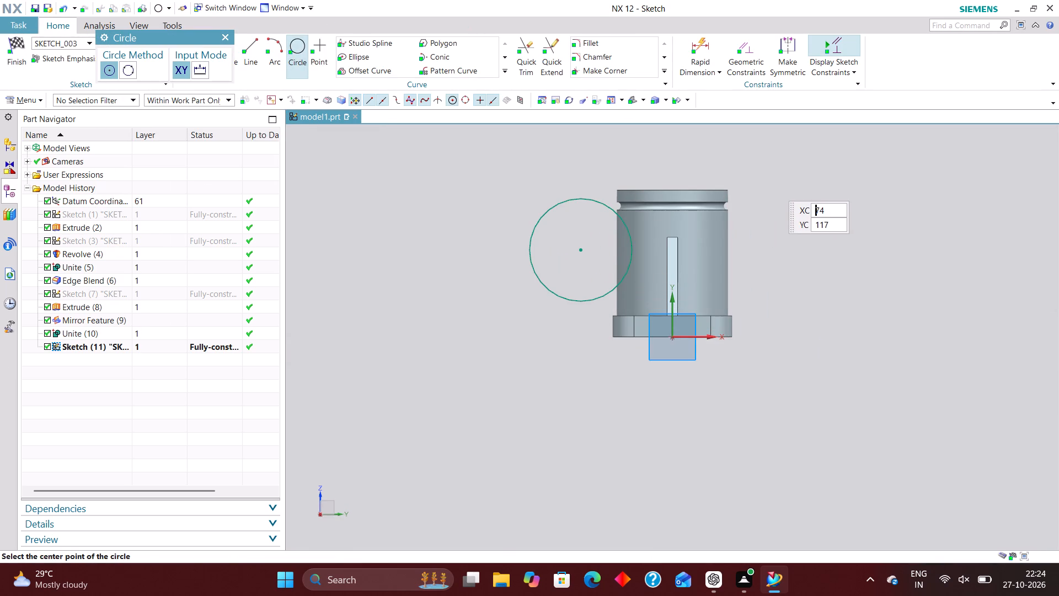
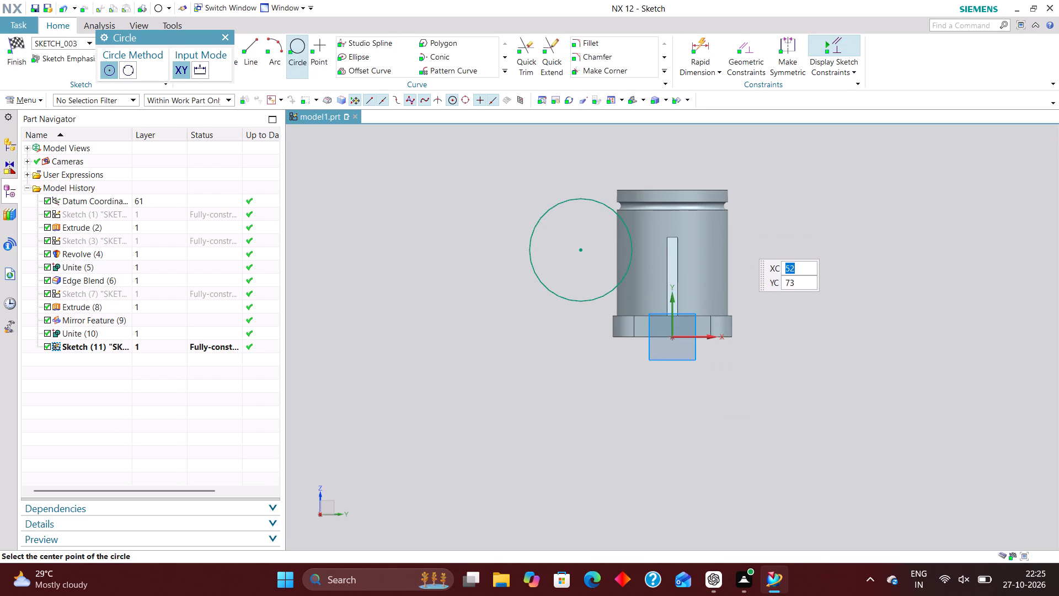
Dimension the circle's centre horizontally from the sketch's vertical axis and set the distance to 45 mm.
click(697, 42)
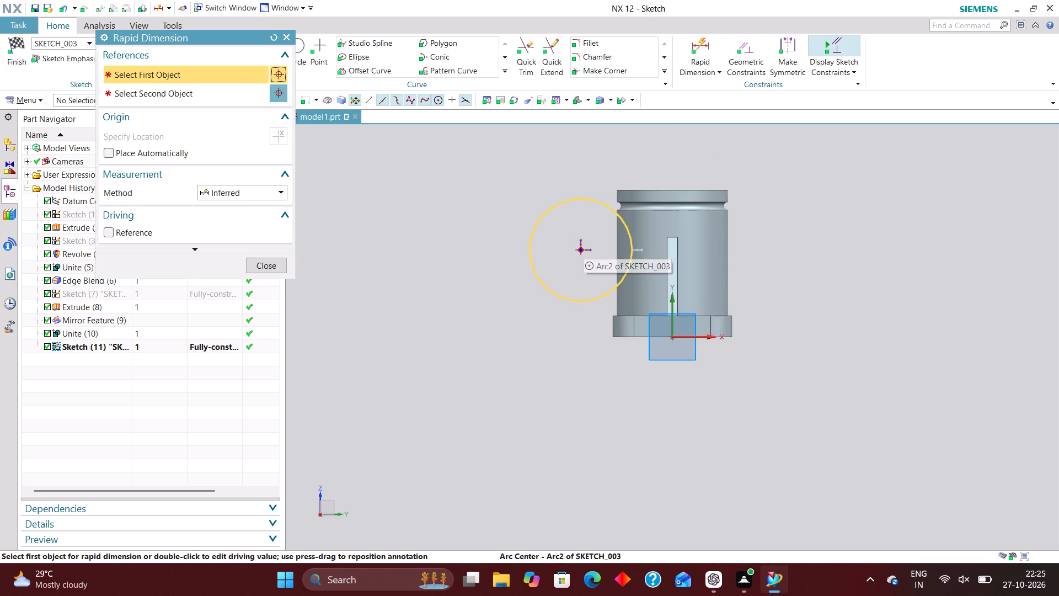
click(584, 247)
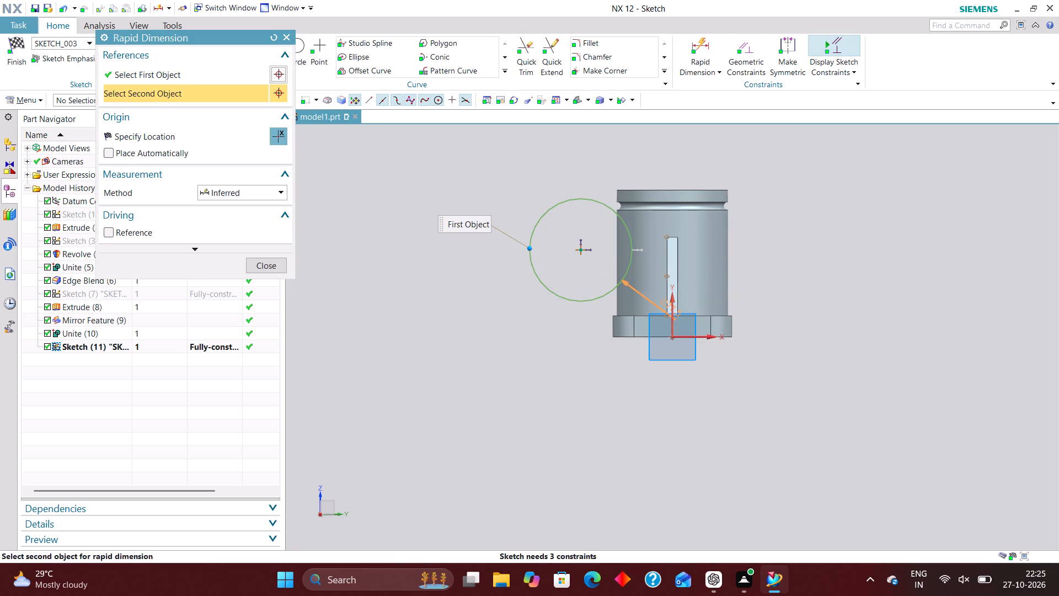
click(671, 303)
click(635, 439)
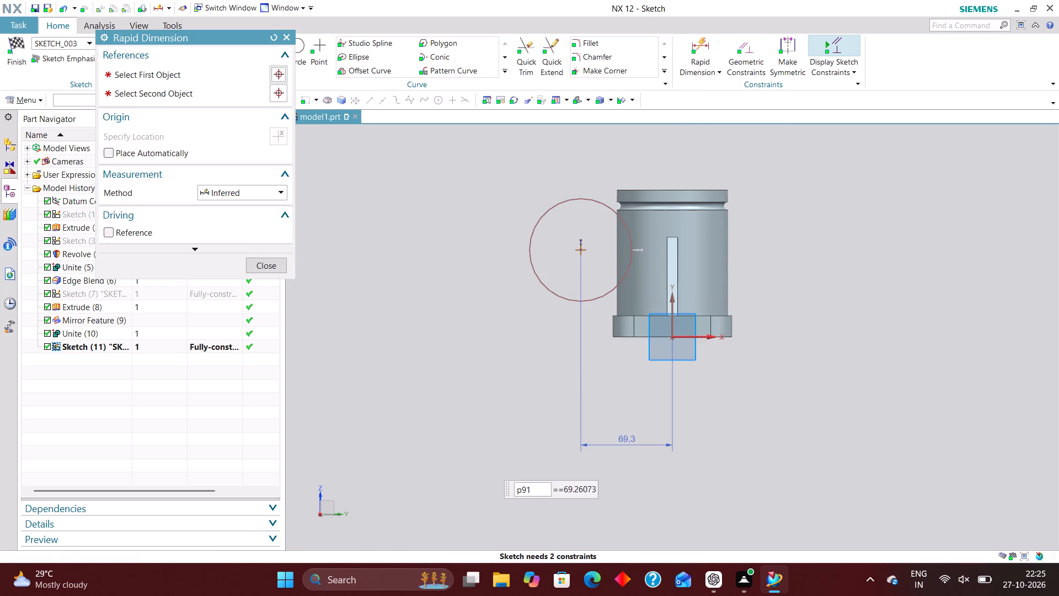
text(454)
key(BackSpace)
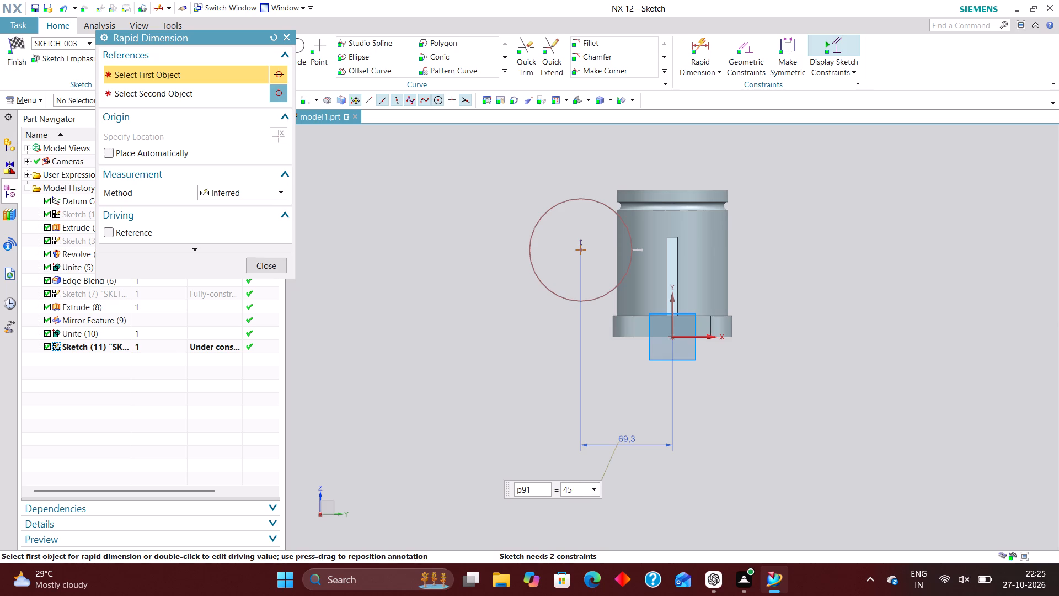
key(Return)
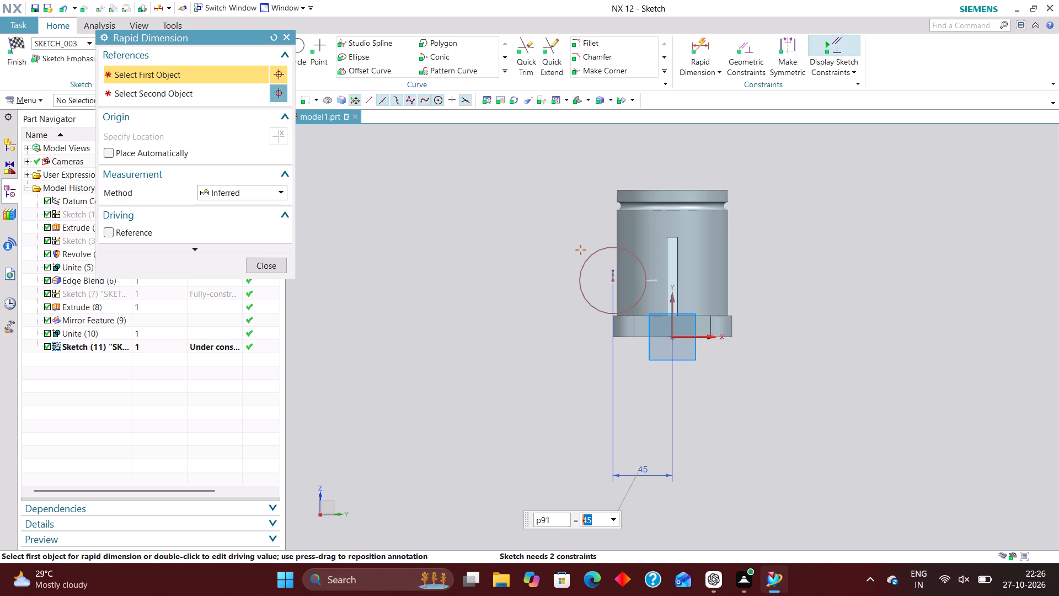
Add a diametral dimension to the circle and set it to 60 mm.
click(259, 196)
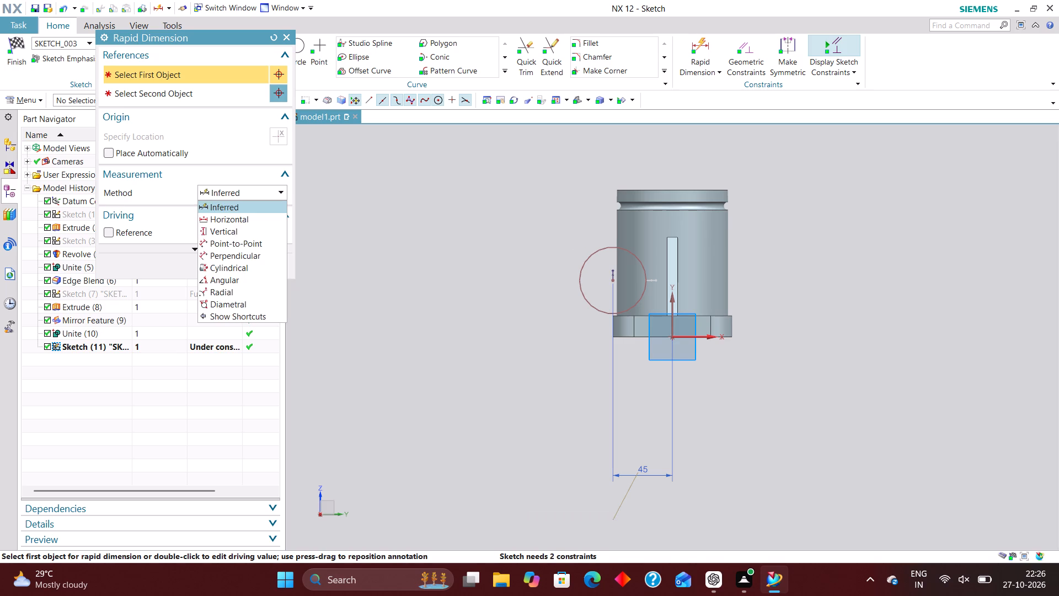
click(244, 303)
scroll(596, 258, up, 3)
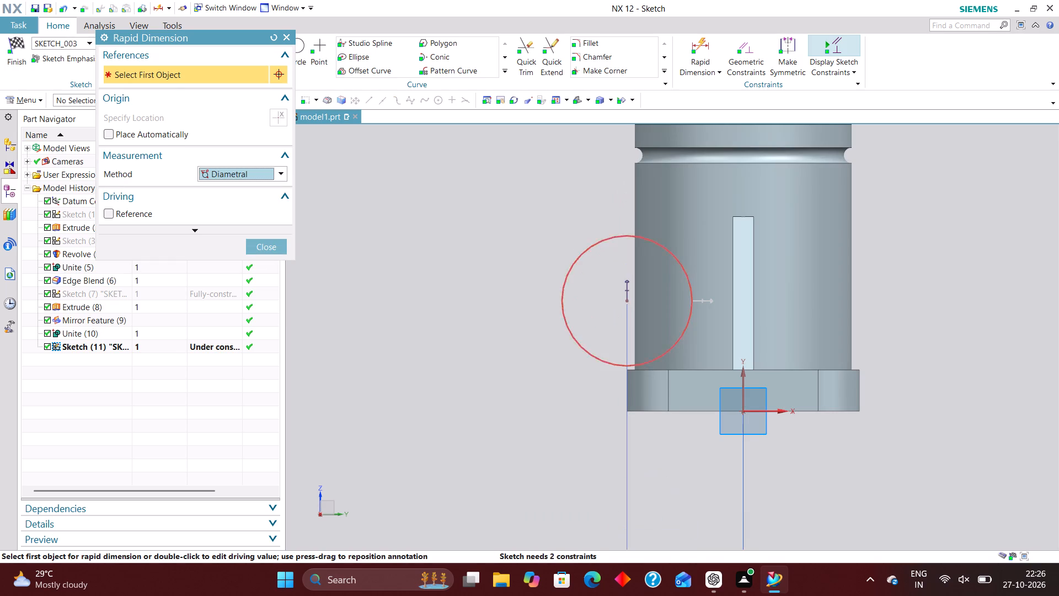
click(590, 246)
click(480, 224)
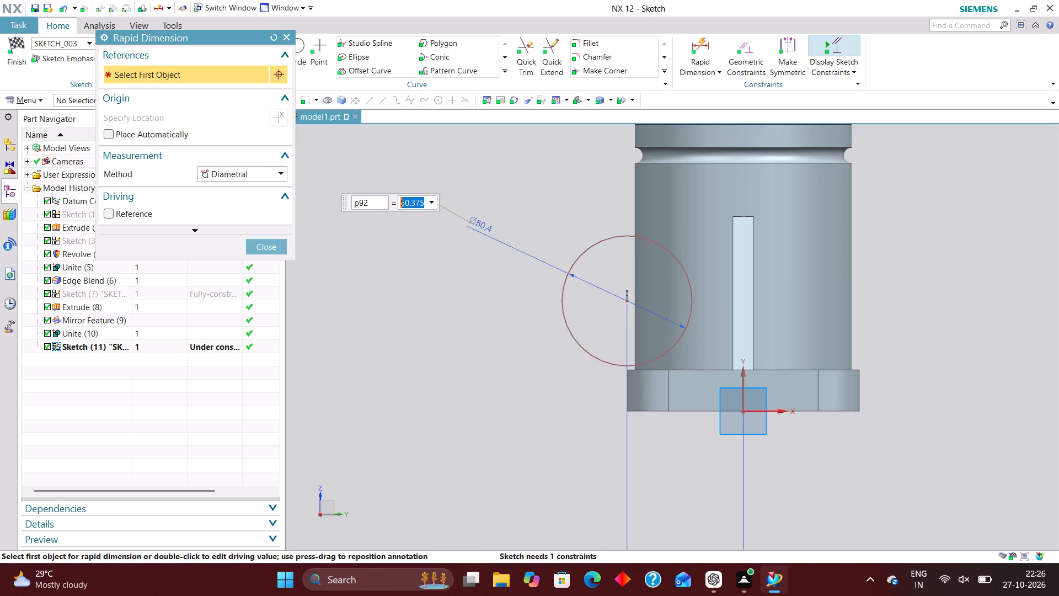
text(60)
key(Return)
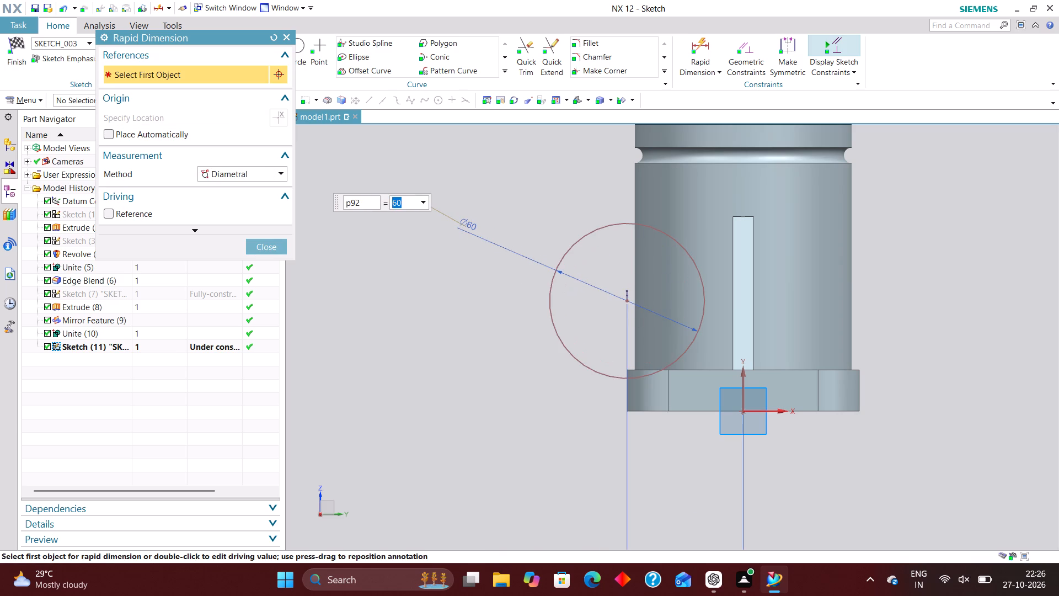
click(266, 241)
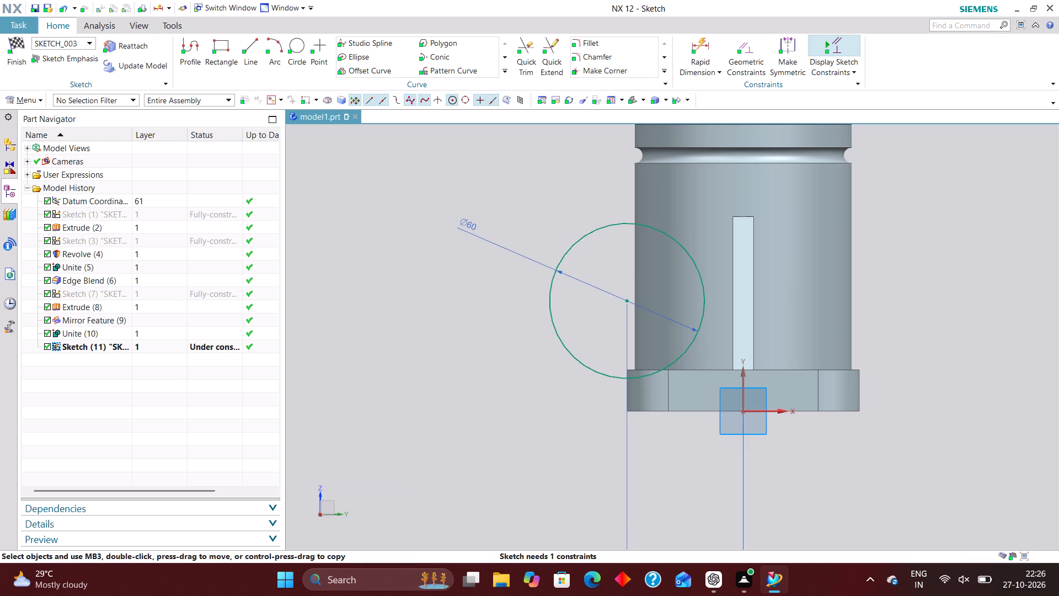
Dimension the circle's centre at a height of 50 mm from the horizontal axis using the Inferred method, and finish the sketch.
click(706, 53)
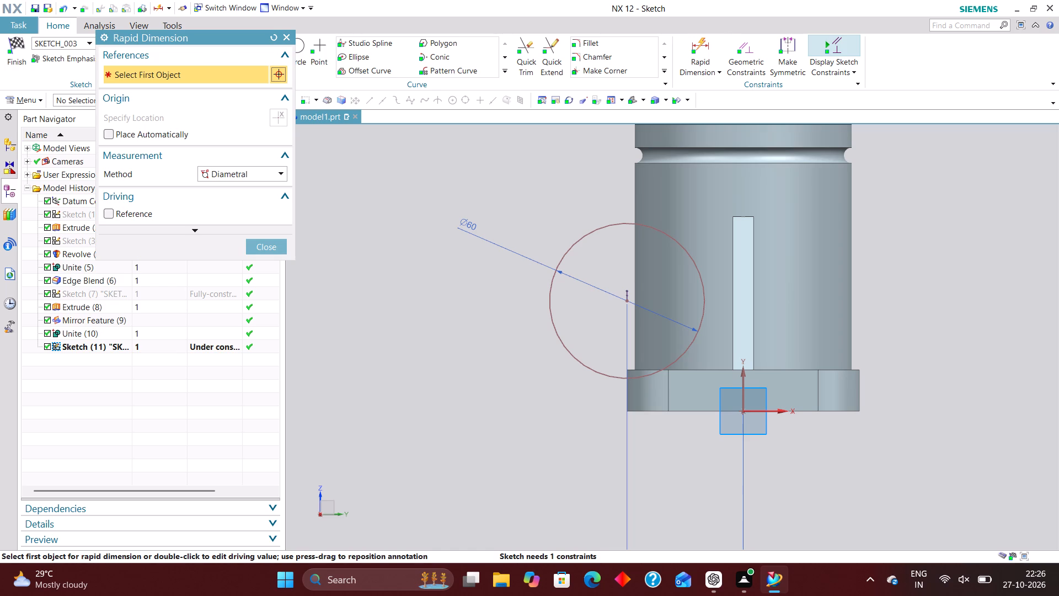
click(276, 181)
click(265, 192)
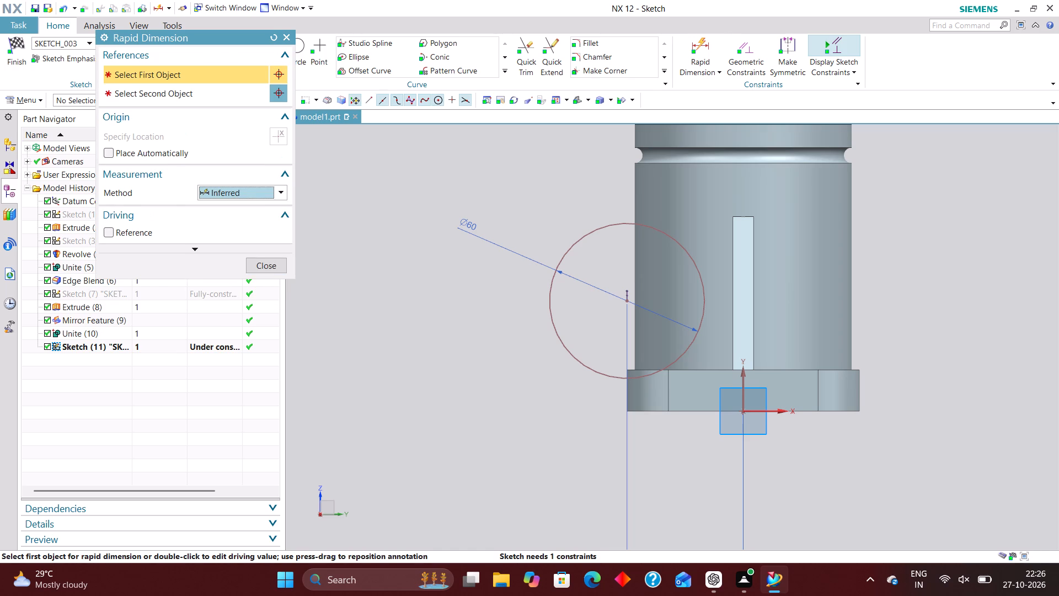
click(772, 411)
click(627, 299)
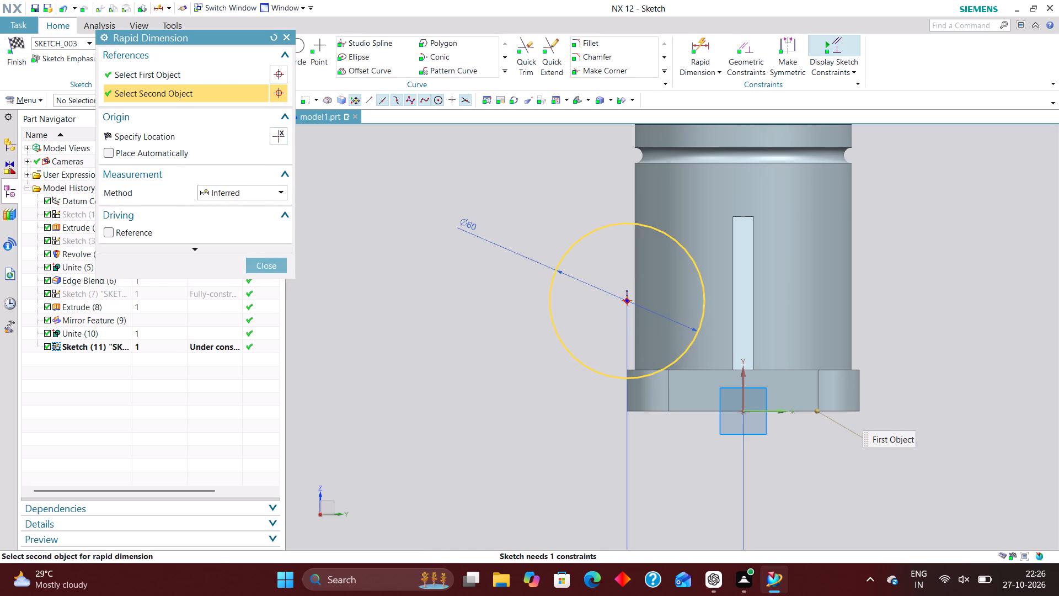
click(456, 357)
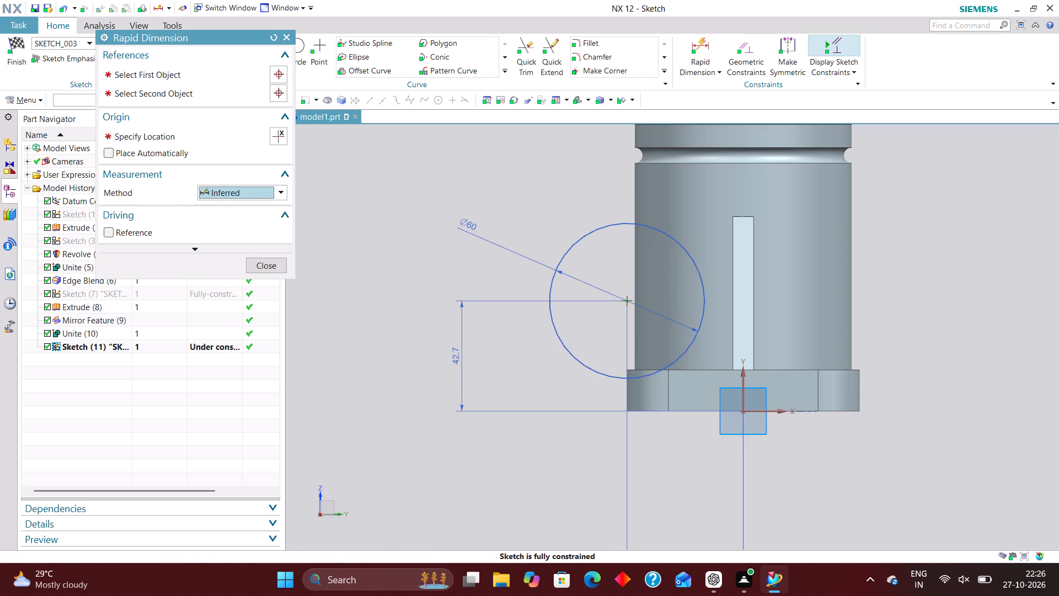
text(50)
key(Return)
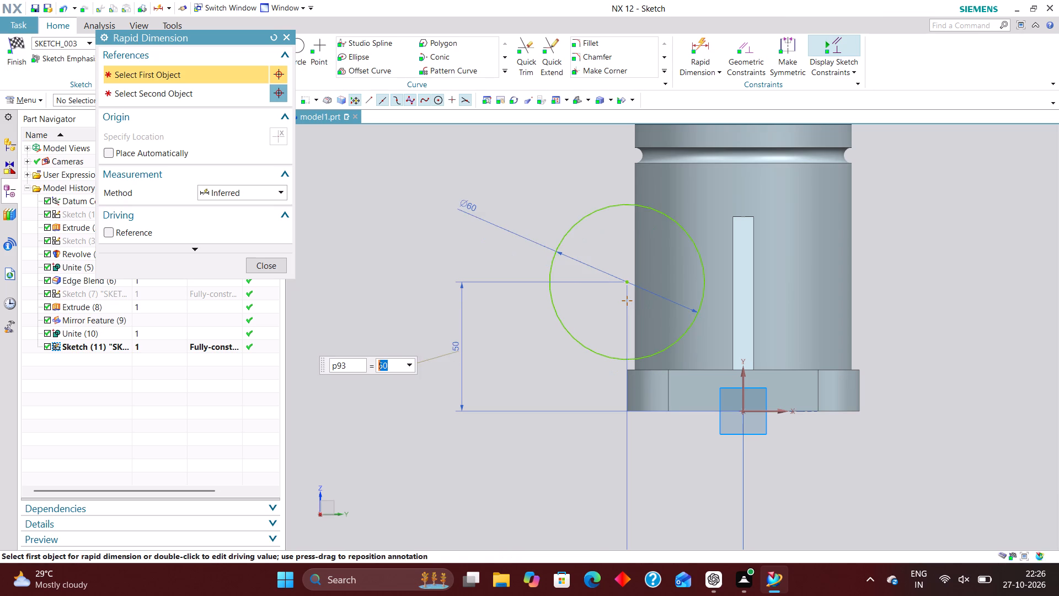
click(276, 262)
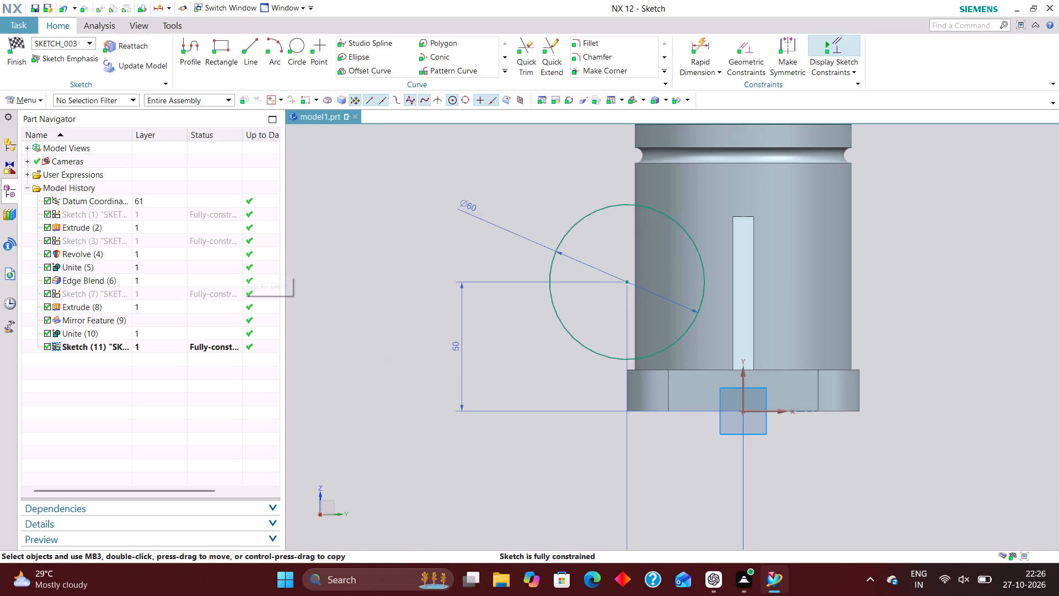
click(17, 44)
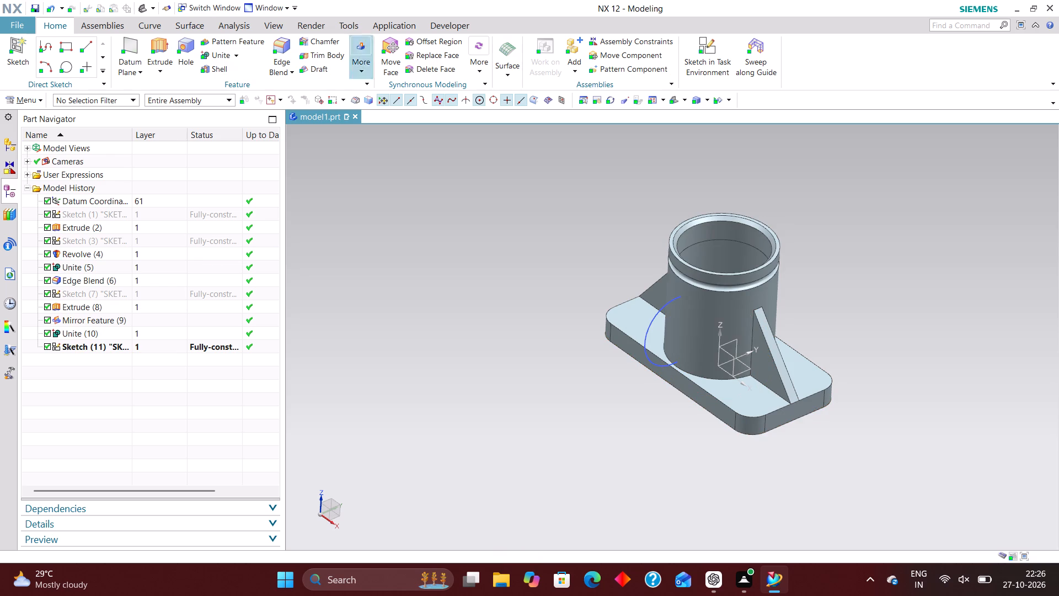
Extrude the sketched circle beside the cylinder with Symmetric Value limits about the sketch plane.
click(157, 42)
scroll(661, 325, up, 4)
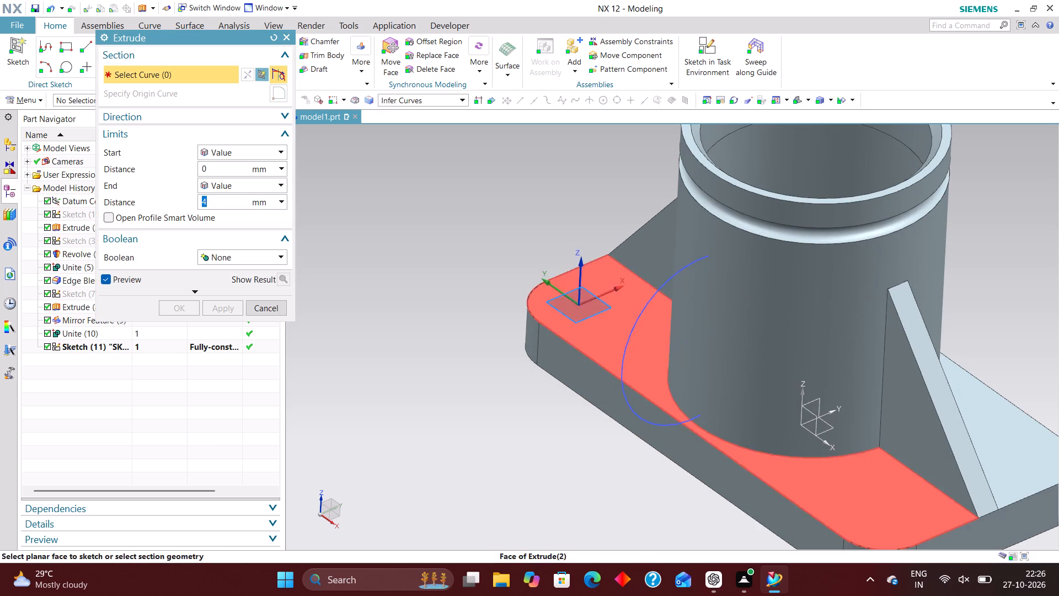
click(645, 307)
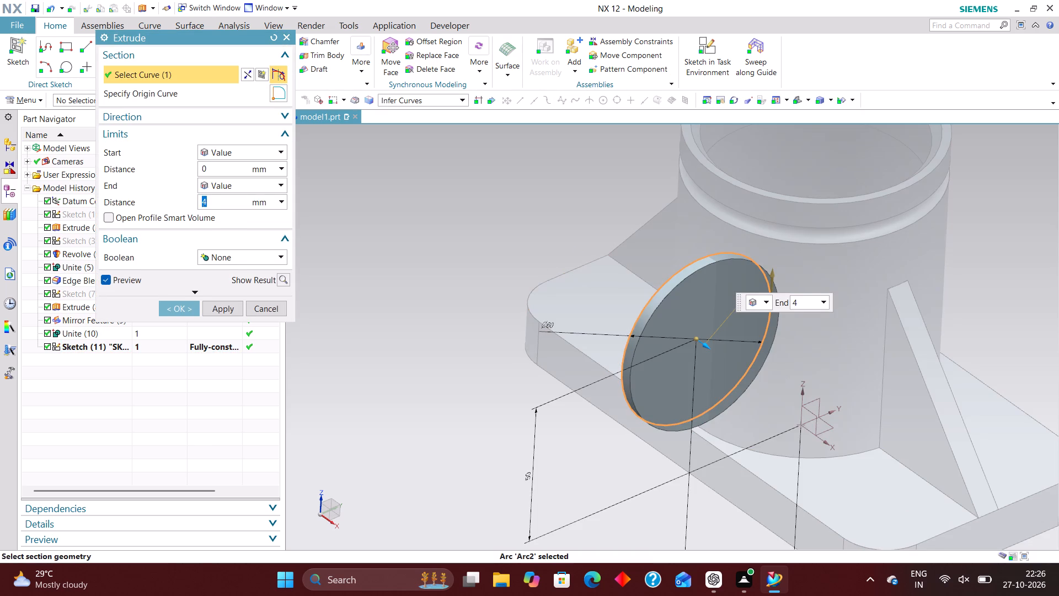
click(239, 149)
click(236, 179)
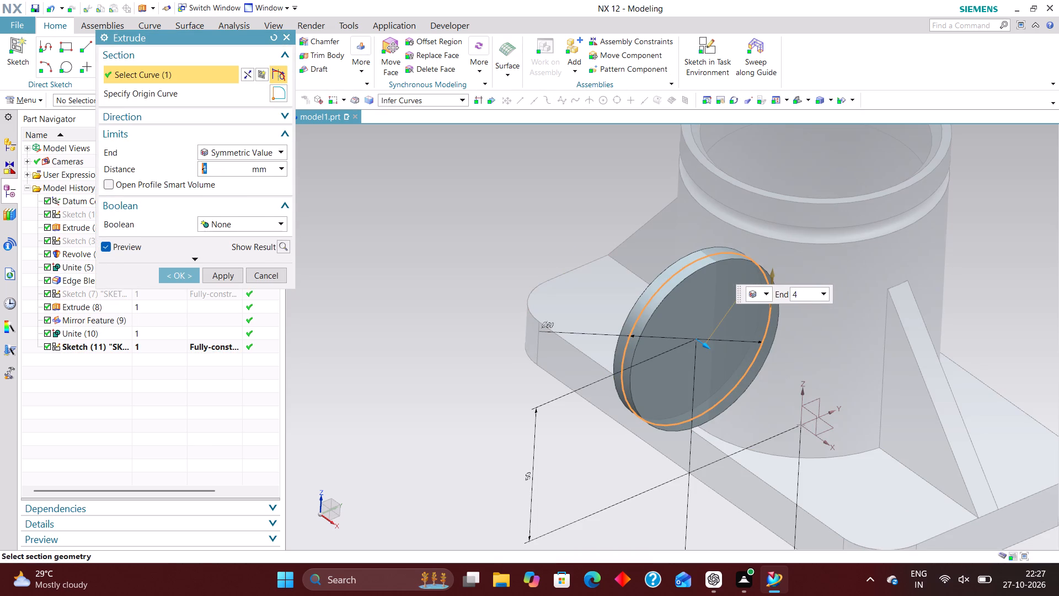
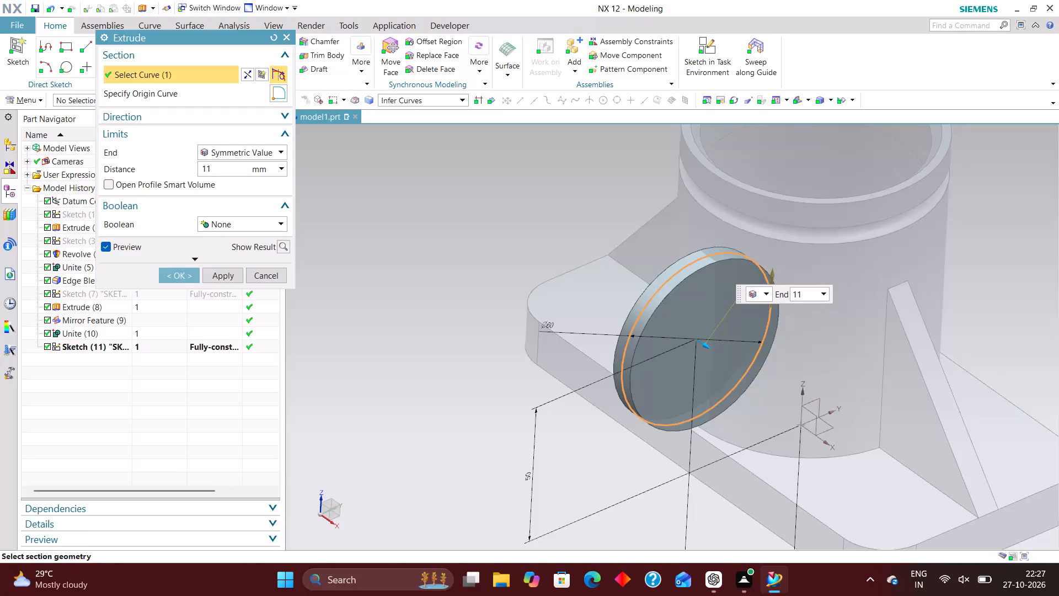
Set the symmetric extrude distance to 110/2 mm and create the side cylinder with Boolean set to None.
key(2)
key(Return)
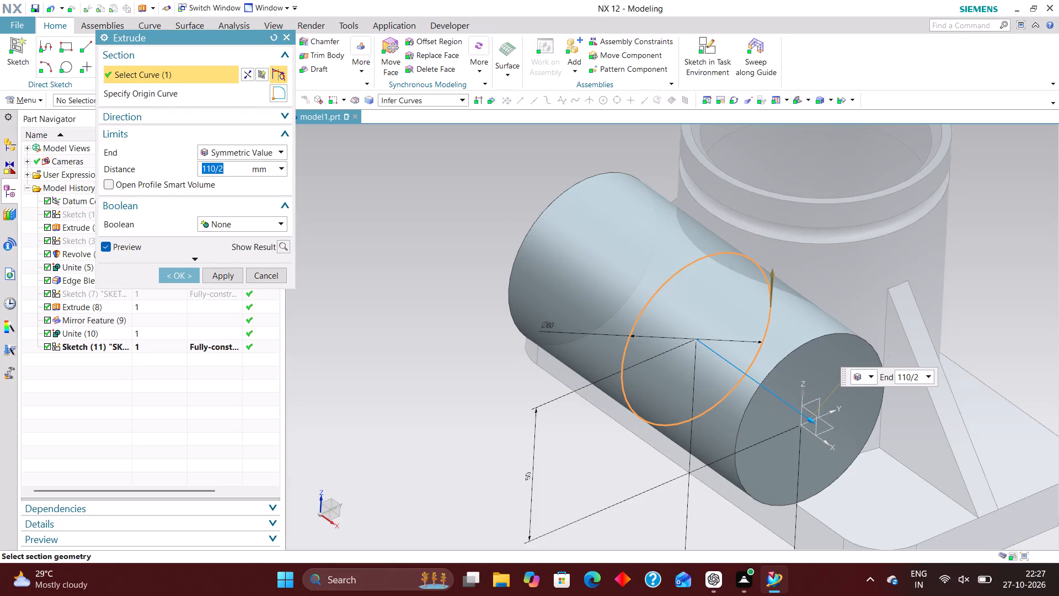
click(174, 273)
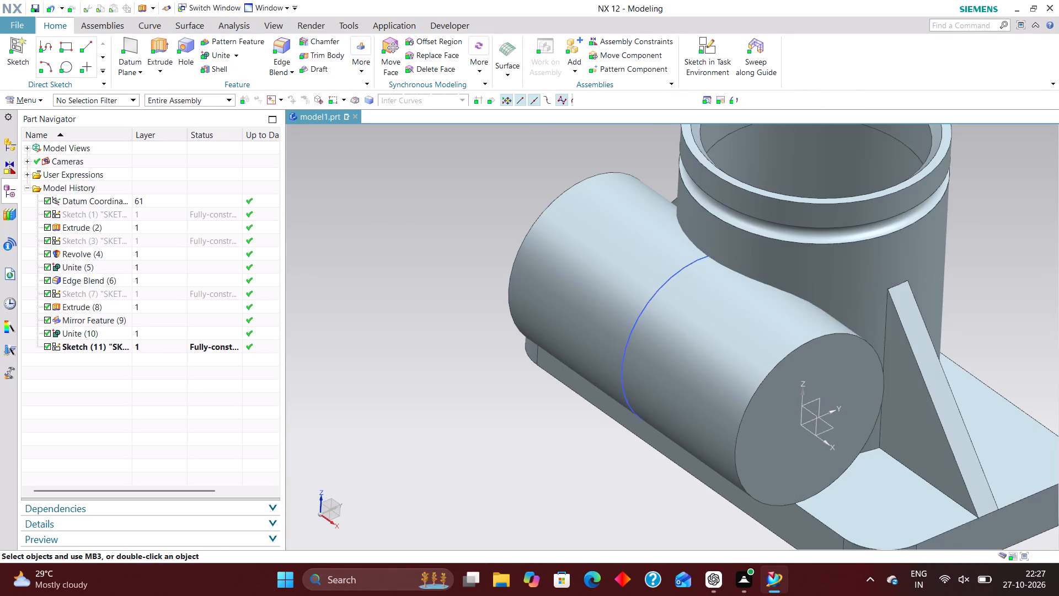
Unite the main housing body as target with the horizontal side cylinder as tool.
scroll(531, 320, down, 2)
scroll(671, 318, up, 3)
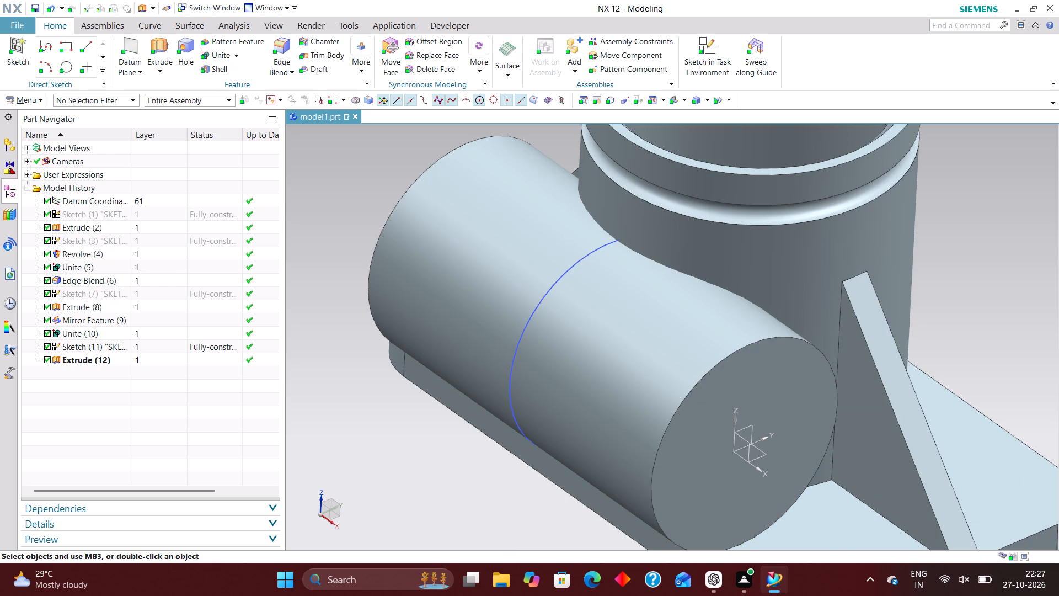
click(223, 56)
click(711, 195)
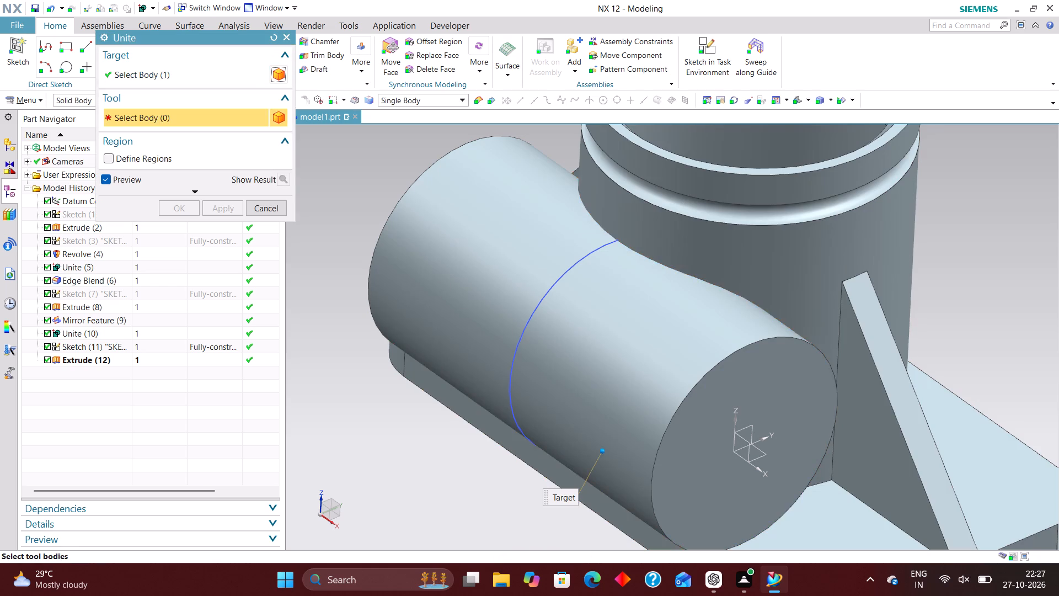
click(649, 374)
click(186, 210)
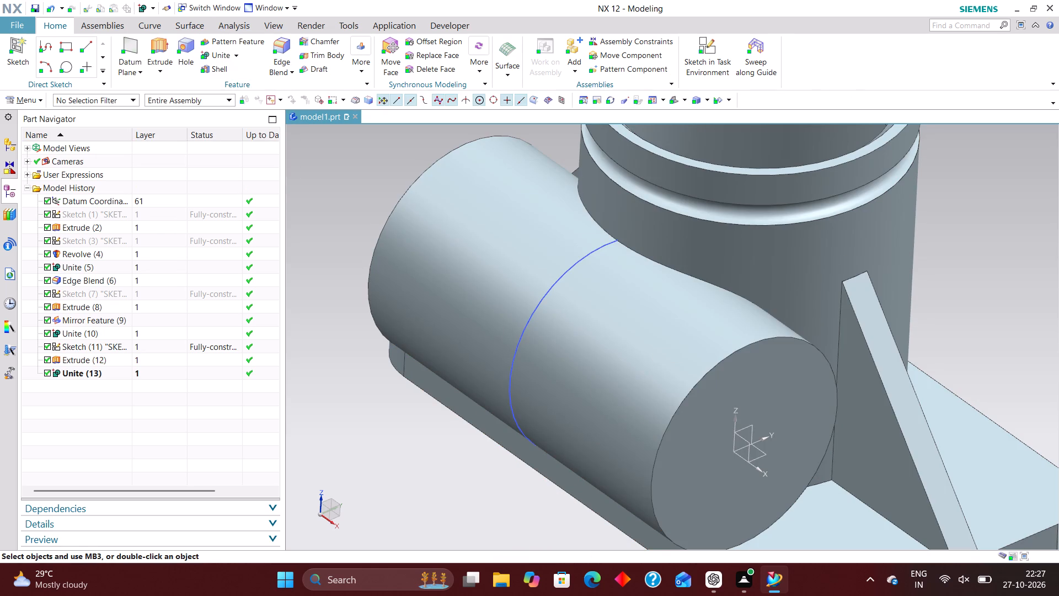
Hide the circle sketch around the middle of the horizontal side cylinder.
middle_click(782, 316)
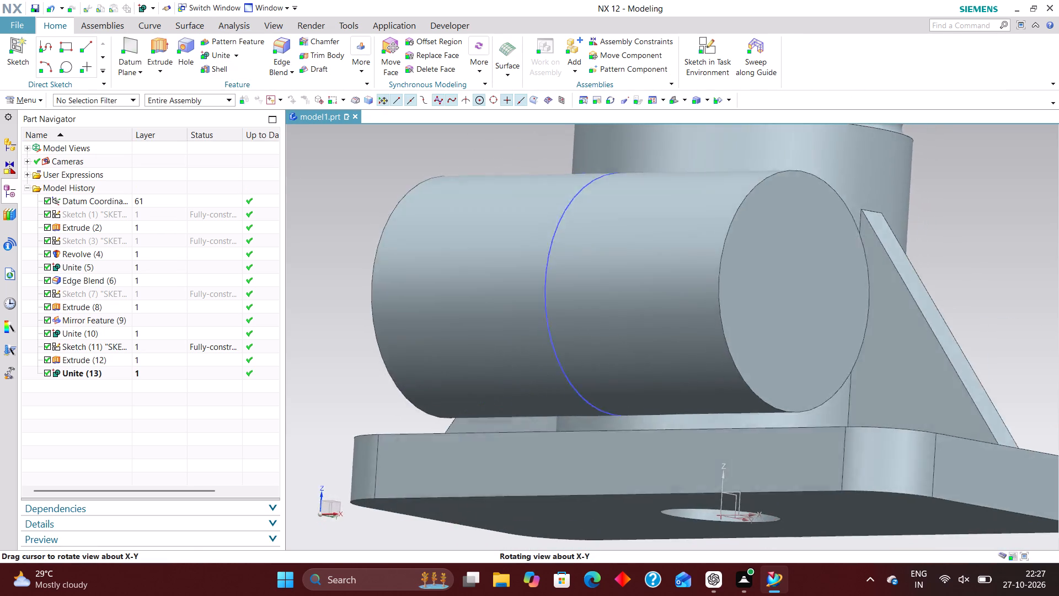
right_drag(566, 252, 546, 328)
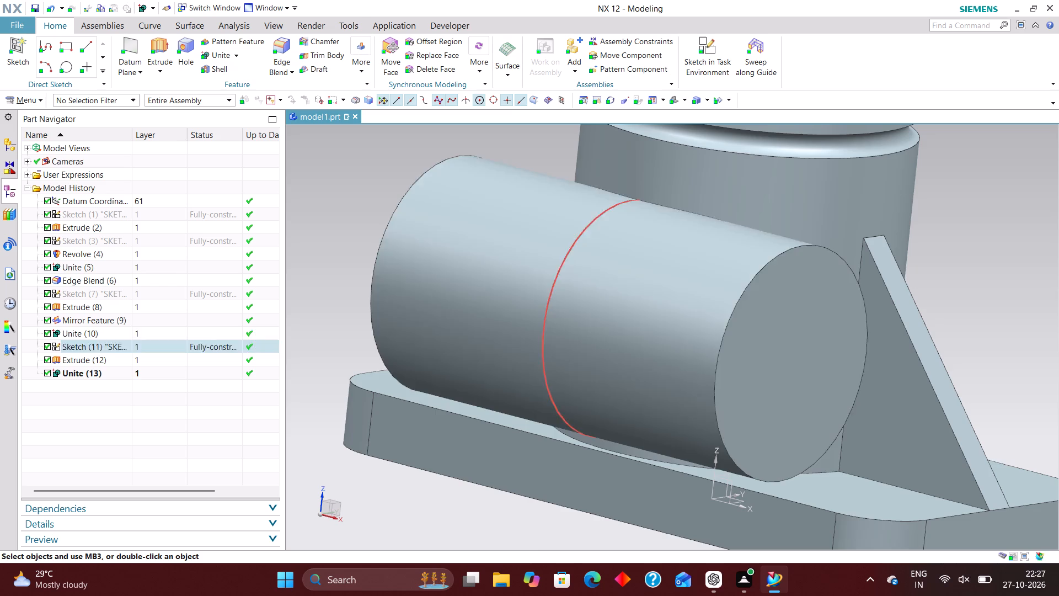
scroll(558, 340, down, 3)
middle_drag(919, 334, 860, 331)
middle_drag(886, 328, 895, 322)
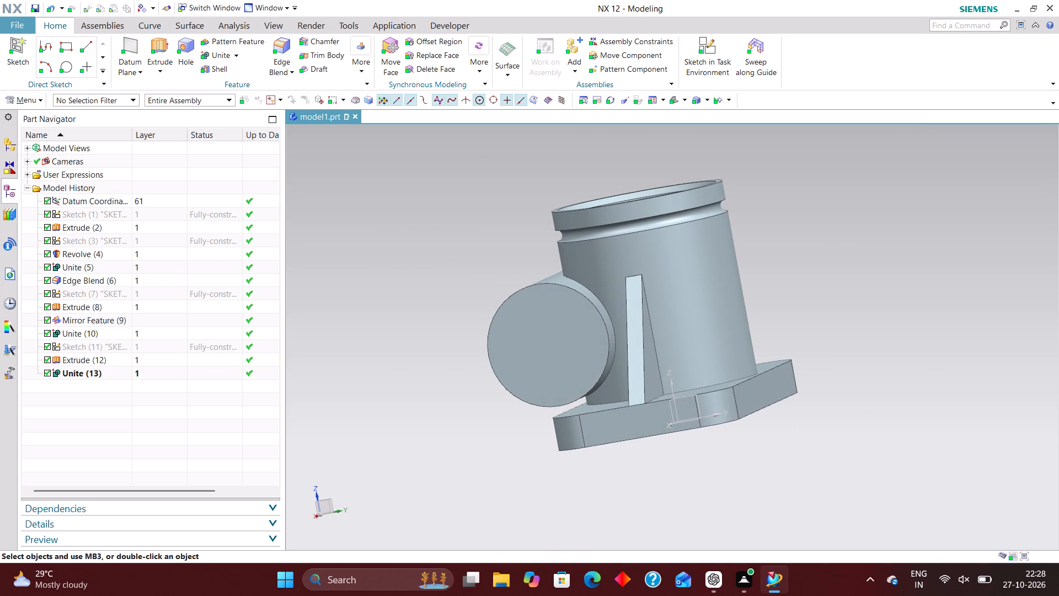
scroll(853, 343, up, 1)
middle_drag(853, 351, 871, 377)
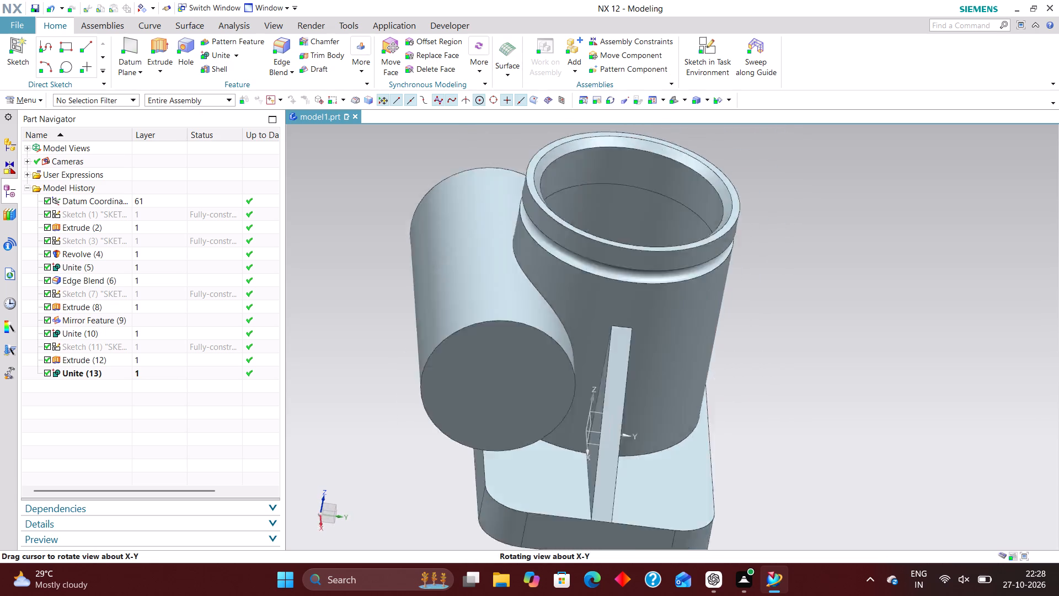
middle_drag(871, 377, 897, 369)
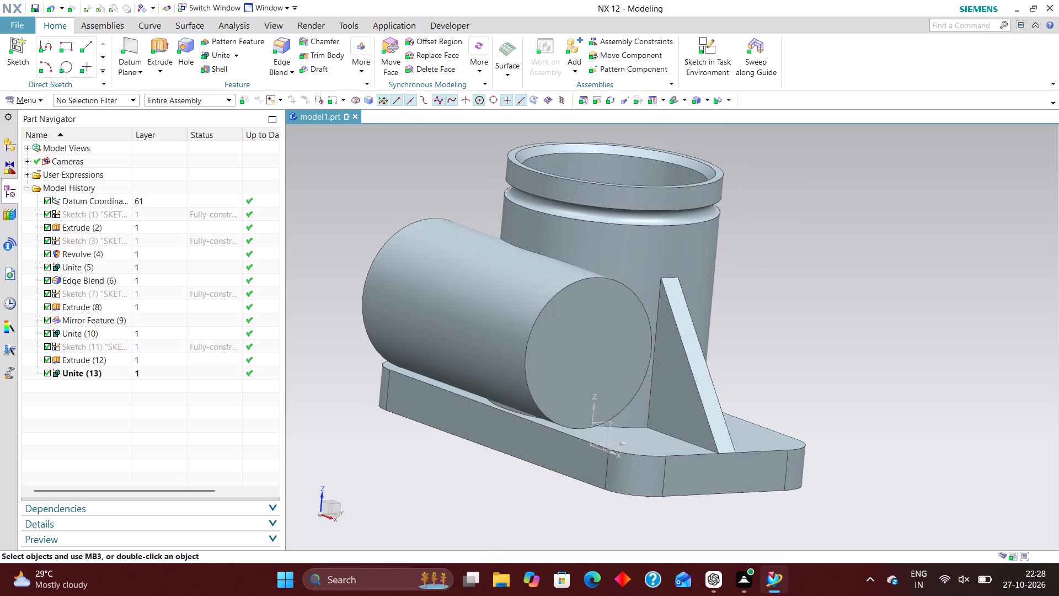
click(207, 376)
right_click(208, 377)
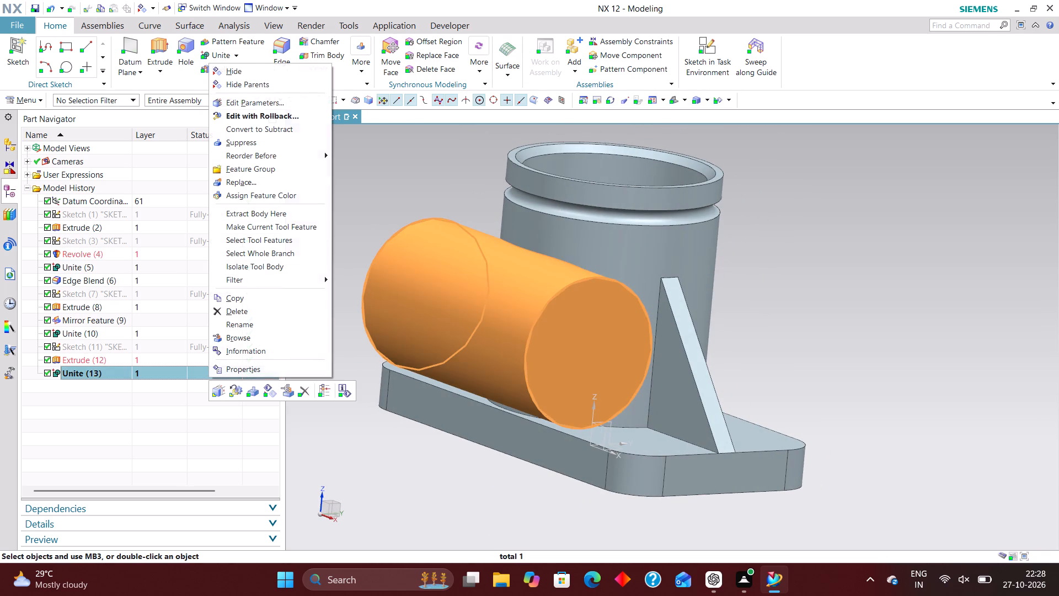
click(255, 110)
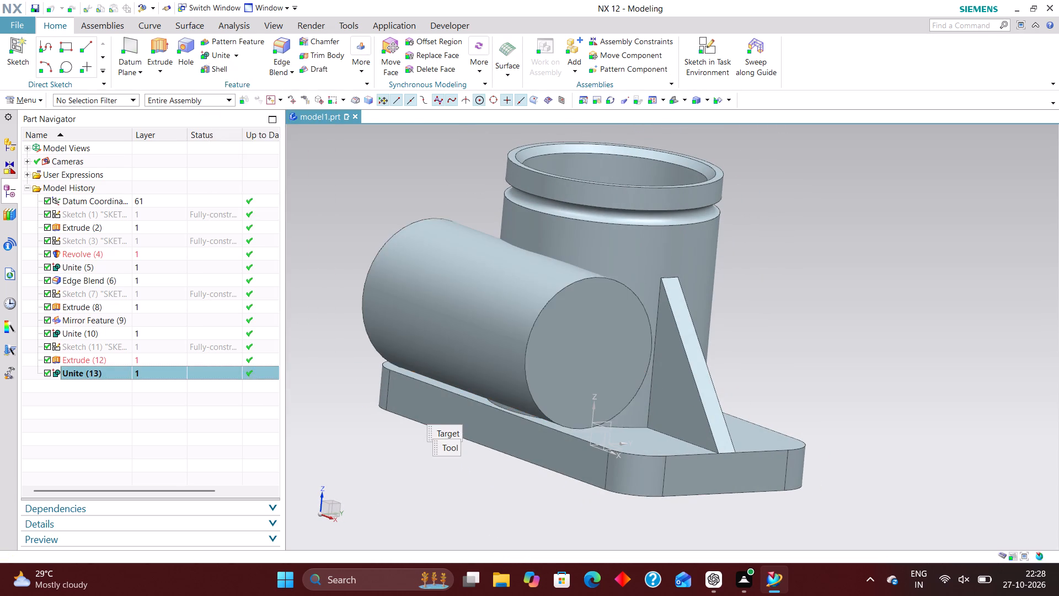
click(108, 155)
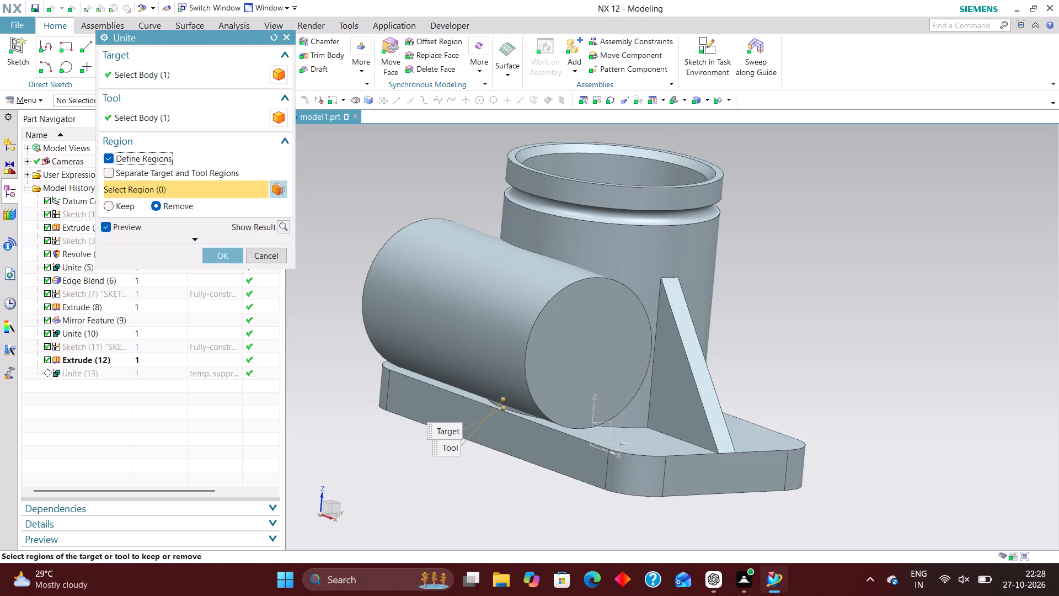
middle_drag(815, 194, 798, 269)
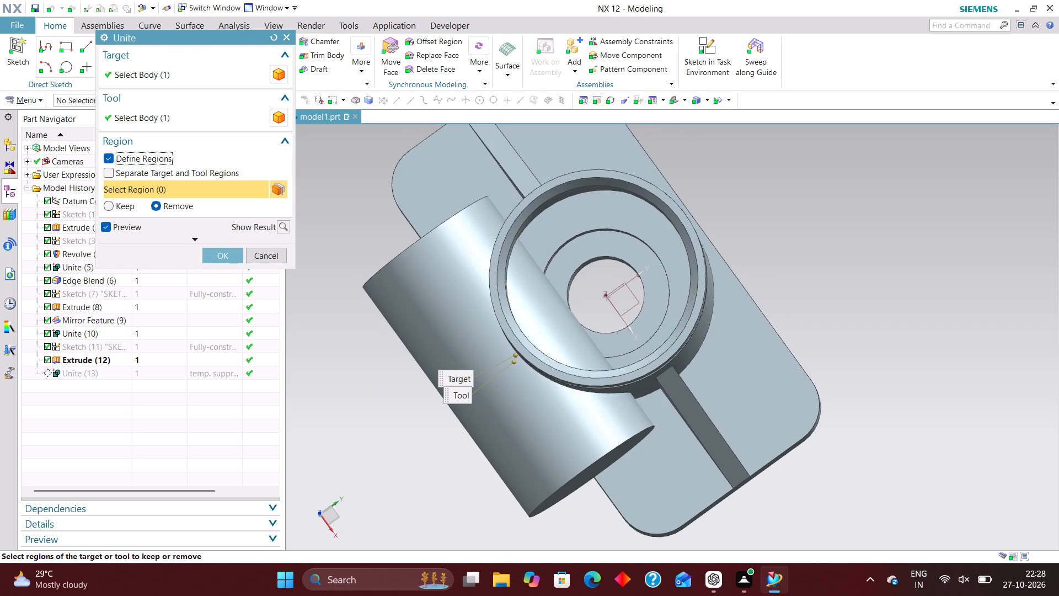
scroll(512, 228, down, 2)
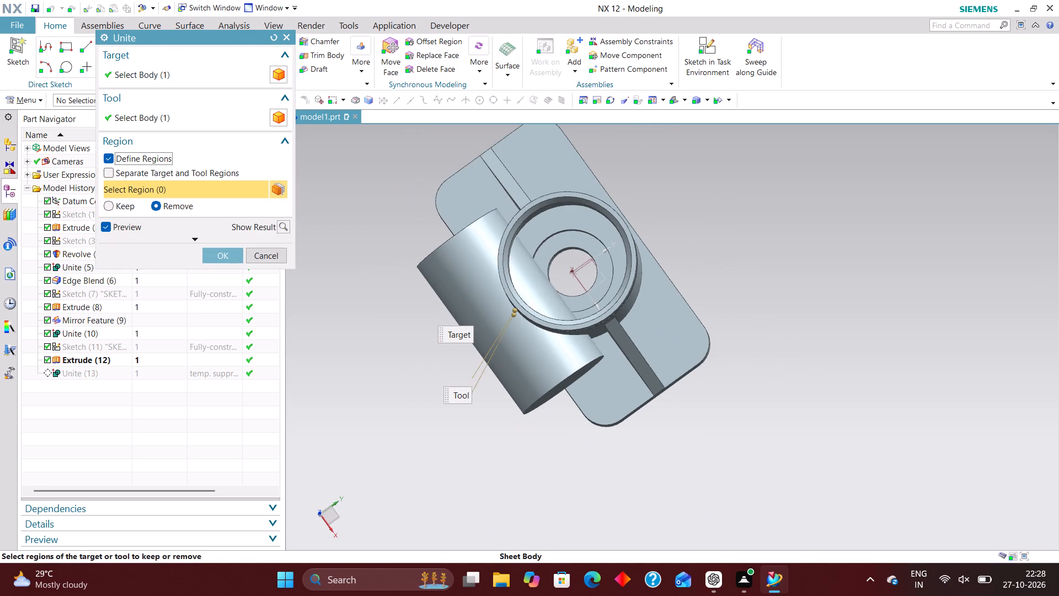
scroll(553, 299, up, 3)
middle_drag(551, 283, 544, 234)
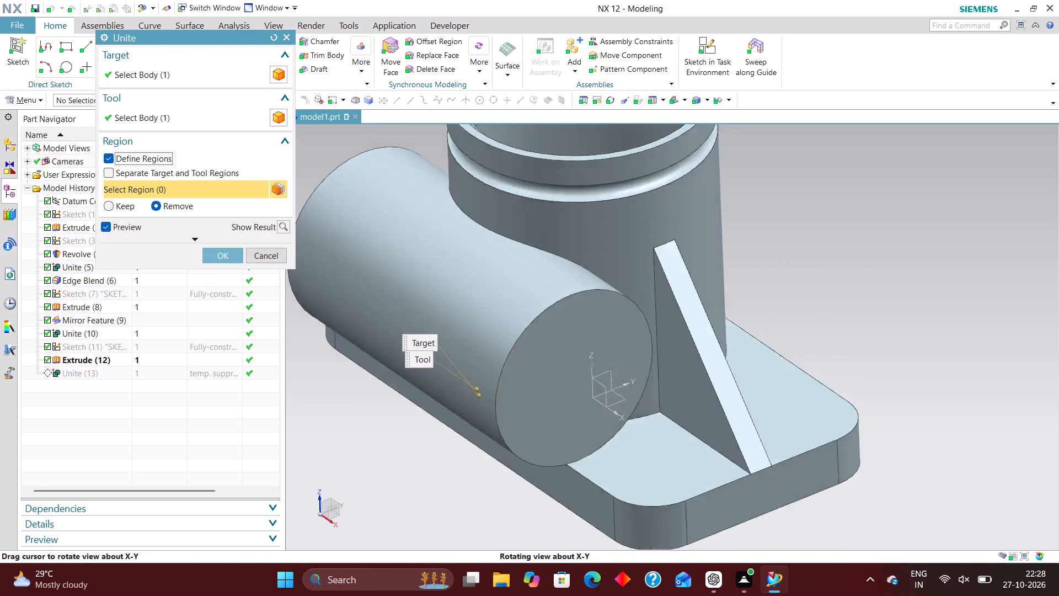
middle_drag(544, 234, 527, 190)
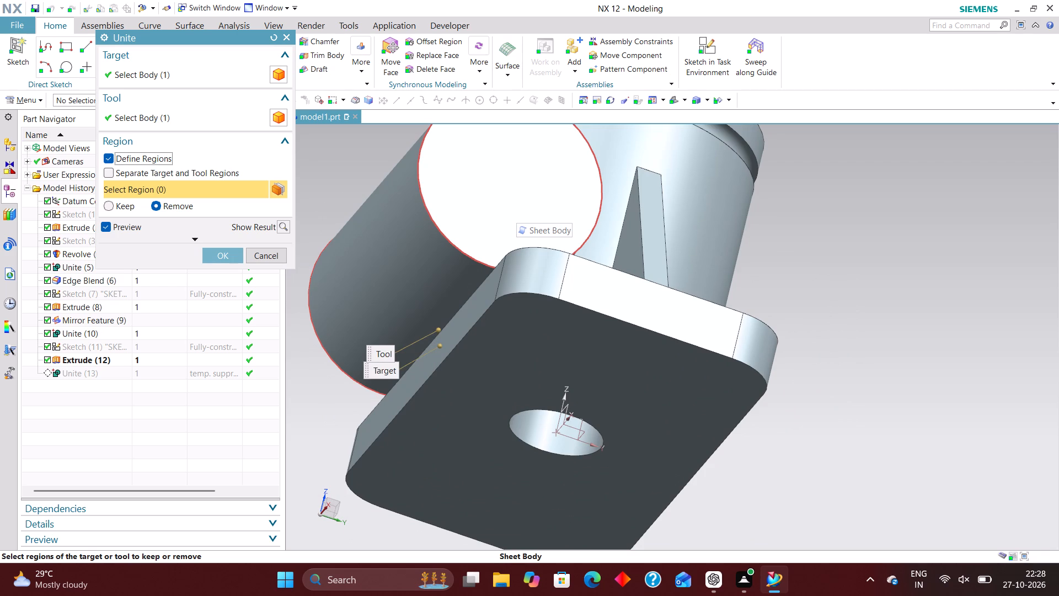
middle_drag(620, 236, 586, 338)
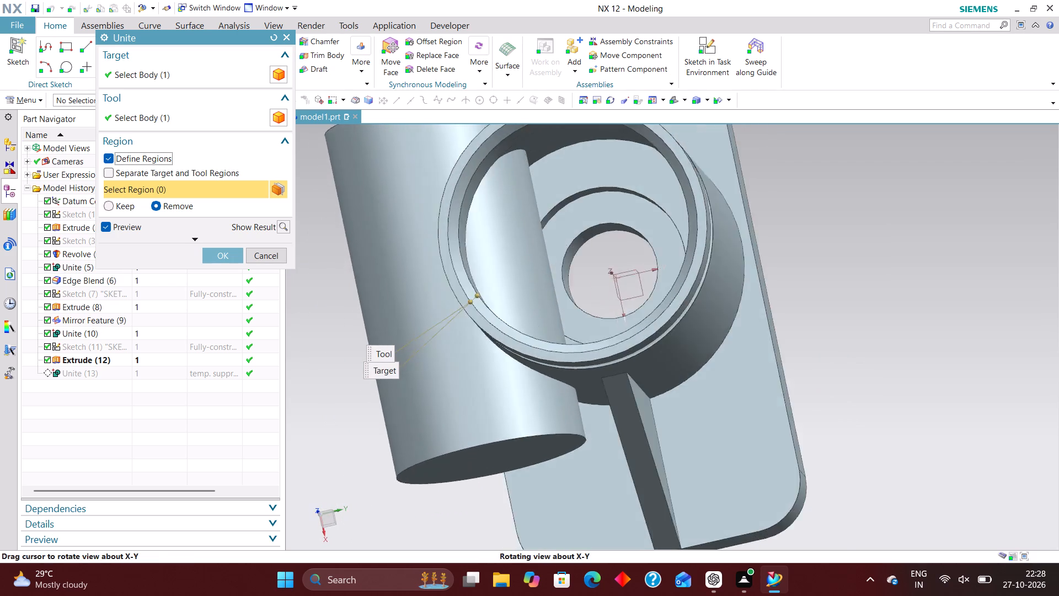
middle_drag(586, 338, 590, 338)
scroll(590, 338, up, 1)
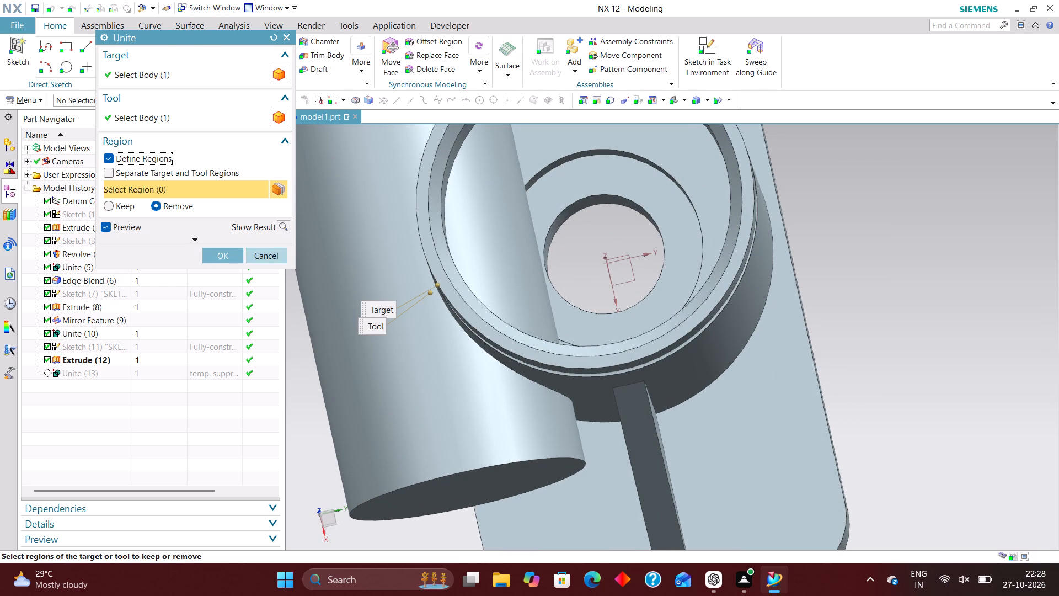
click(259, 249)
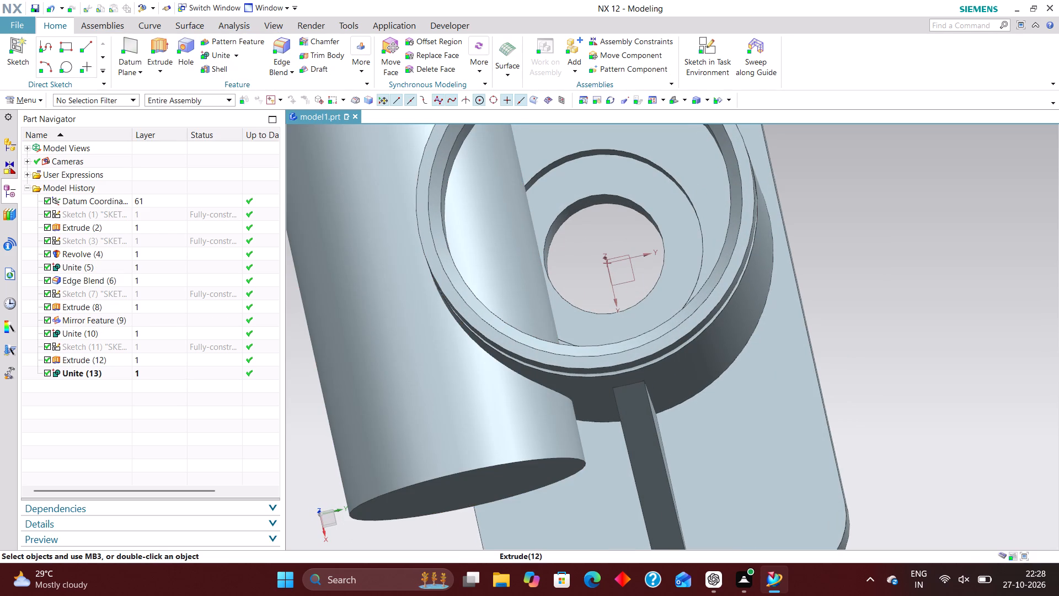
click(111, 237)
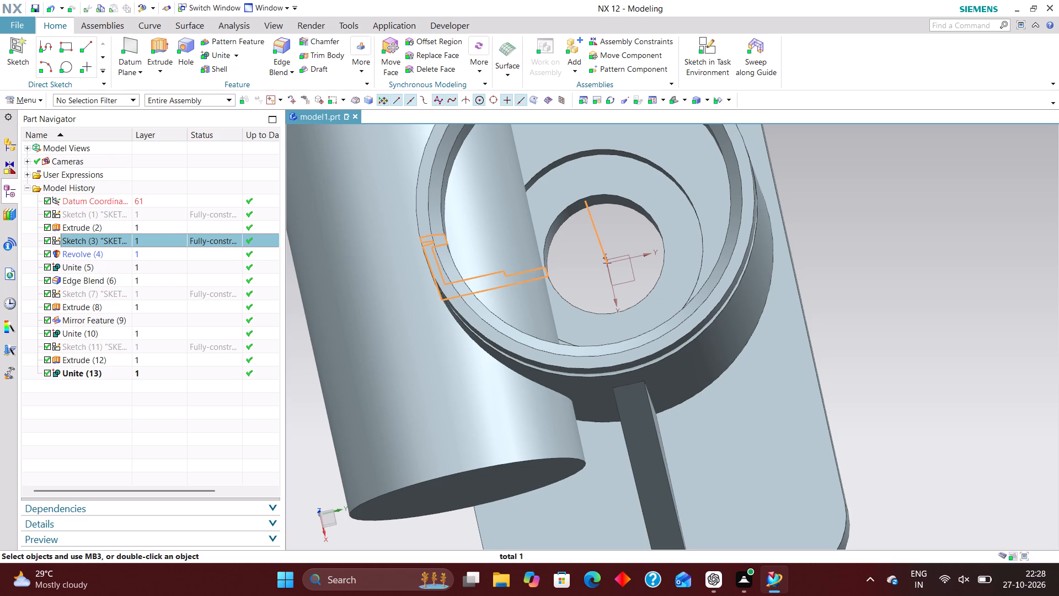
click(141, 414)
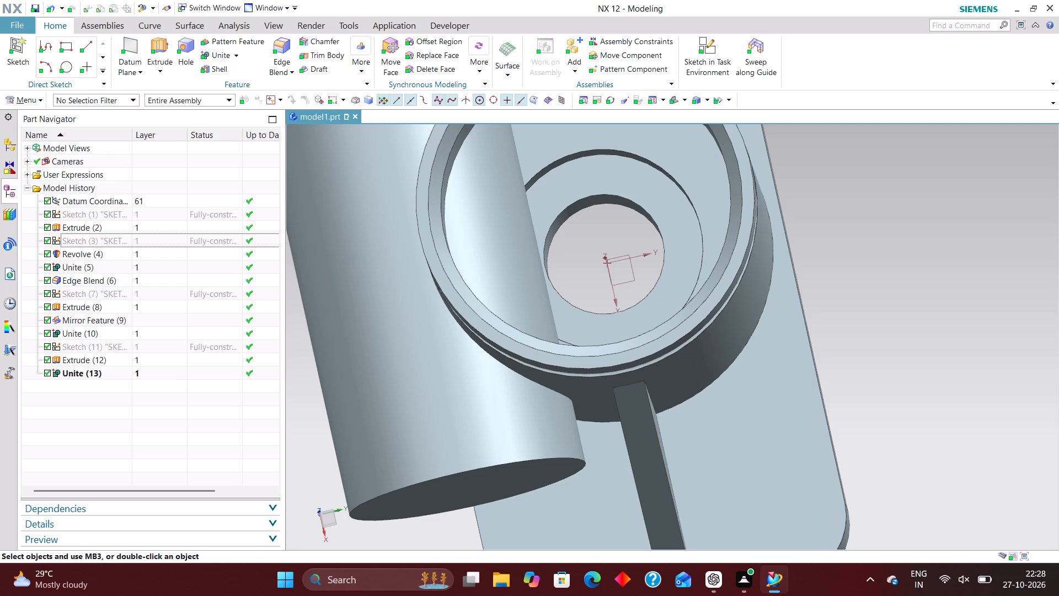
Edit the last Unite with Define Regions to remove the portion of the side cylinder protruding inside the main cylinder's bore.
scroll(450, 308, down, 2)
middle_drag(540, 387, 536, 368)
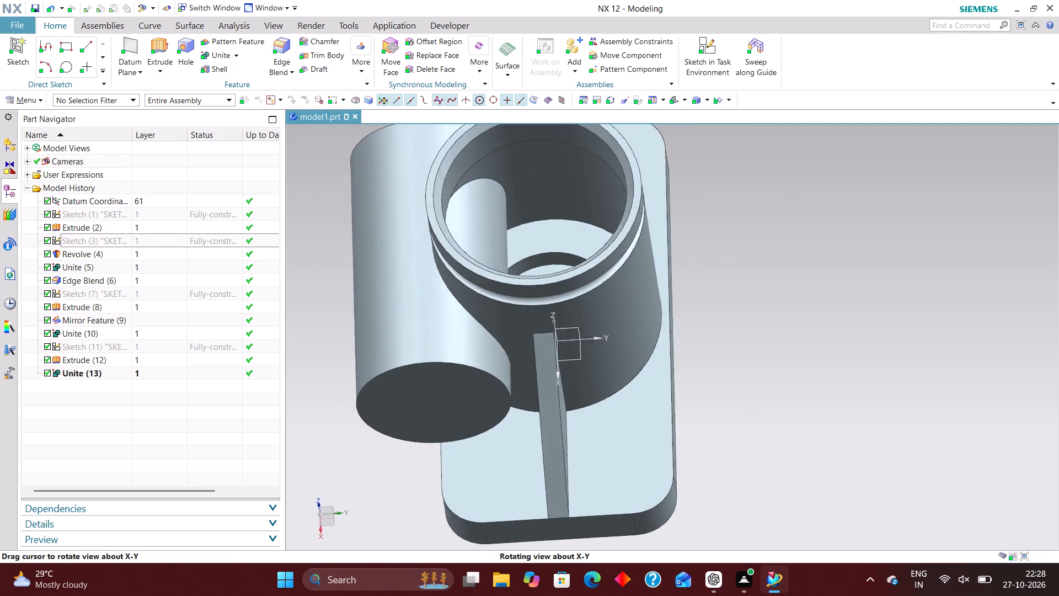
middle_drag(536, 368, 532, 368)
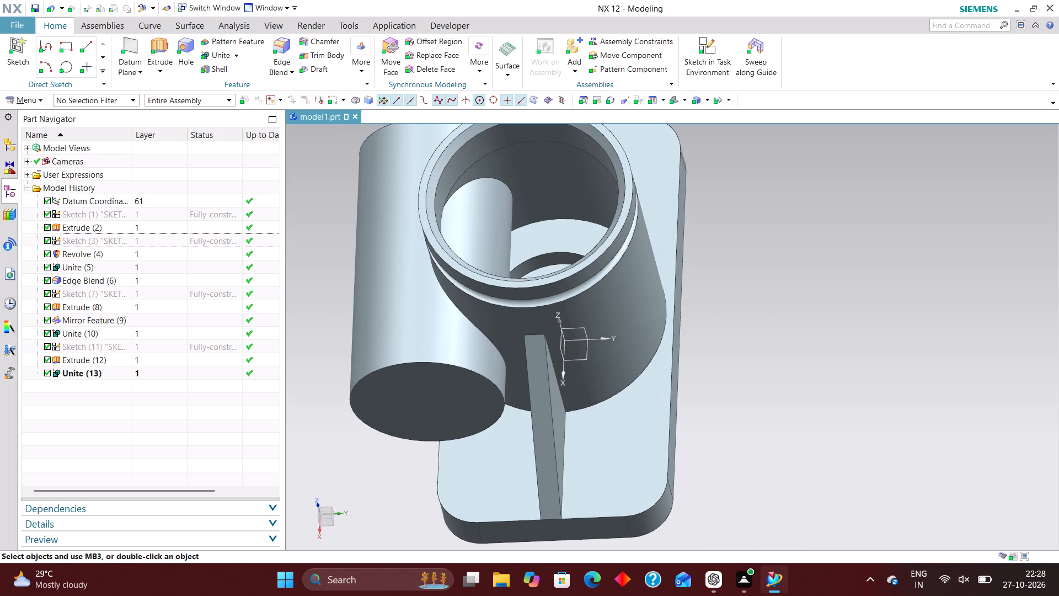
click(126, 374)
right_click(126, 371)
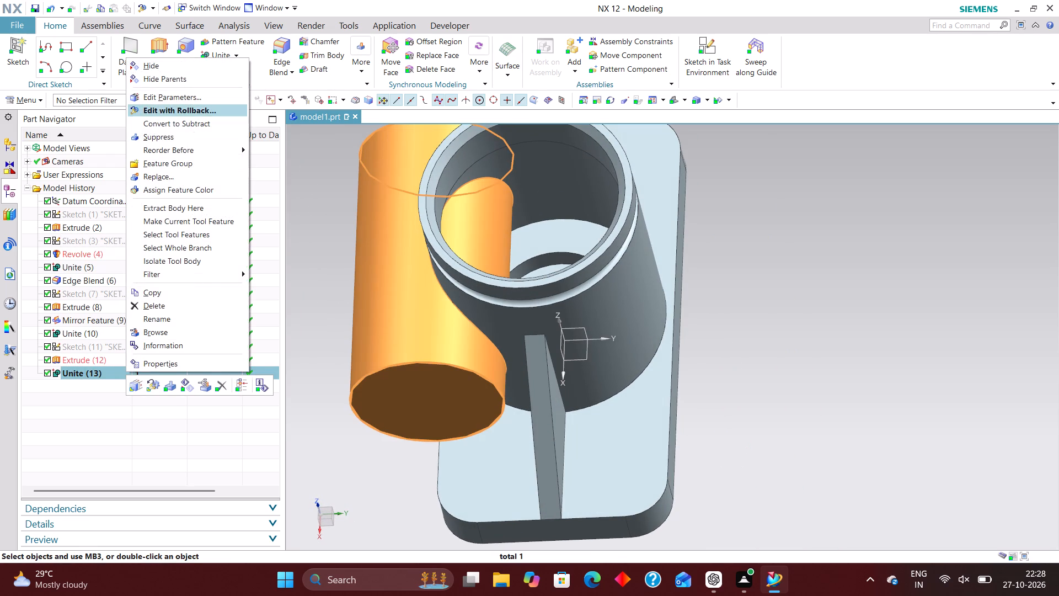
click(198, 108)
click(115, 156)
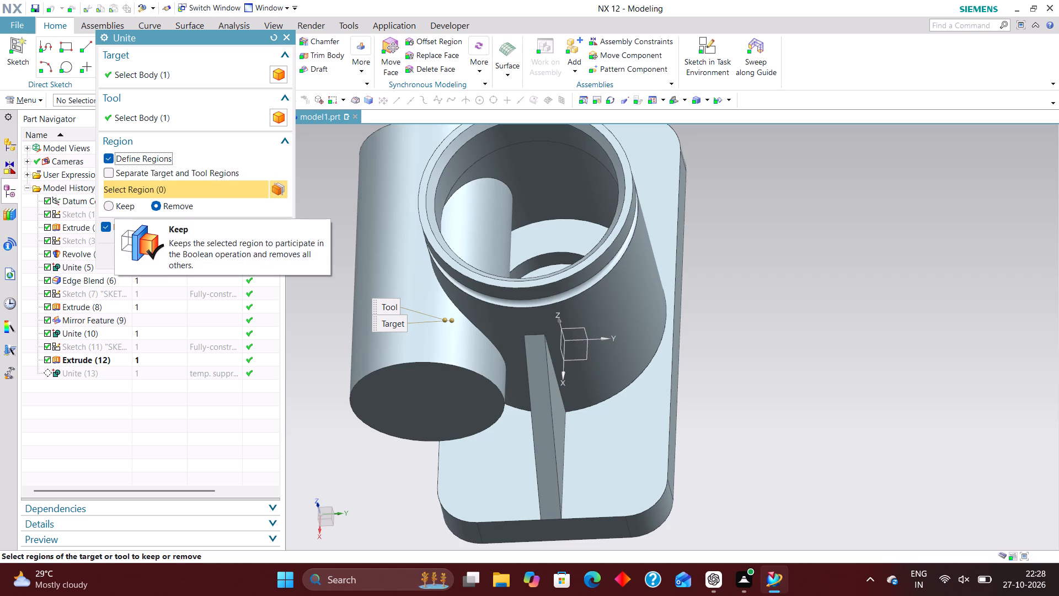
click(470, 226)
click(226, 256)
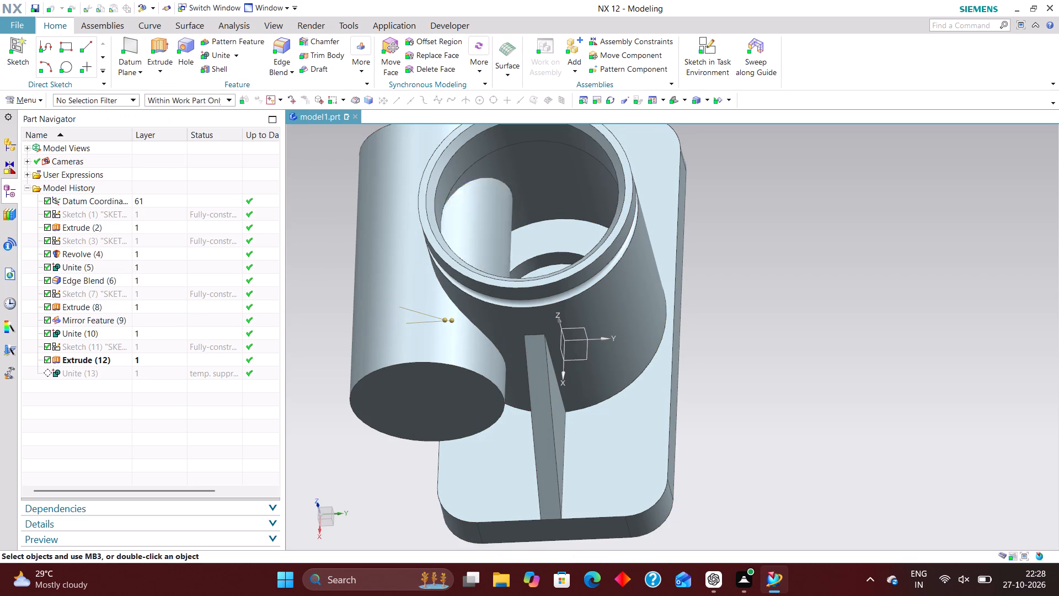
Cut a simple 30 mm Through Body hole at the centre of the horizontal side cylinder's end face.
scroll(482, 226, up, 1)
middle_drag(480, 227, 488, 210)
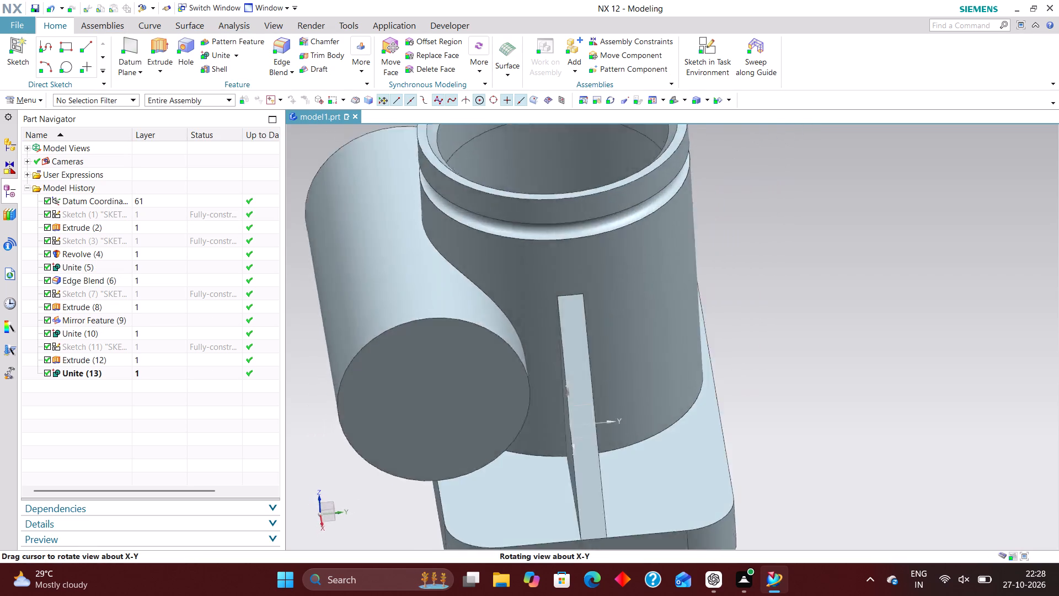
middle_drag(488, 210, 477, 221)
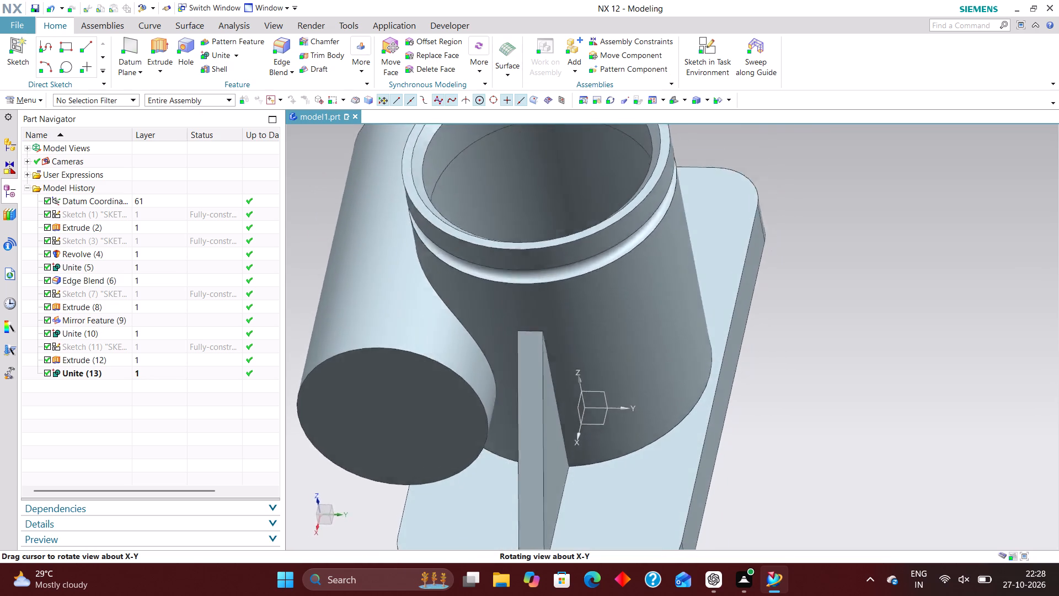
middle_drag(477, 221, 493, 195)
middle_drag(491, 185, 494, 190)
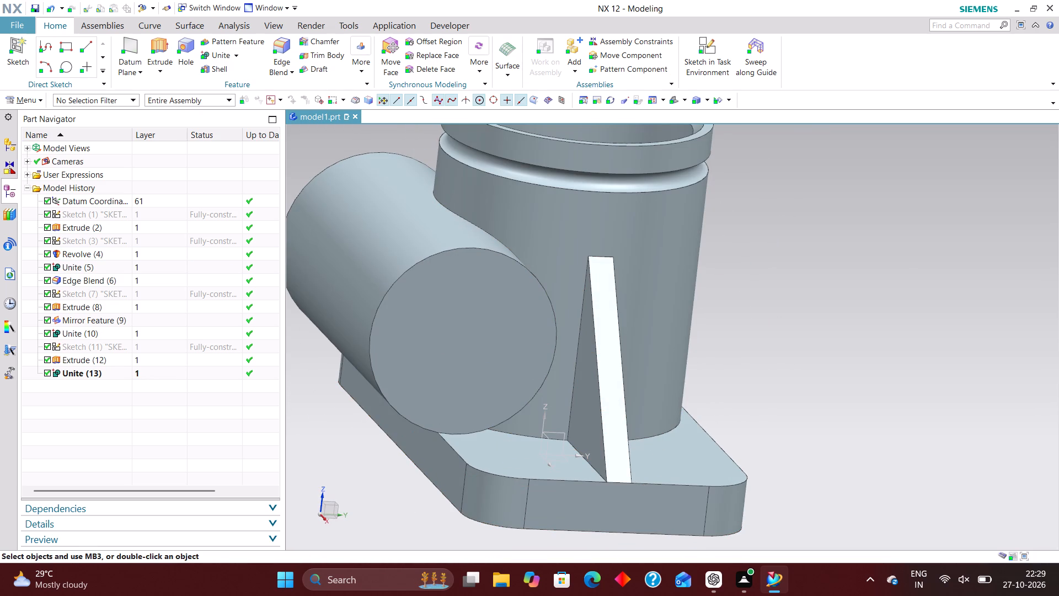
click(185, 39)
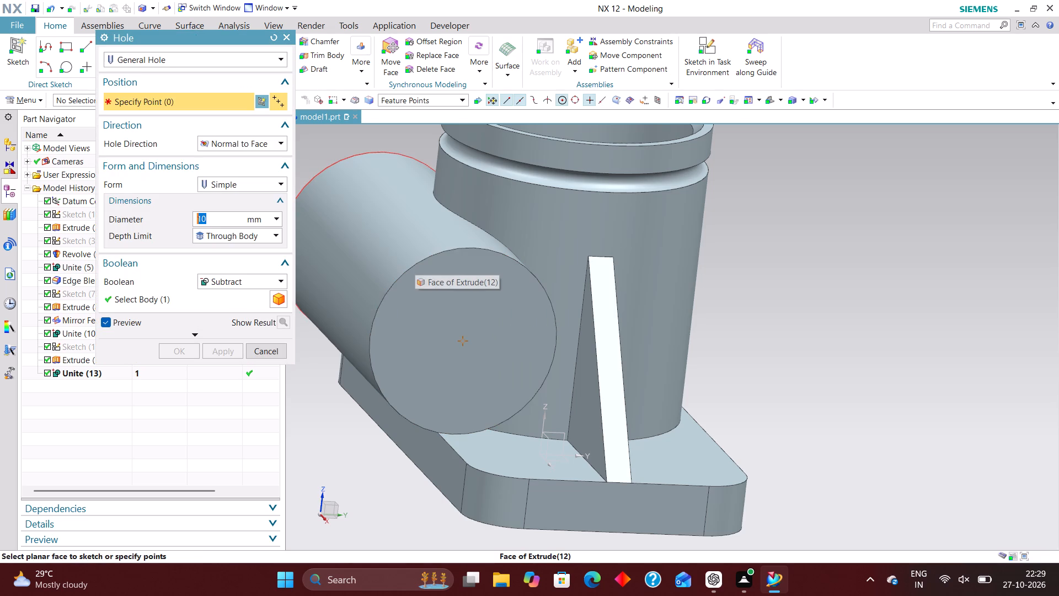
click(504, 253)
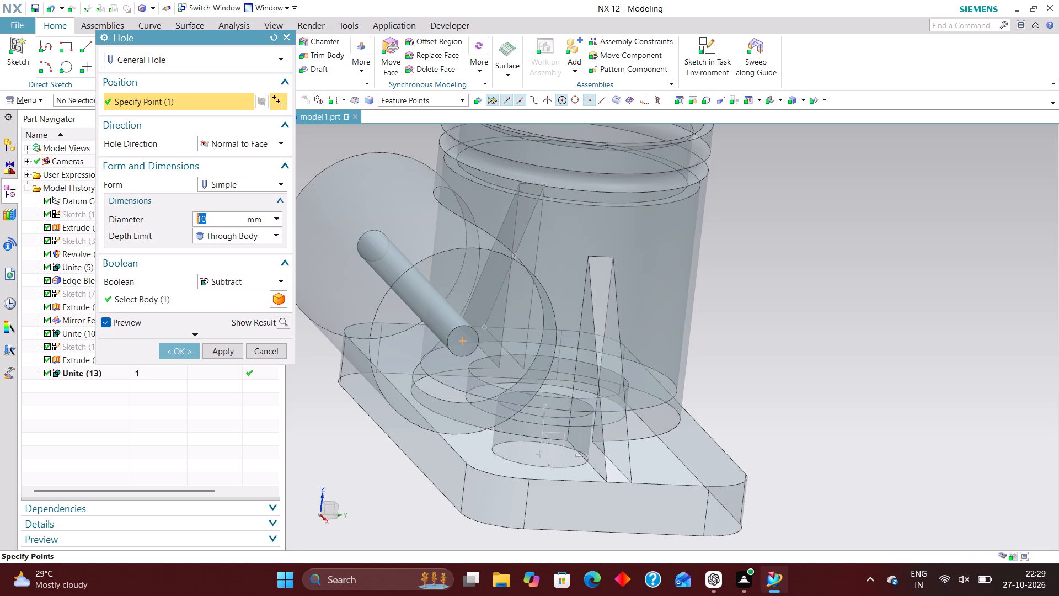
text(30)
key(Return)
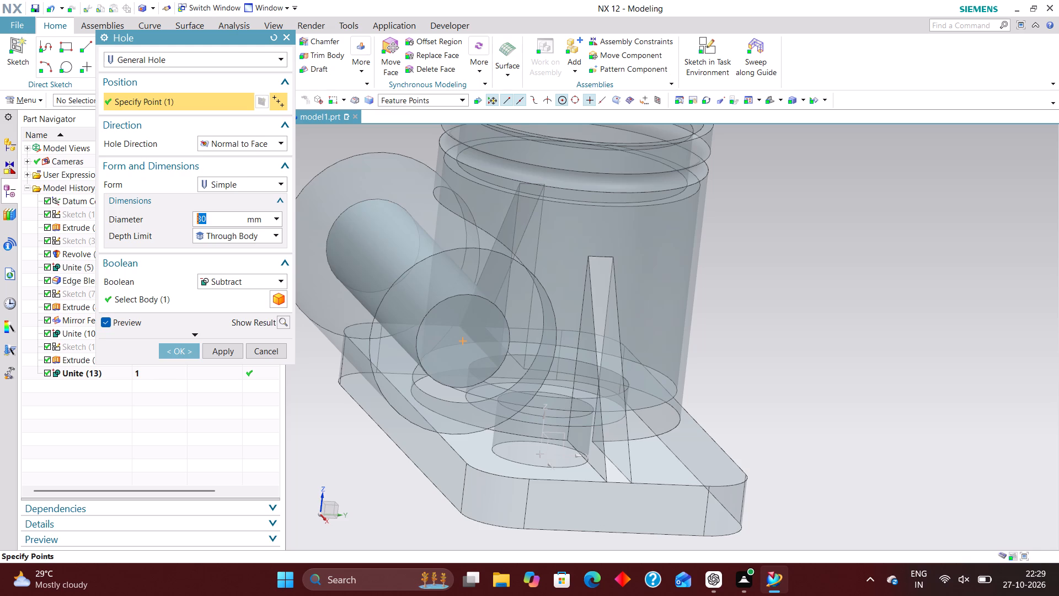
click(174, 350)
middle_drag(728, 316, 729, 300)
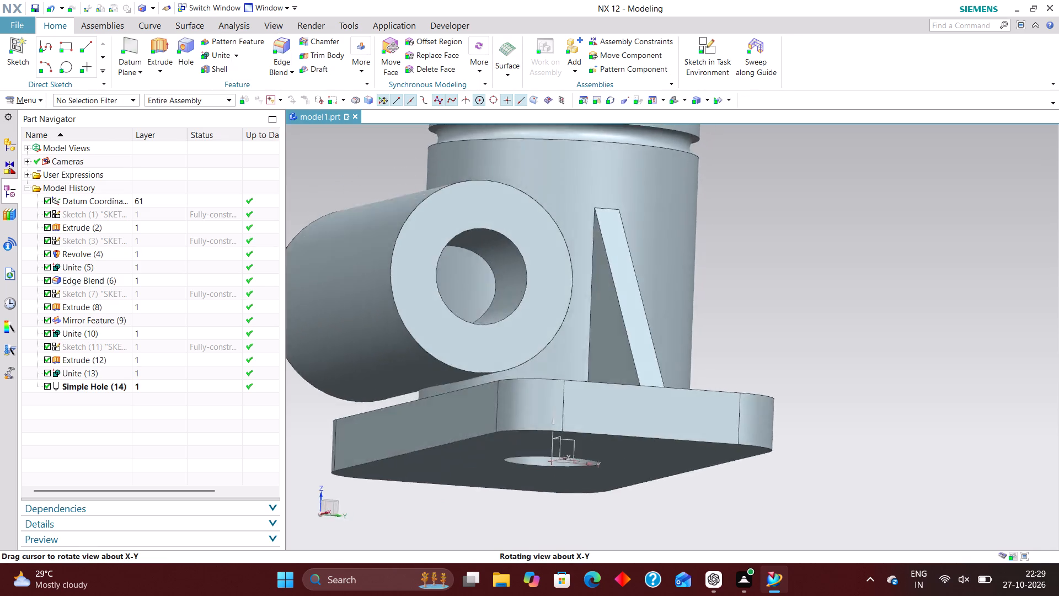
Inspect the 30 mm through hole in the side cylinder and its junction with the main body, base and ribs.
middle_drag(729, 300, 674, 380)
middle_drag(680, 375, 717, 306)
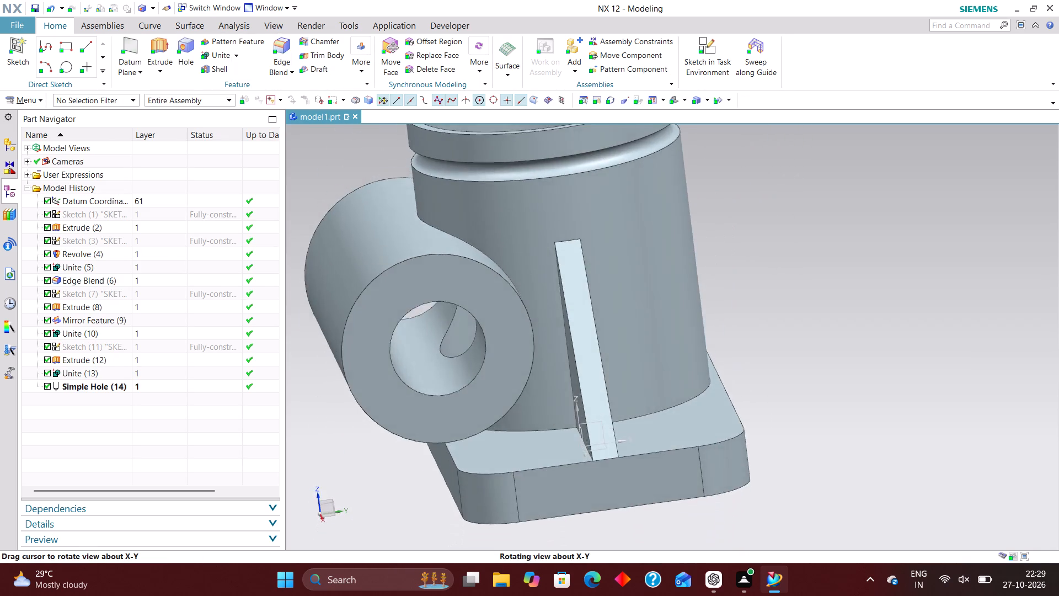
middle_drag(717, 306, 714, 316)
scroll(715, 317, up, 1)
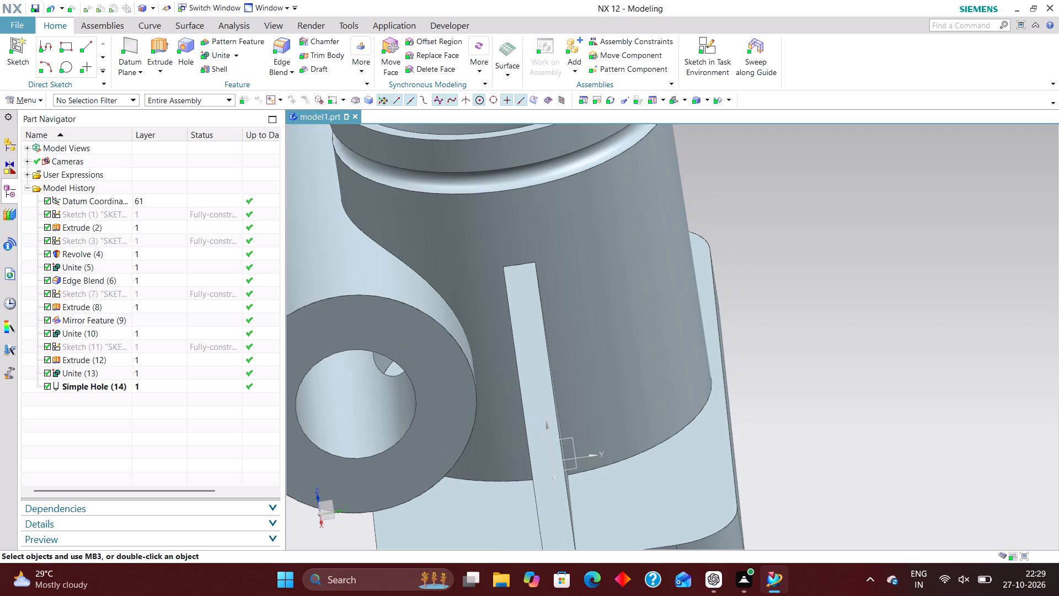
scroll(689, 321, down, 2)
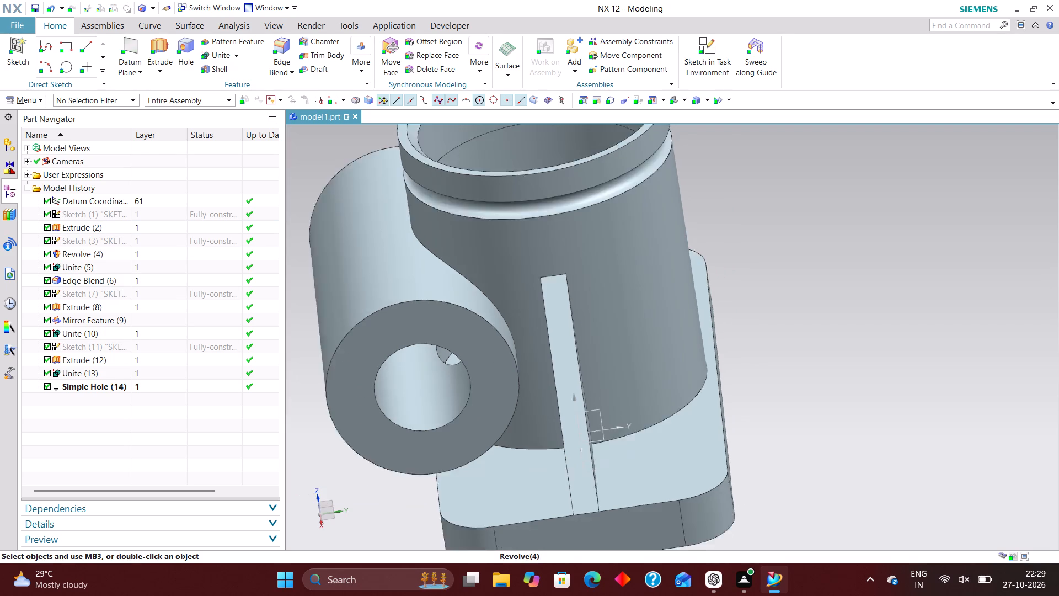
scroll(688, 329, down, 2)
middle_drag(679, 381, 778, 411)
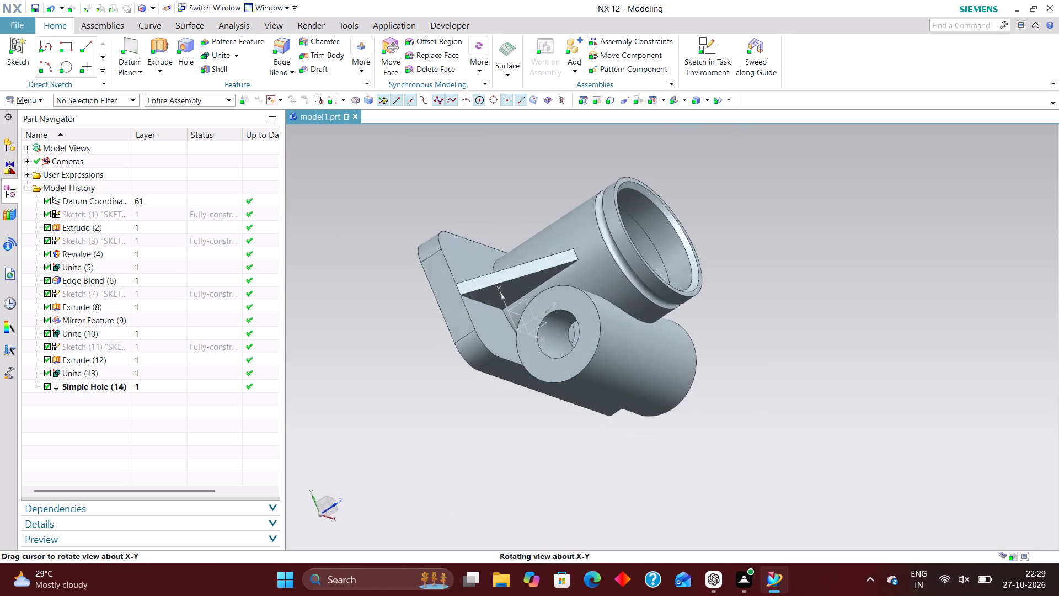
middle_drag(778, 411, 665, 401)
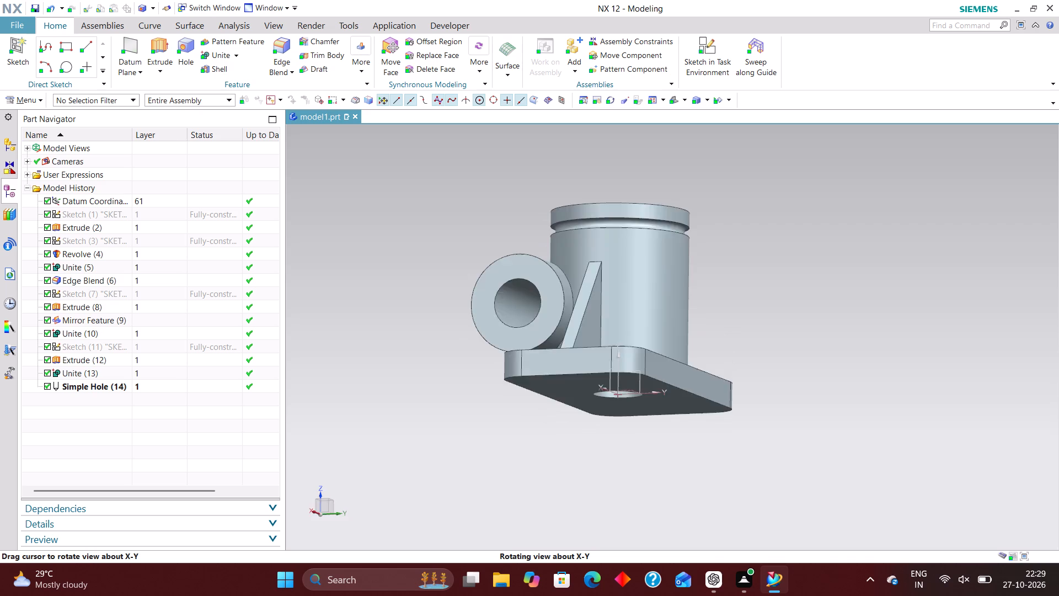
middle_drag(665, 401, 743, 426)
scroll(709, 455, up, 1)
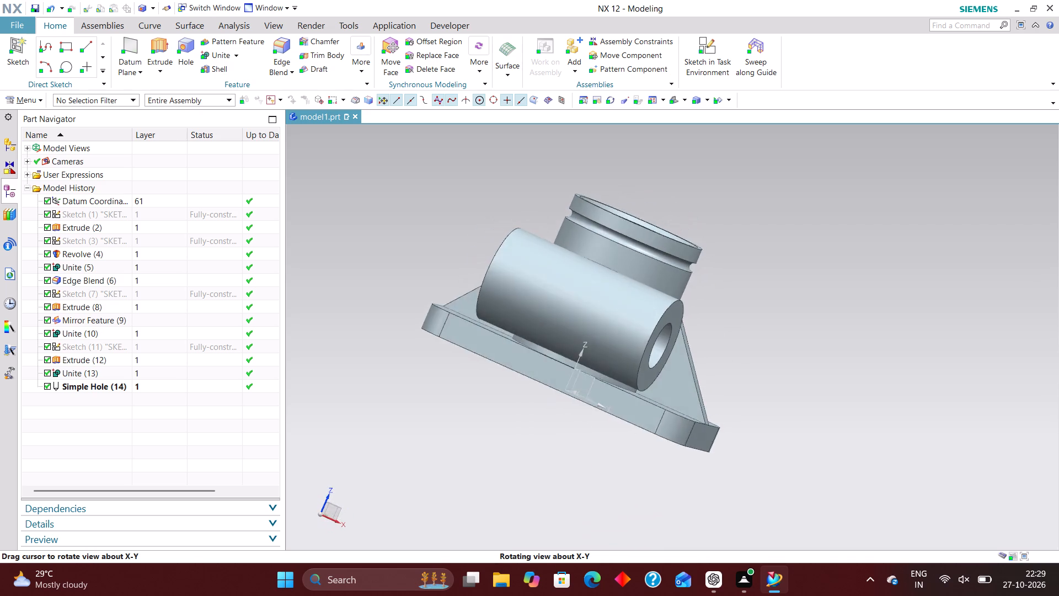
middle_drag(743, 426, 729, 427)
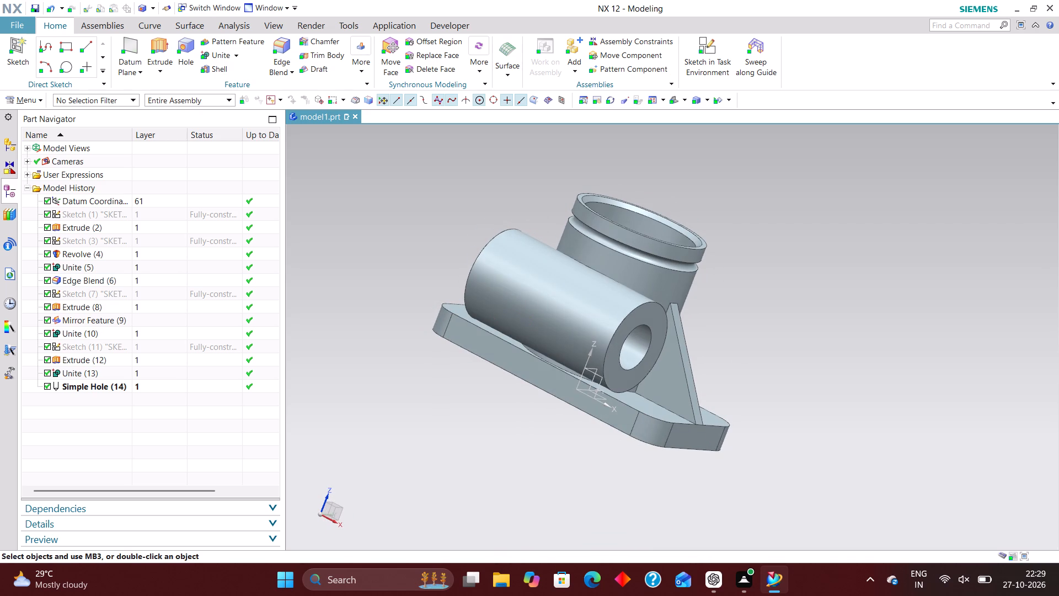
scroll(708, 368, up, 1)
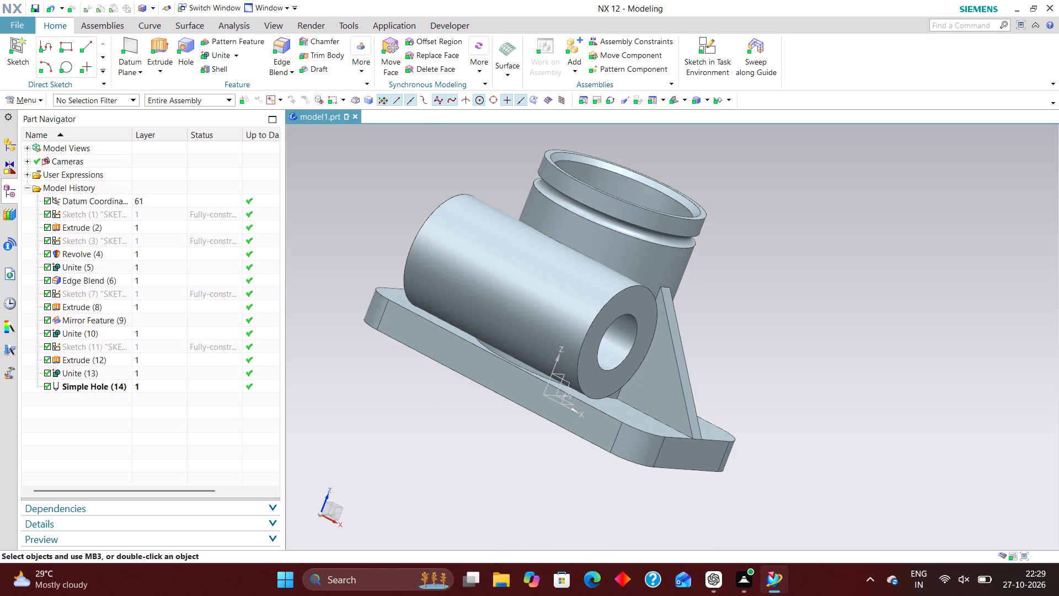
scroll(756, 383, up, 1)
middle_drag(752, 382, 744, 392)
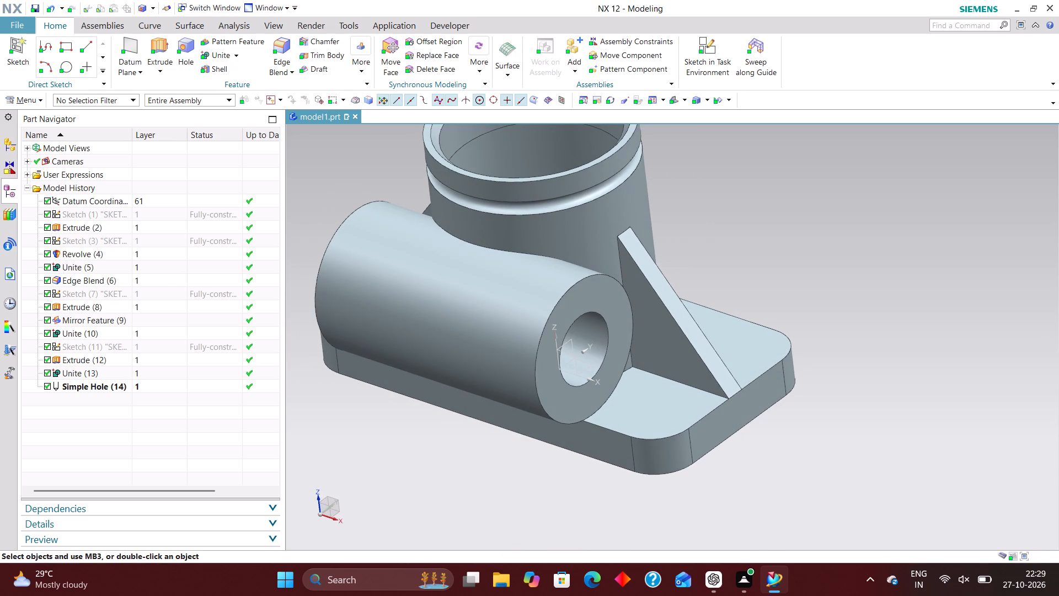
click(672, 97)
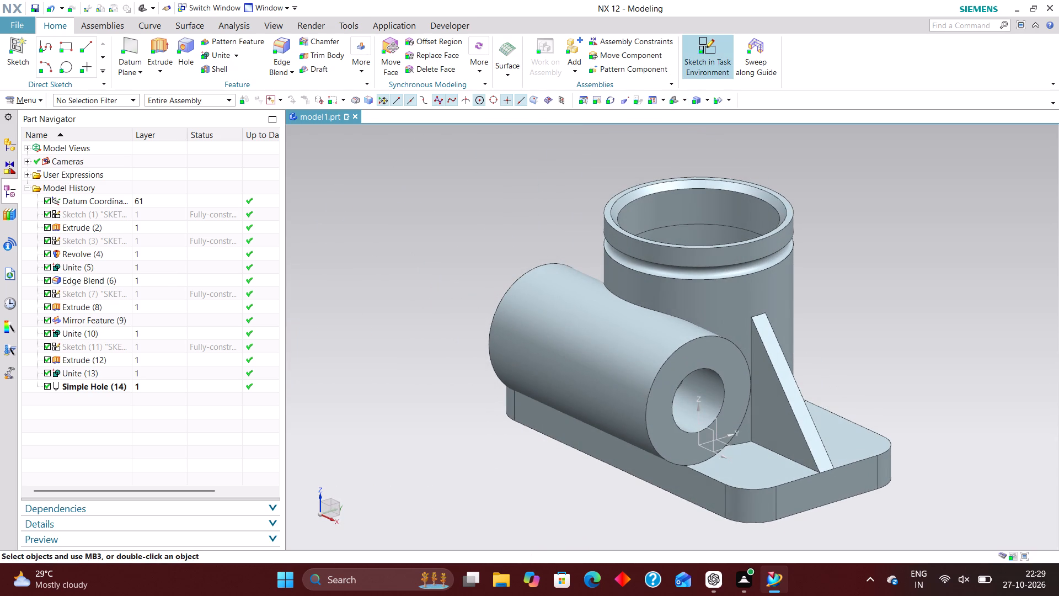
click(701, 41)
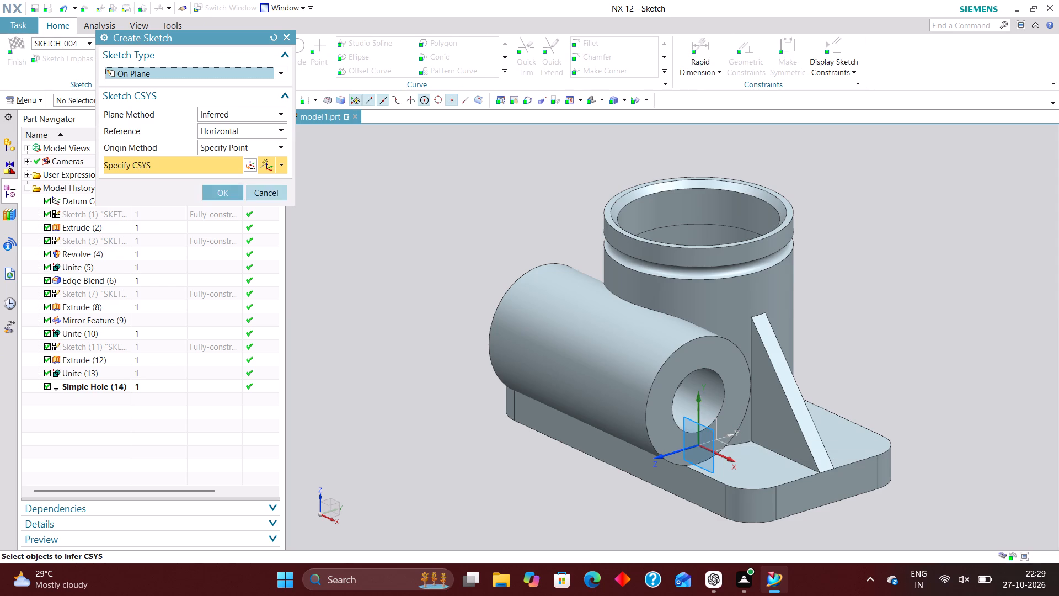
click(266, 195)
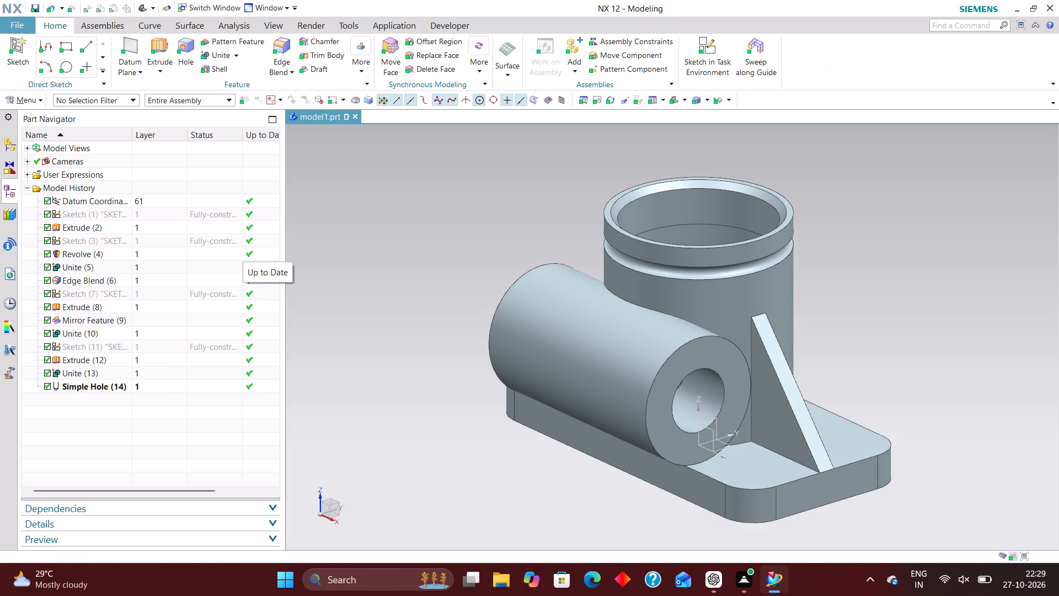
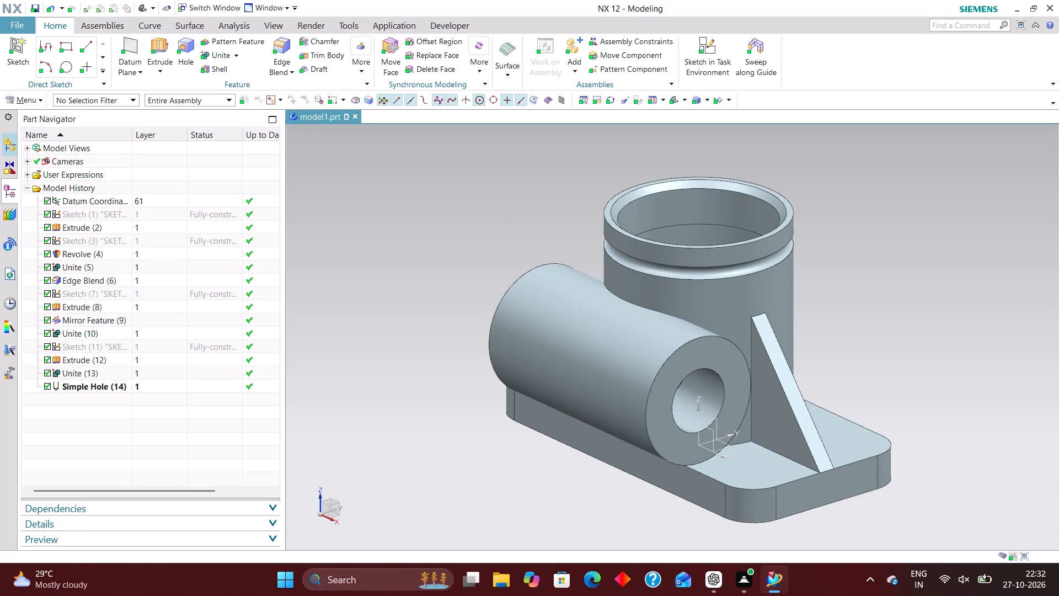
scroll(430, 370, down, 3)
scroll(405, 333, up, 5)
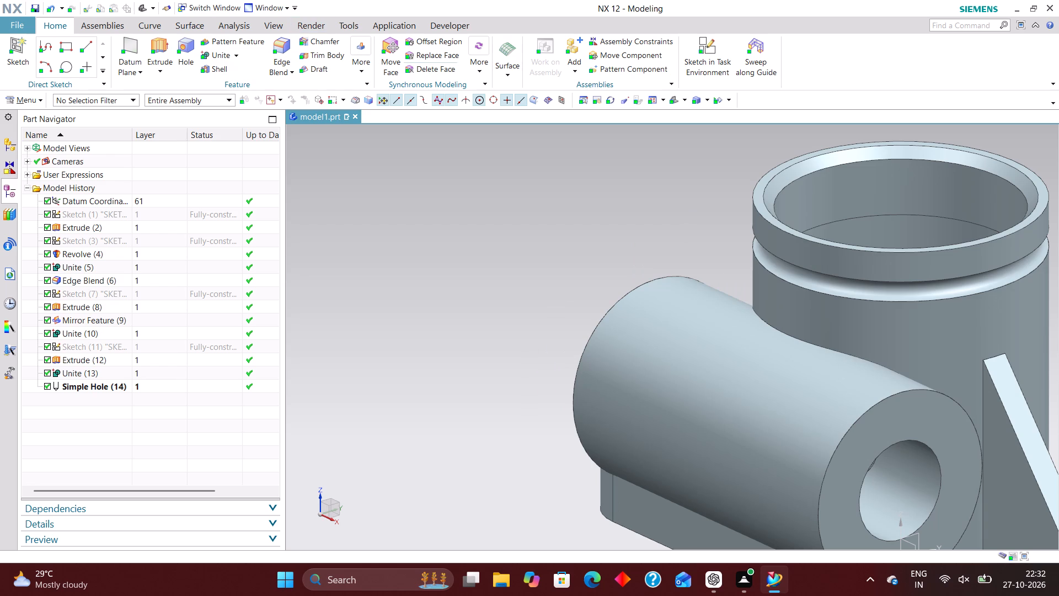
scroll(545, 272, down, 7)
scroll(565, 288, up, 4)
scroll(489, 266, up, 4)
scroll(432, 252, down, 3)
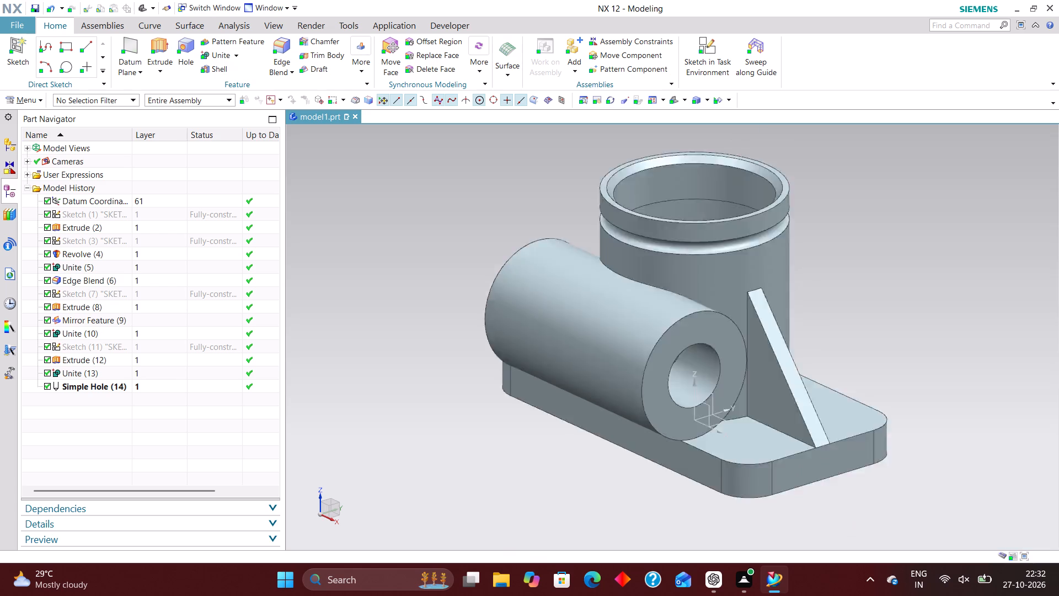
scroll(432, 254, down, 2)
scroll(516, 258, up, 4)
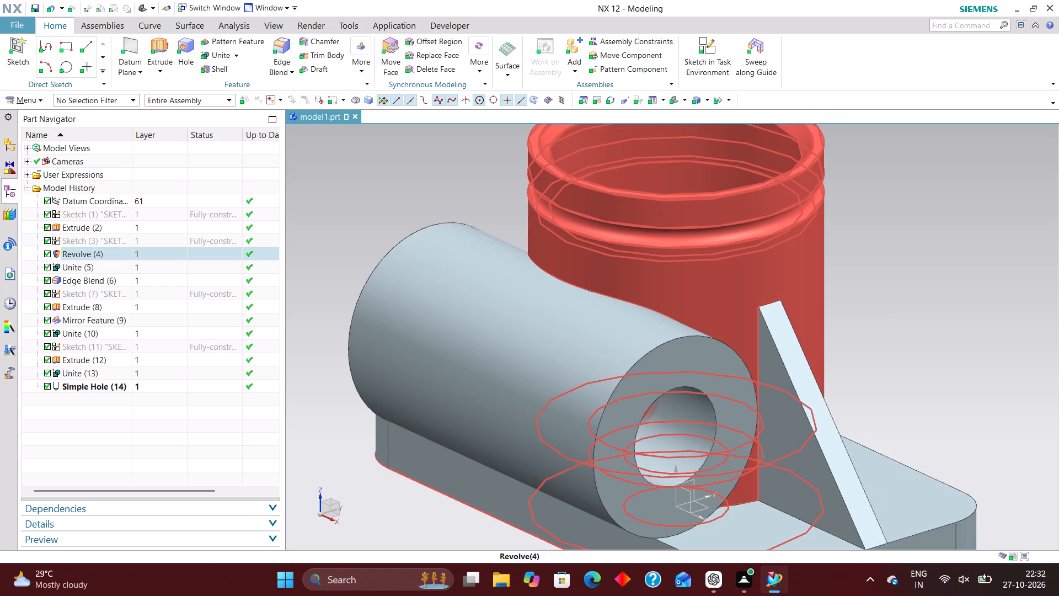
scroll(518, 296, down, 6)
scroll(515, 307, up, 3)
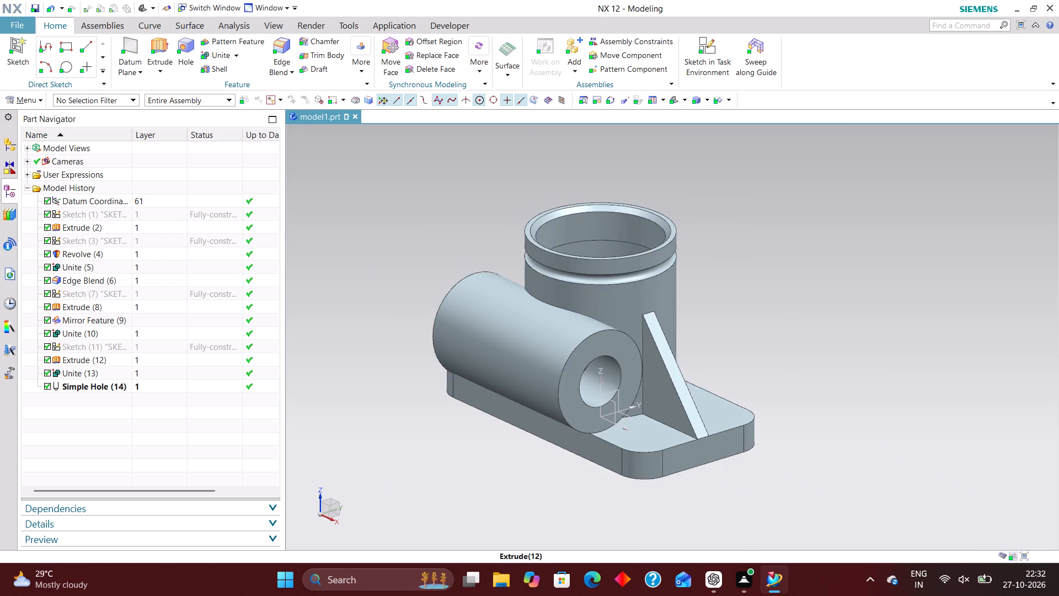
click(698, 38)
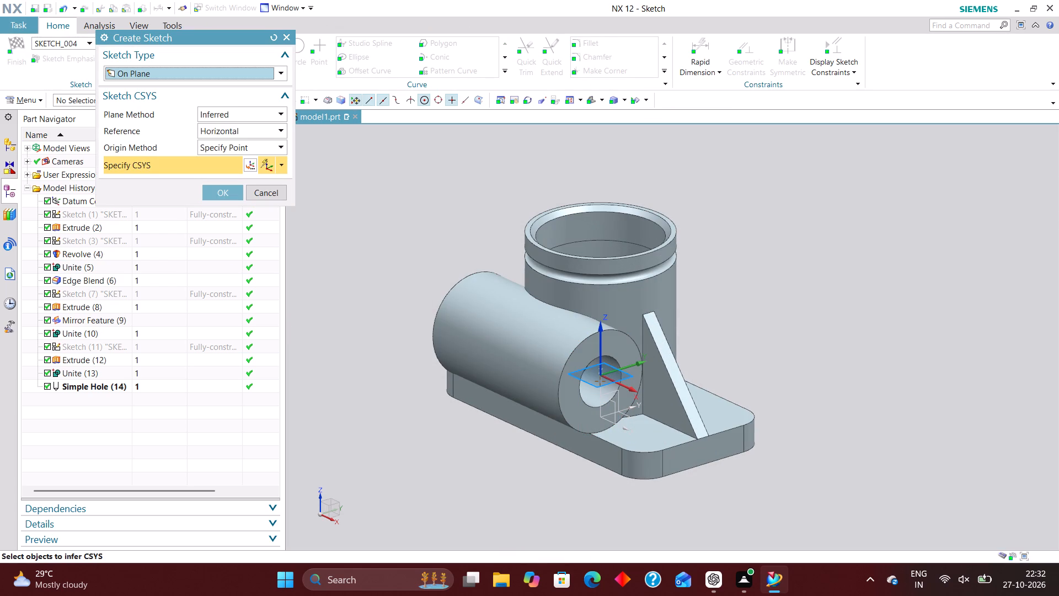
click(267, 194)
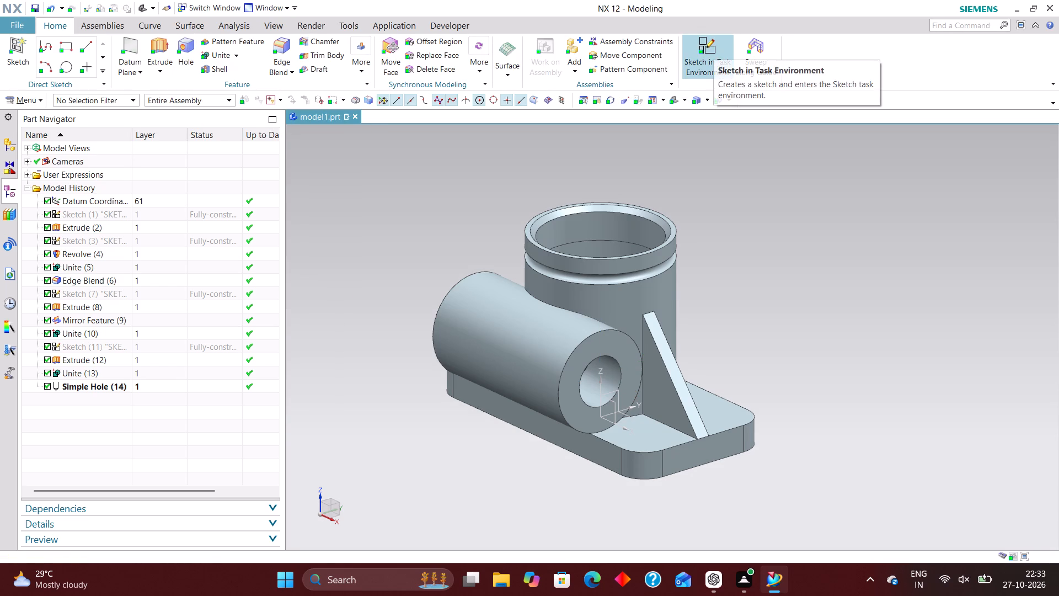
Set up an At Distance datum plane from the coordinate system's XZ plane, reversing its offset toward the side cylinder's outer side.
click(126, 47)
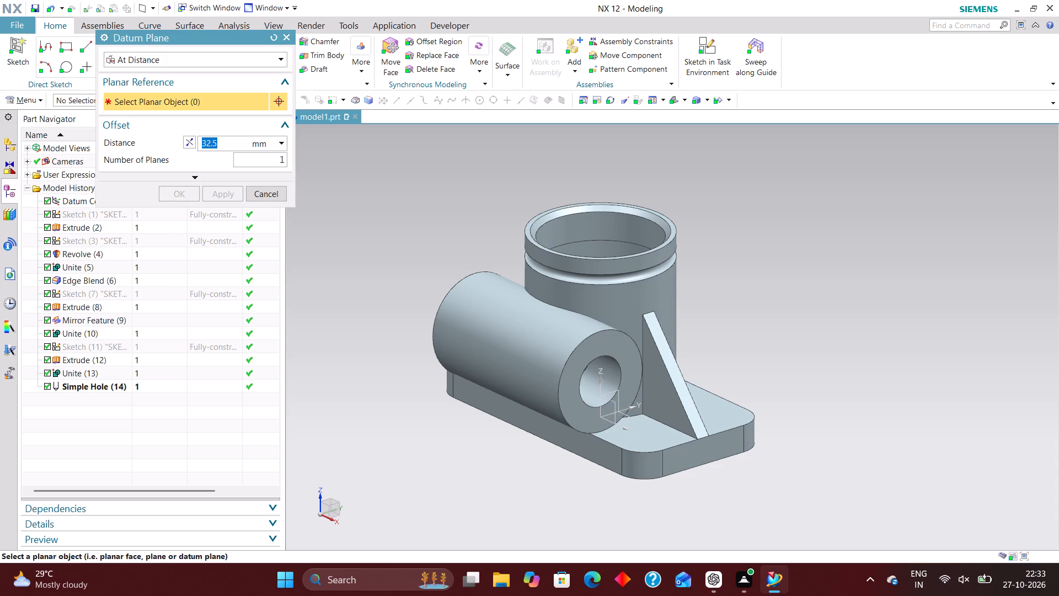
click(614, 403)
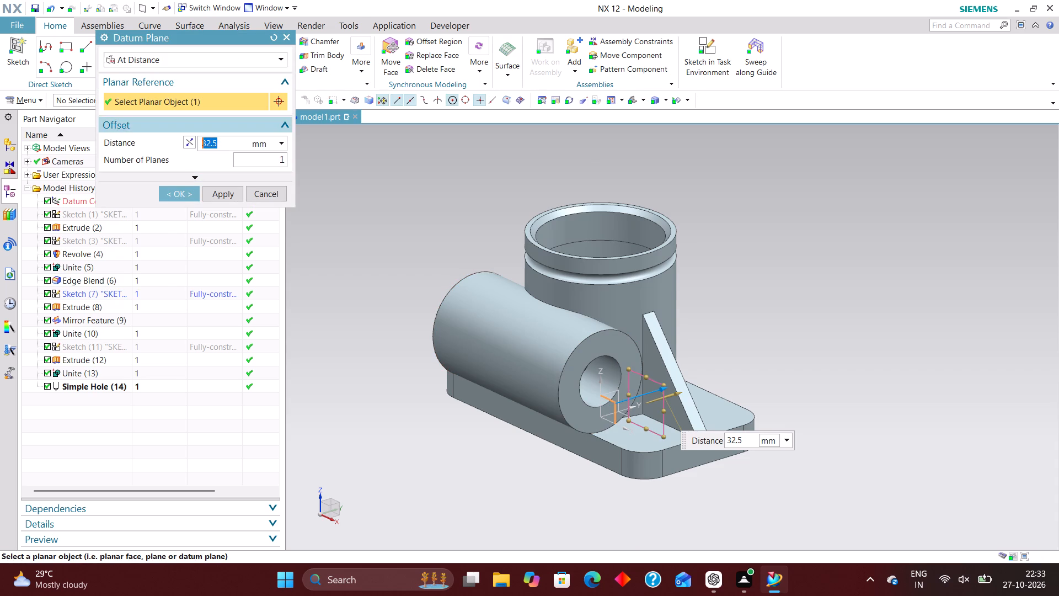
click(191, 141)
right_drag(820, 304, 697, 317)
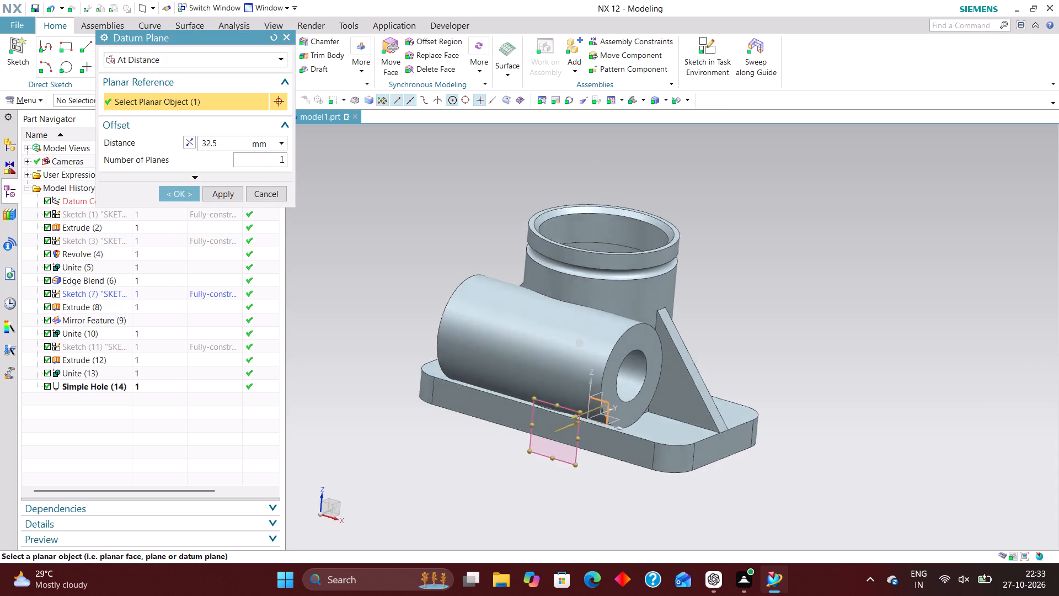
middle_drag(851, 324, 771, 336)
scroll(771, 336, up, 1)
right_drag(822, 296, 772, 306)
scroll(691, 271, down, 4)
middle_drag(753, 299, 737, 300)
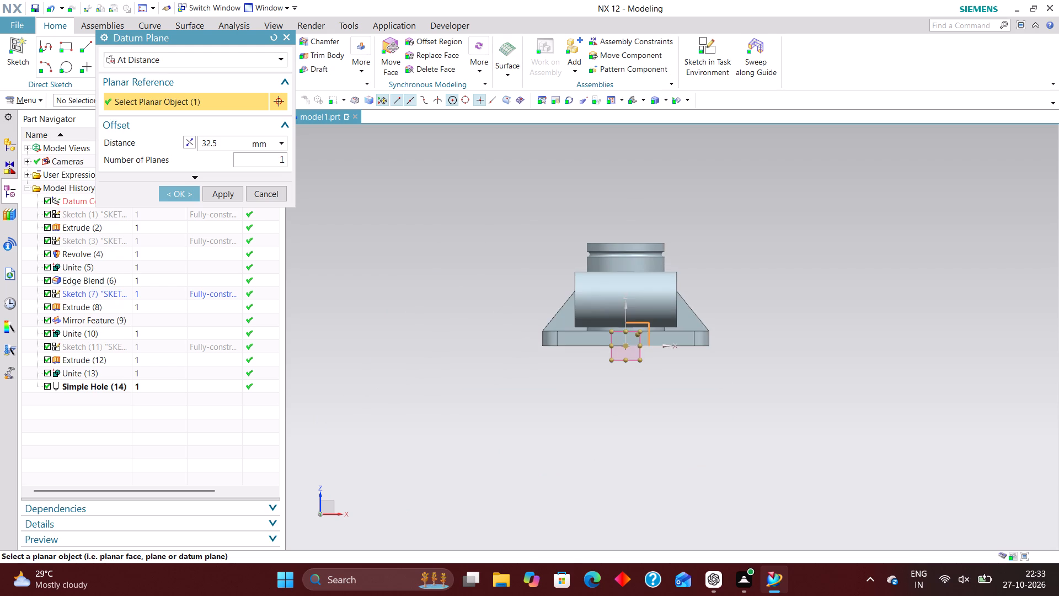
middle_drag(737, 300, 675, 317)
scroll(675, 313, up, 1)
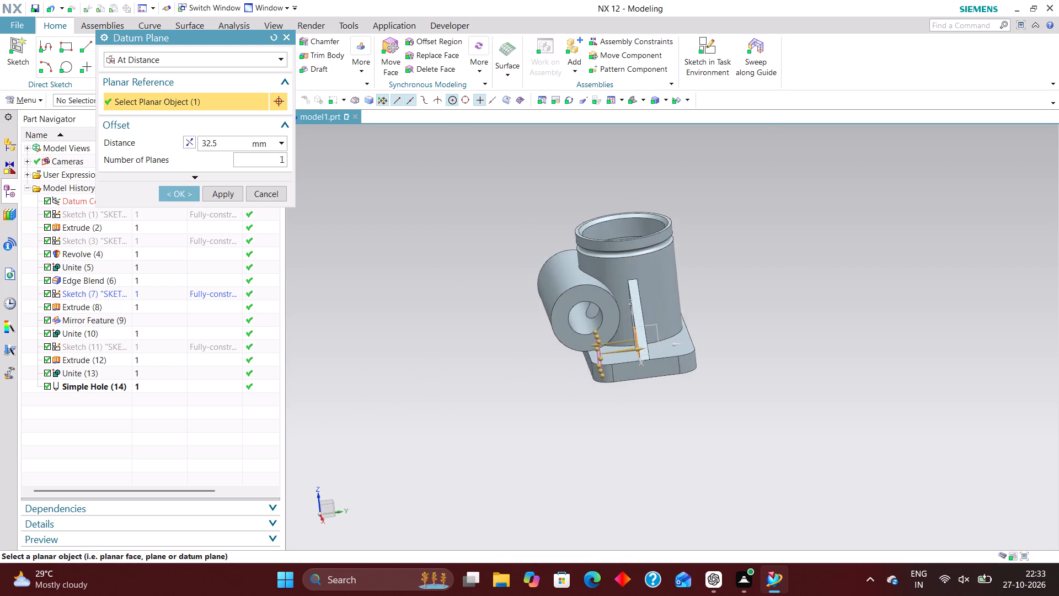
scroll(633, 339, up, 5)
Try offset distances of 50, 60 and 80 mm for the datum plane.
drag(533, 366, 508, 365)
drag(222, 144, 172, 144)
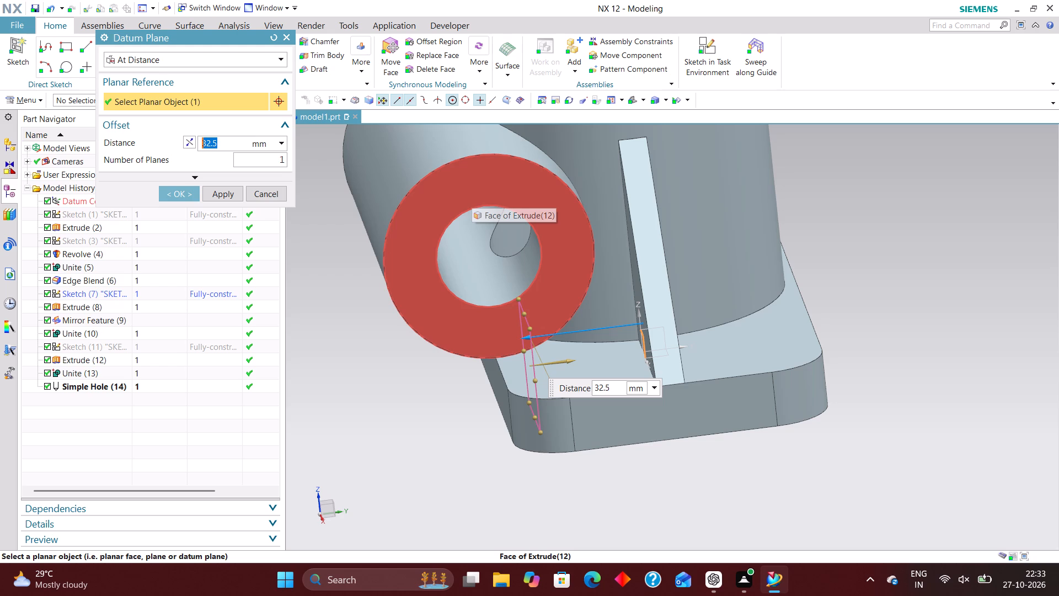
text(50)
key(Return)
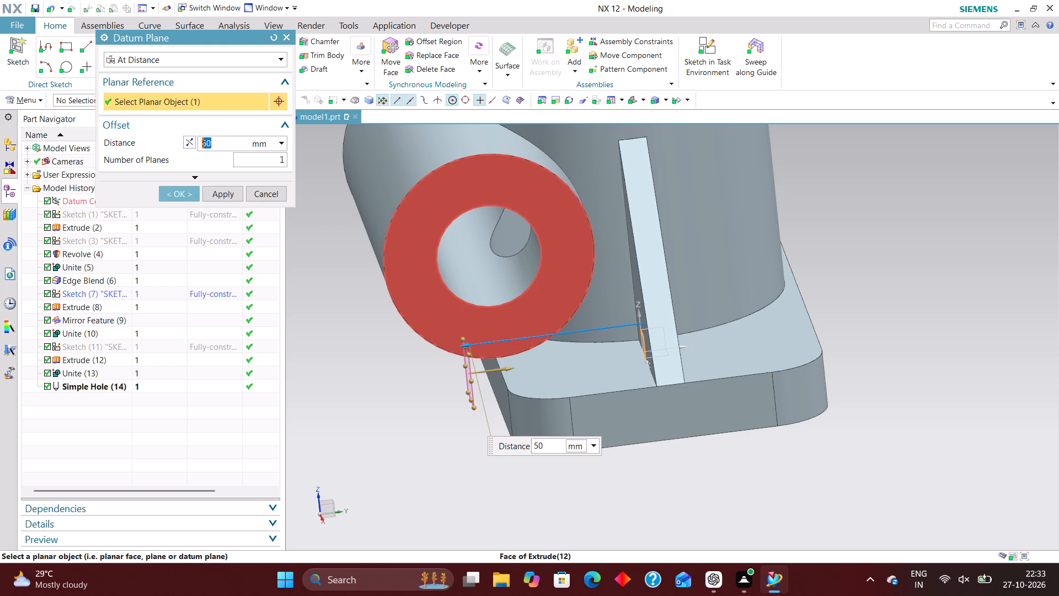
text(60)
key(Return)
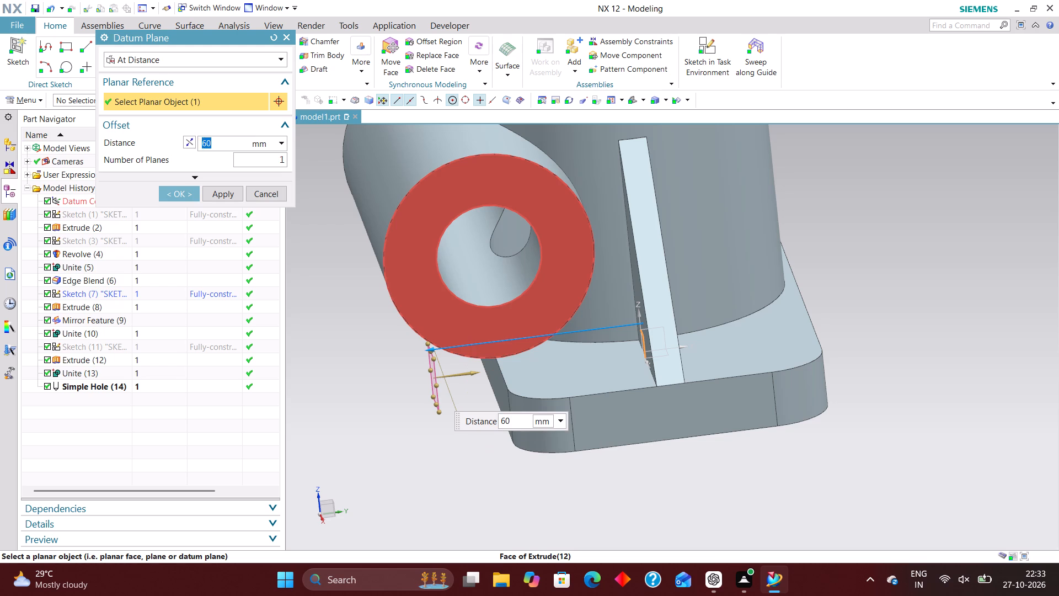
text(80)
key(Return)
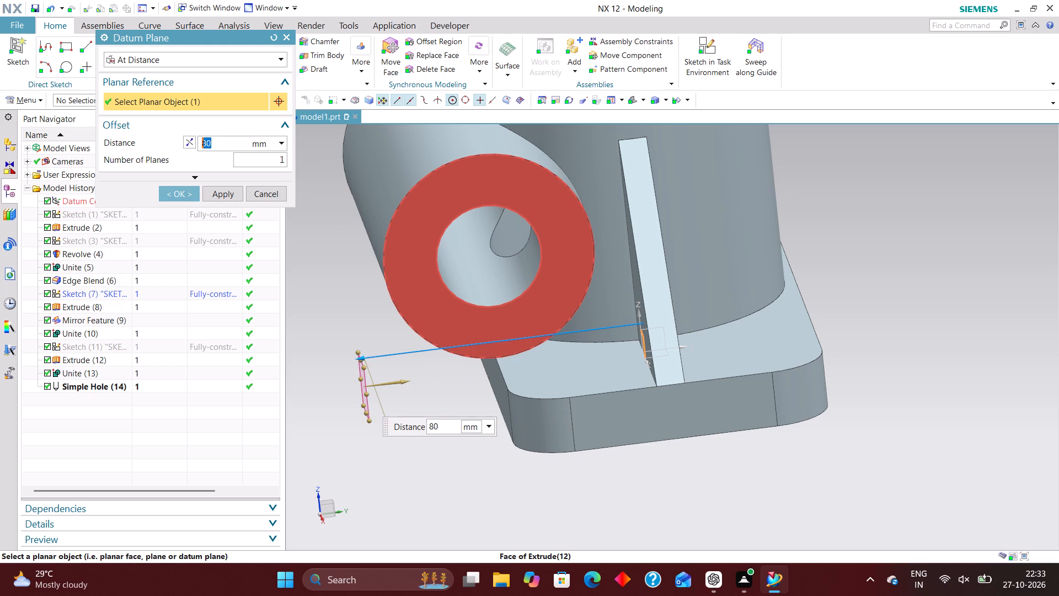
Set the datum plane's offset distance to 45+30 mm.
scroll(493, 188, up, 2)
scroll(521, 235, down, 6)
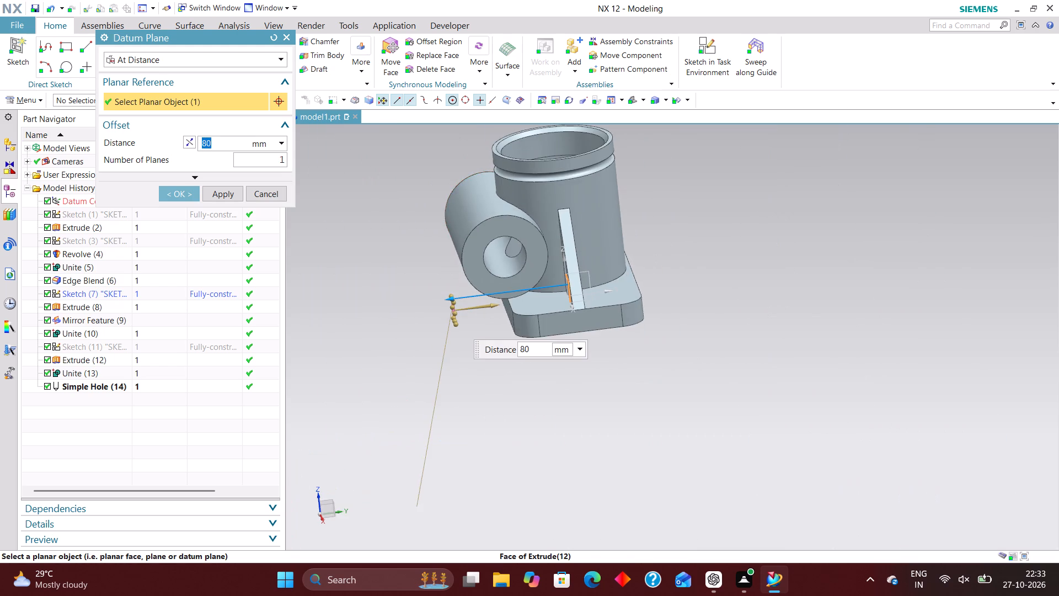
middle_drag(683, 251, 651, 238)
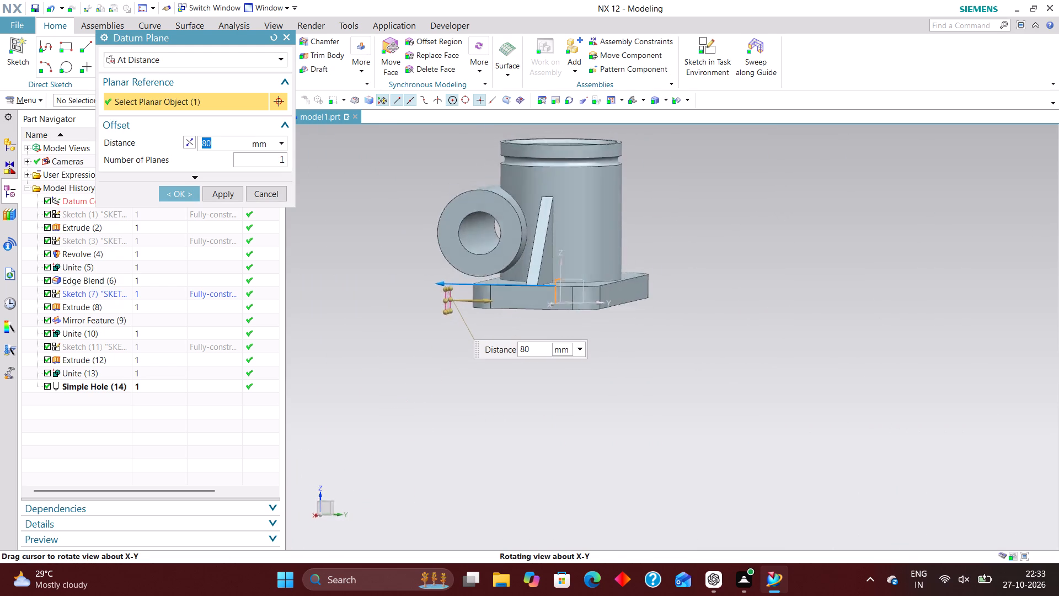
middle_drag(651, 238, 657, 242)
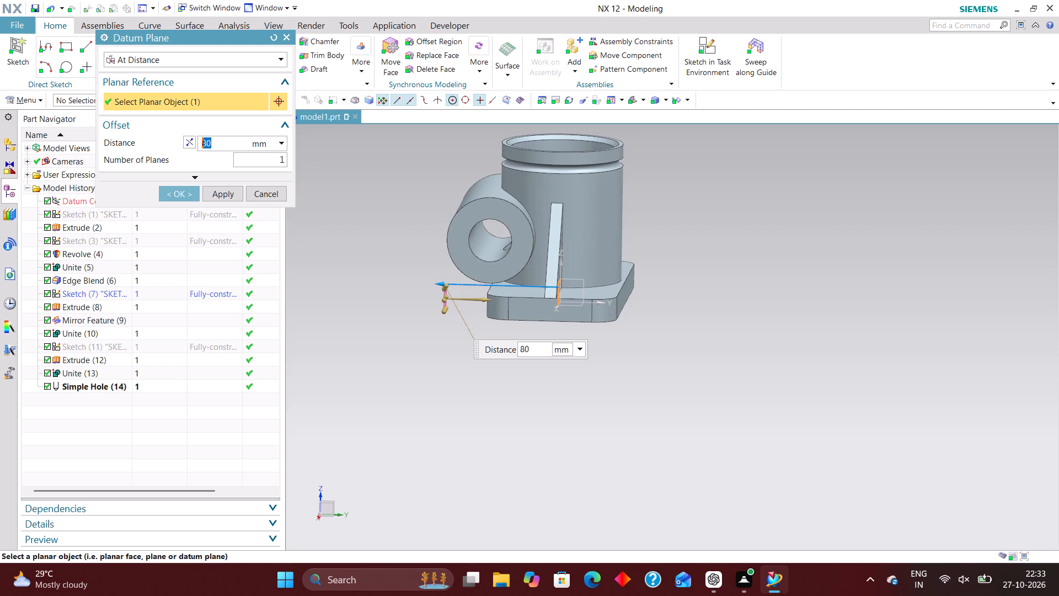
scroll(489, 235, up, 4)
scroll(507, 246, down, 2)
scroll(501, 241, up, 2)
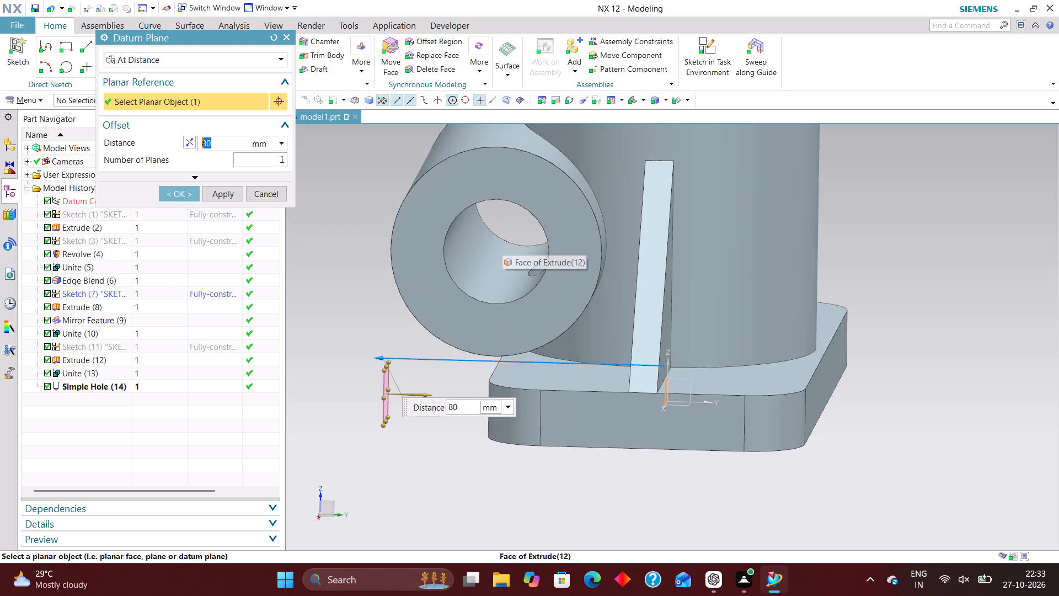
drag(462, 407, 436, 406)
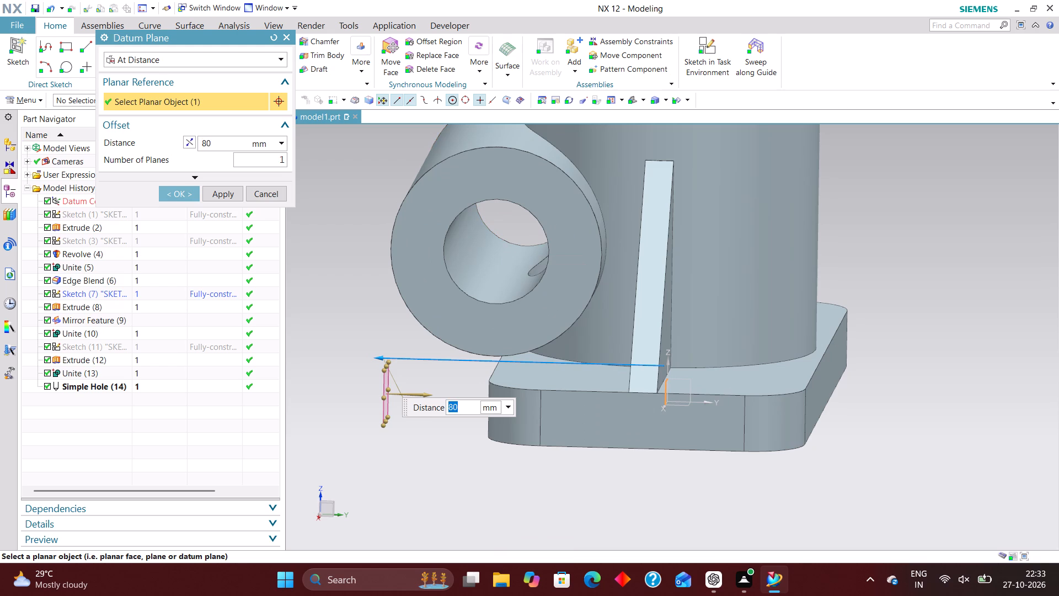
text(45+30)
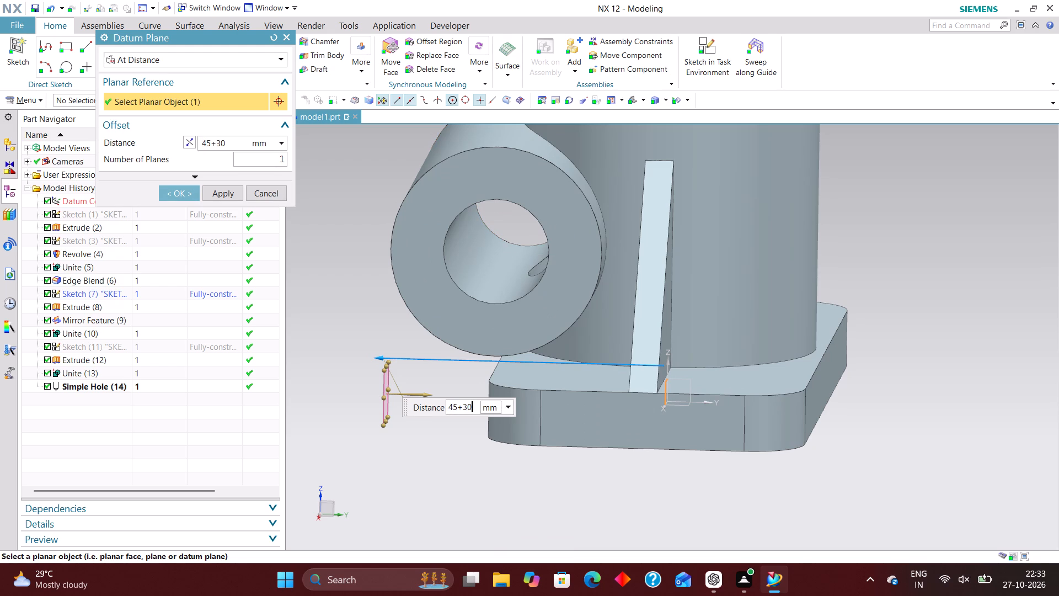
key(Return)
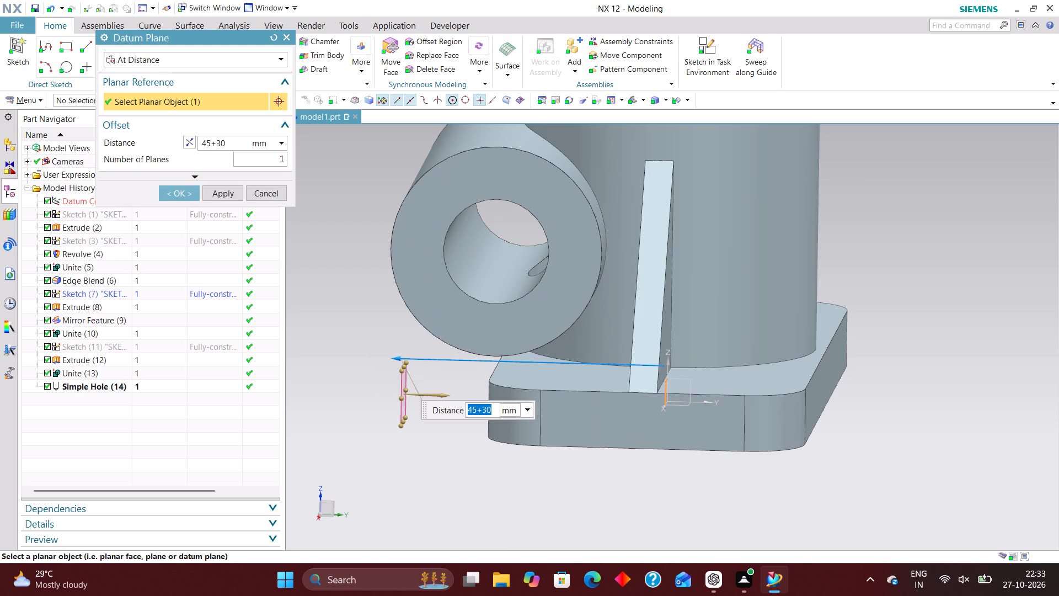
scroll(488, 345, down, 3)
middle_drag(483, 425, 565, 431)
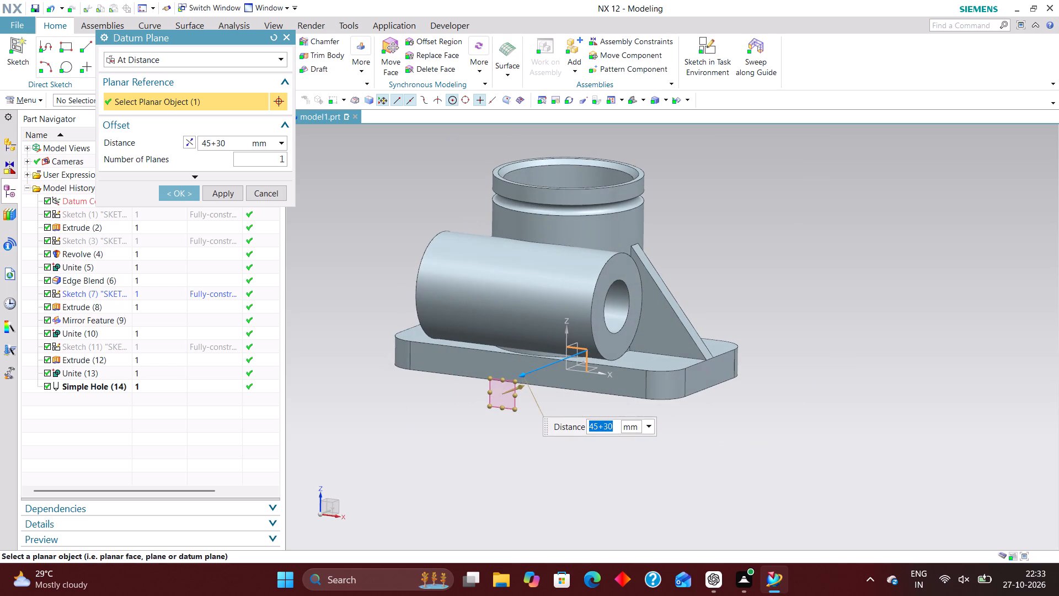
Enlarge the datum plane to about 119 mm by 104 mm around the side cylinder and create it.
drag(501, 379, 520, 157)
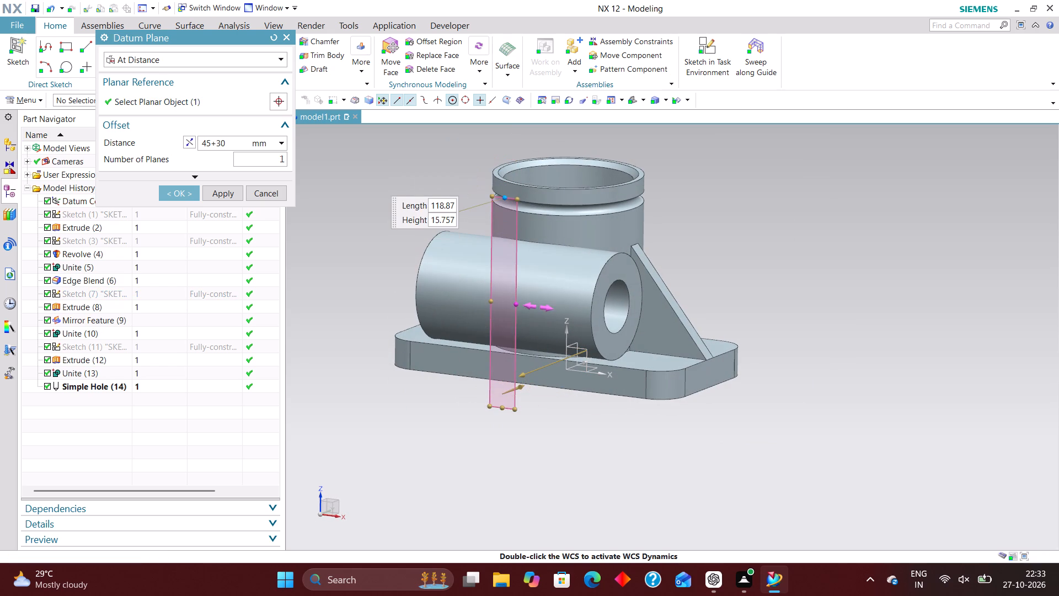
drag(517, 306, 598, 337)
drag(488, 301, 424, 278)
middle_drag(744, 296, 677, 306)
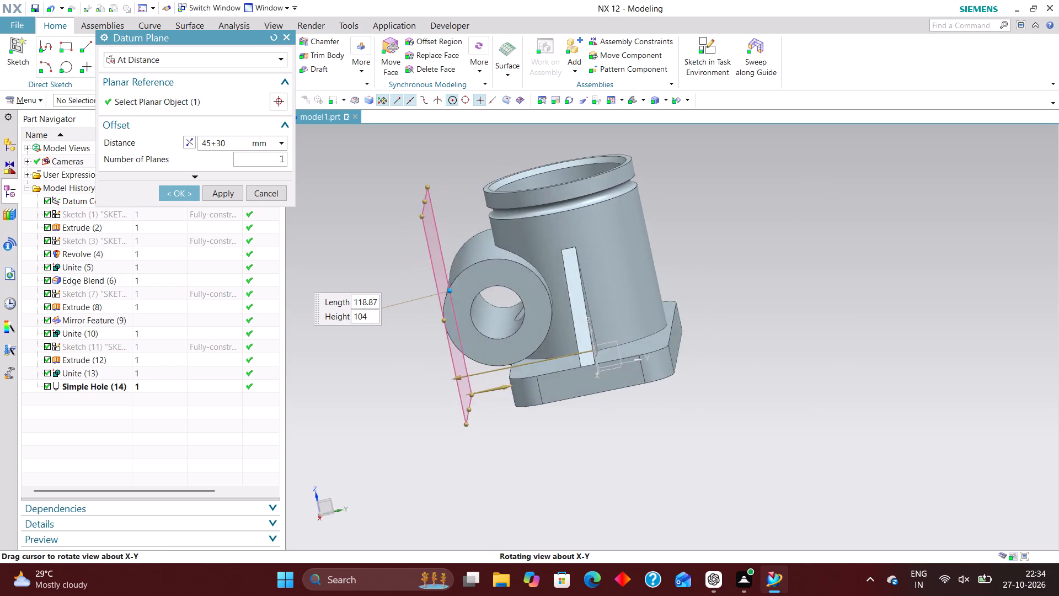
middle_drag(677, 306, 710, 302)
click(181, 195)
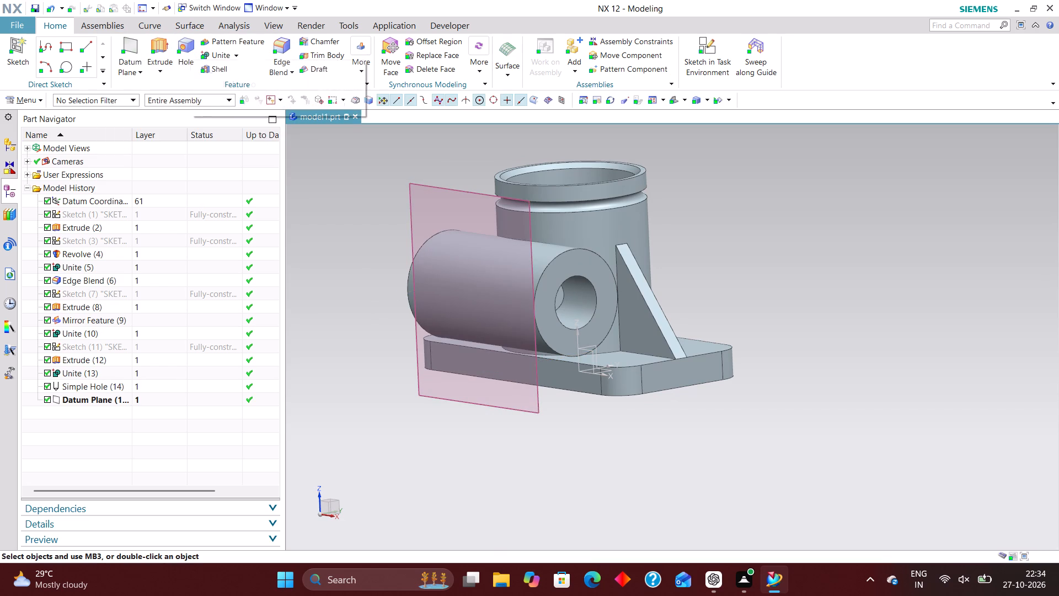
Create a sketch on the new datum plane beside the horizontal side cylinder and orient the model upright, facing the plane.
click(704, 42)
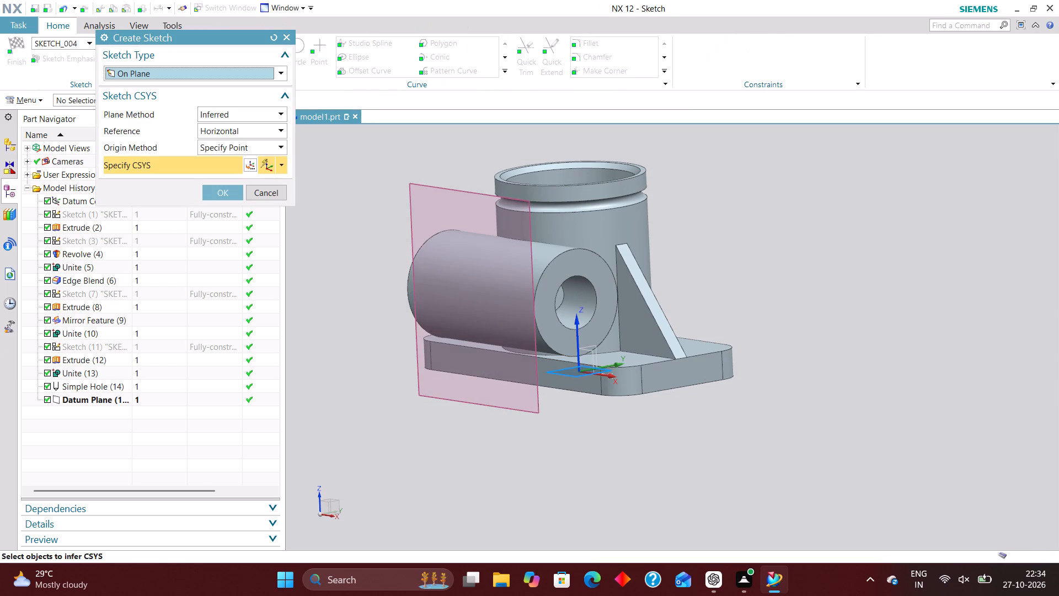
click(415, 186)
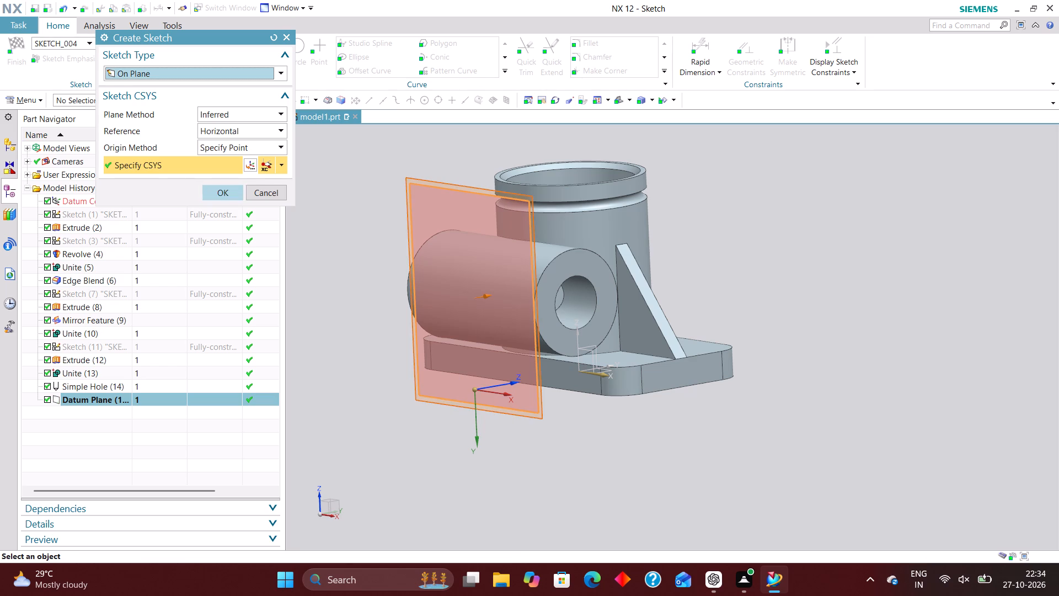
click(218, 194)
scroll(524, 214, down, 3)
middle_drag(661, 395, 664, 391)
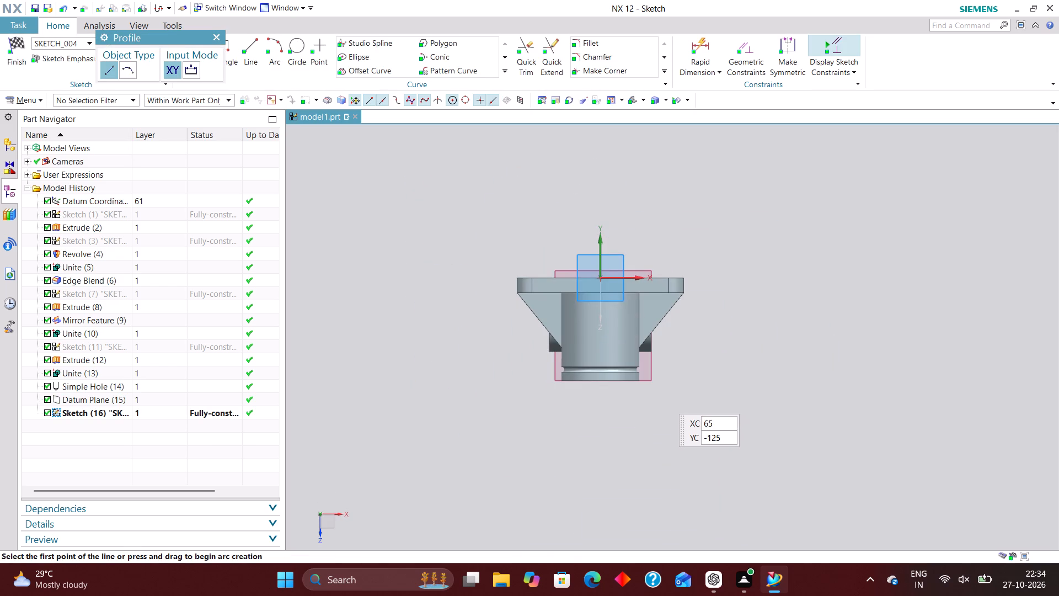
middle_drag(664, 391, 664, 235)
scroll(664, 236, up, 1)
right_drag(746, 277, 616, 294)
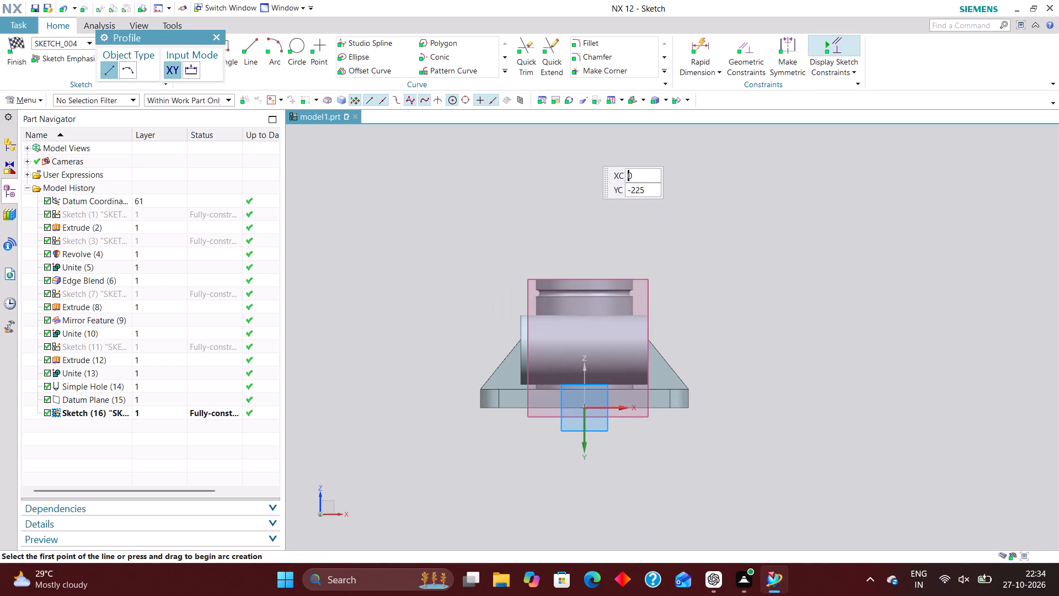
Sketch a circle over the middle of the side cylinder, centred directly above the sketch origin.
click(293, 47)
scroll(593, 354, up, 3)
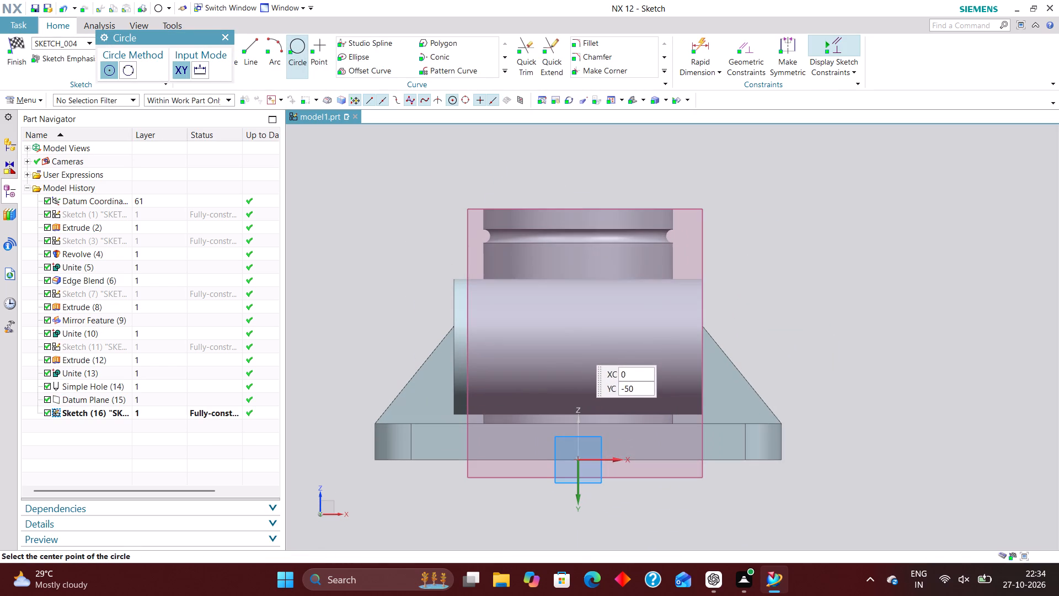
click(577, 337)
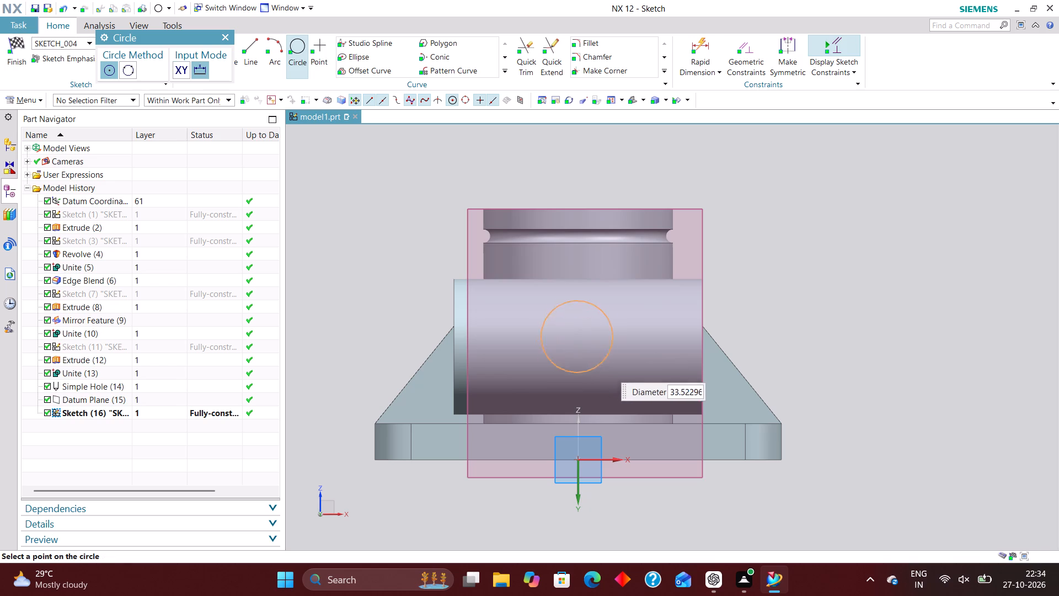
click(606, 367)
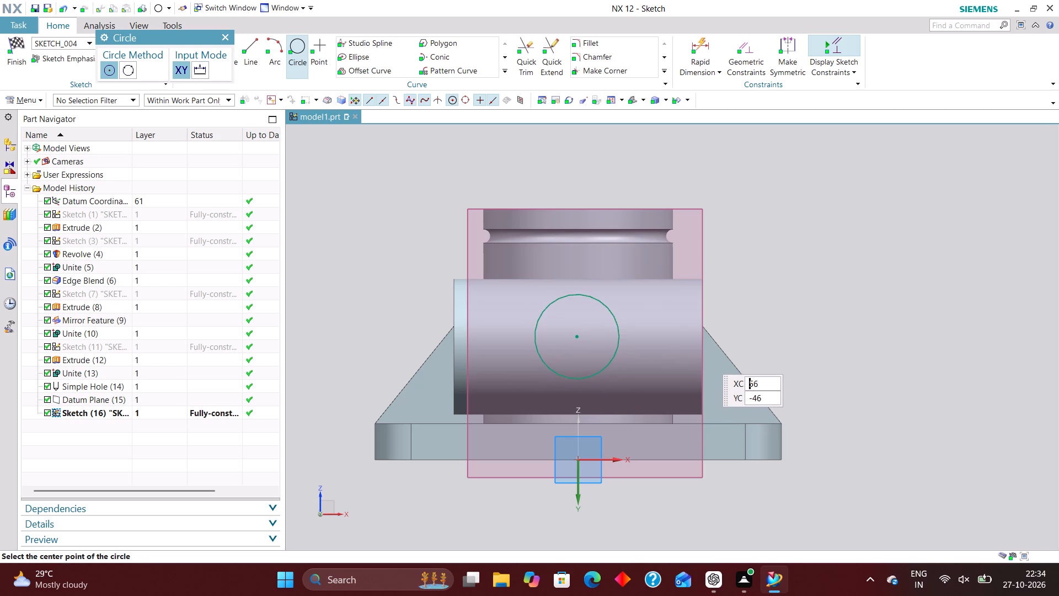
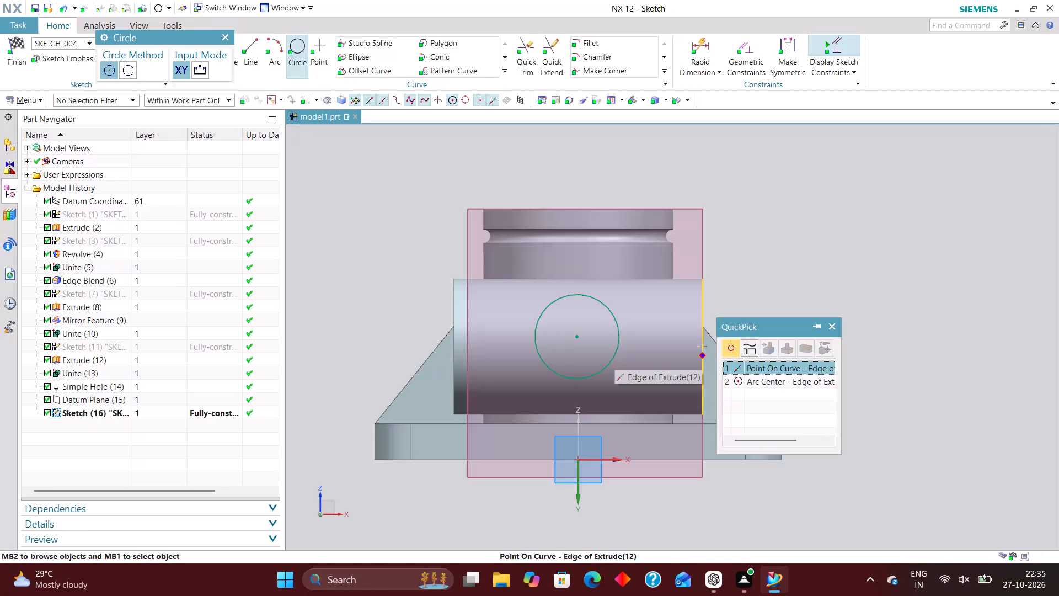
Apply a Point on Curve constraint placing the circle's centre on the sketch's vertical Y axis.
click(805, 252)
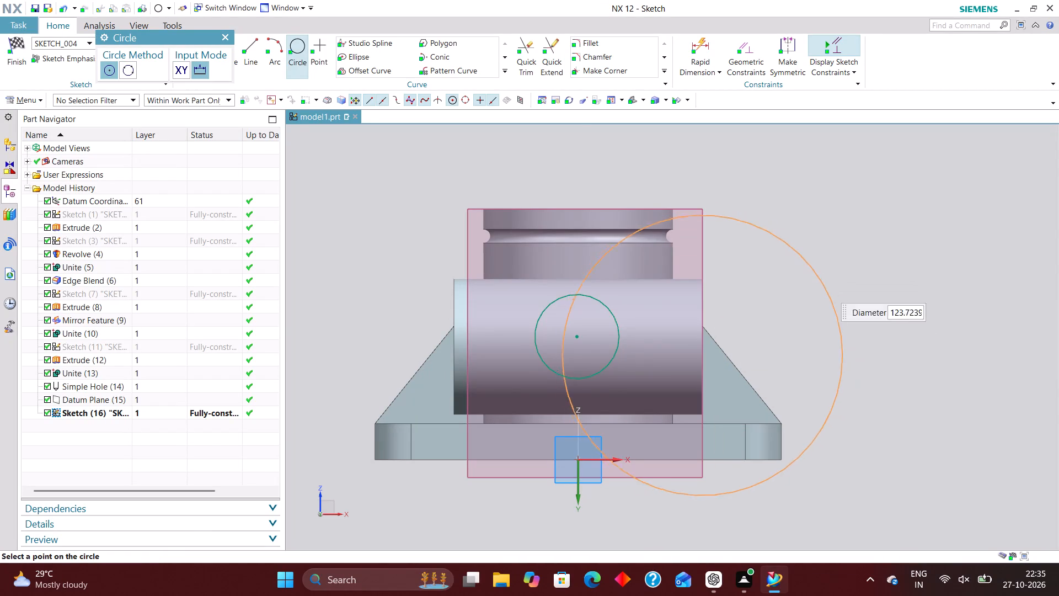
click(226, 35)
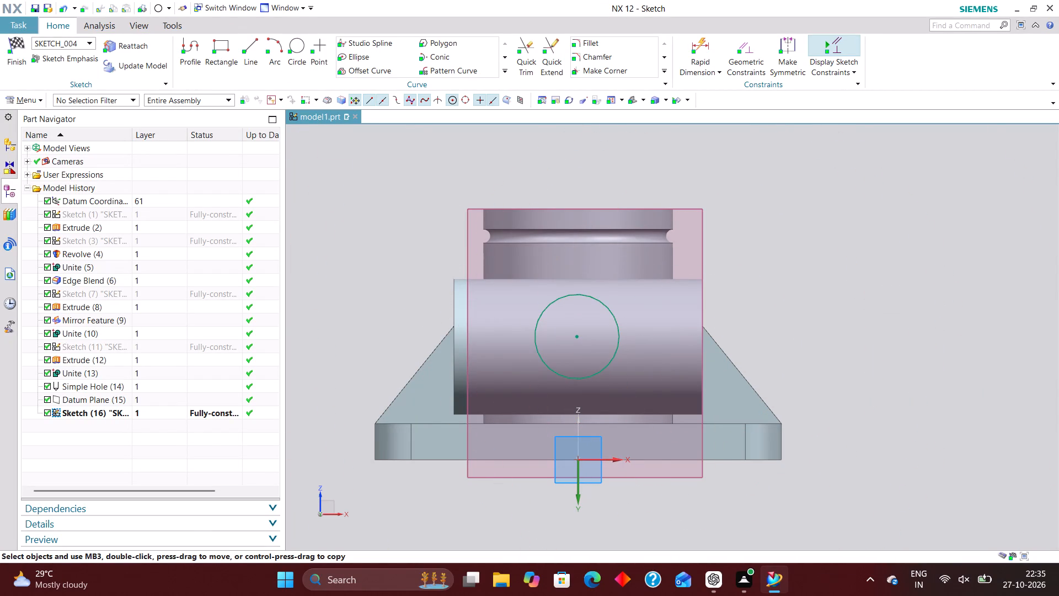
click(748, 55)
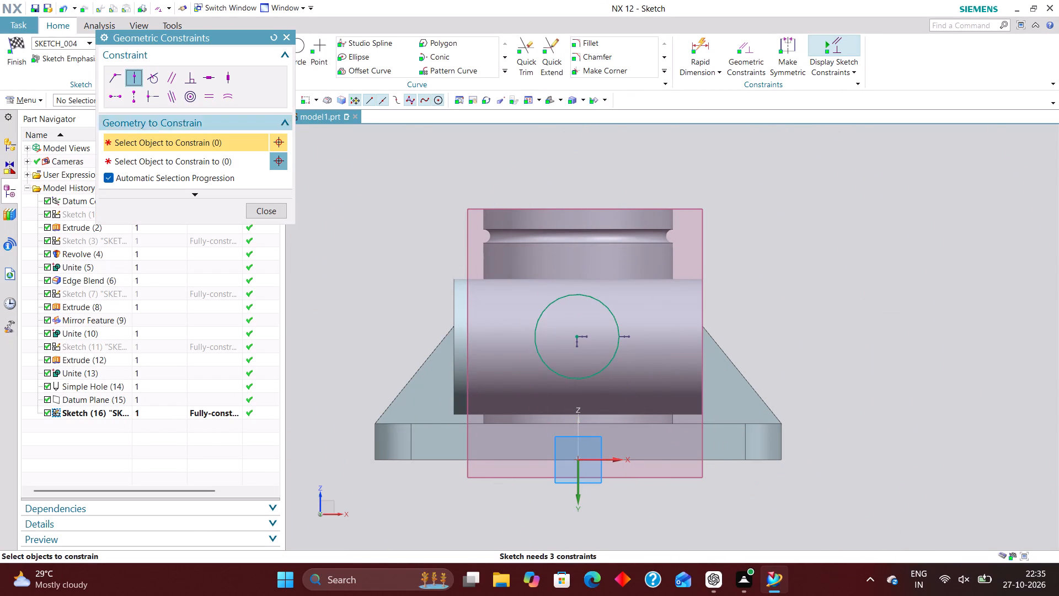
click(577, 337)
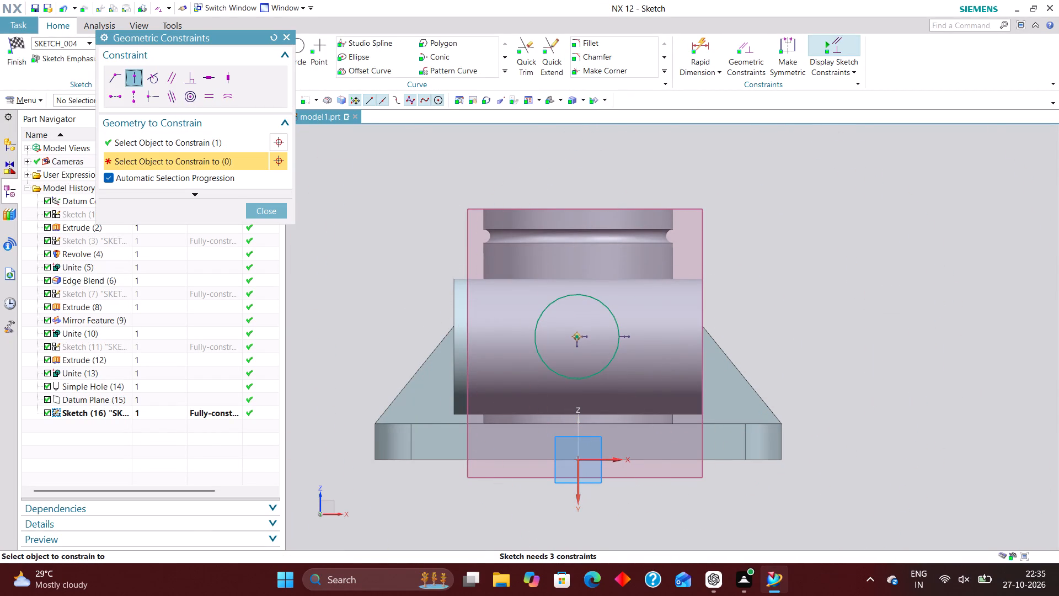
click(576, 490)
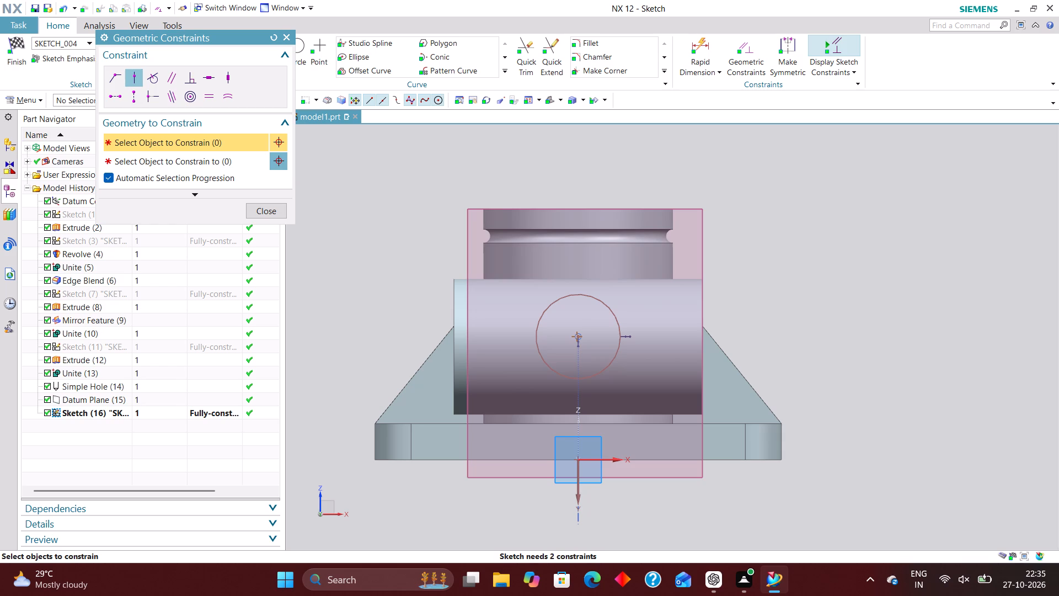
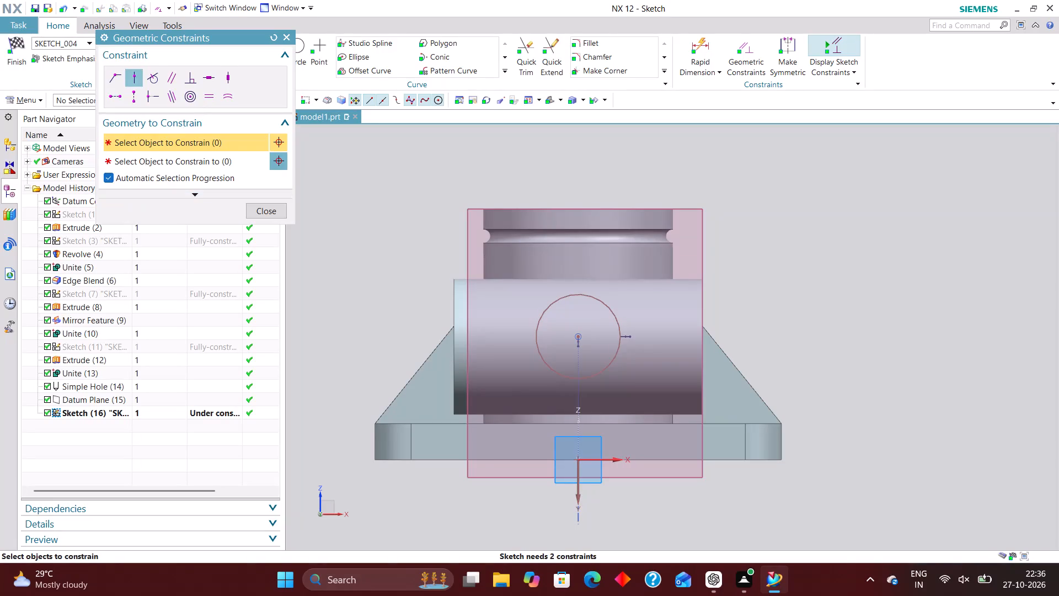
Dimension the circle's diameter as 30 mm using a diametral Rapid Dimension.
click(274, 211)
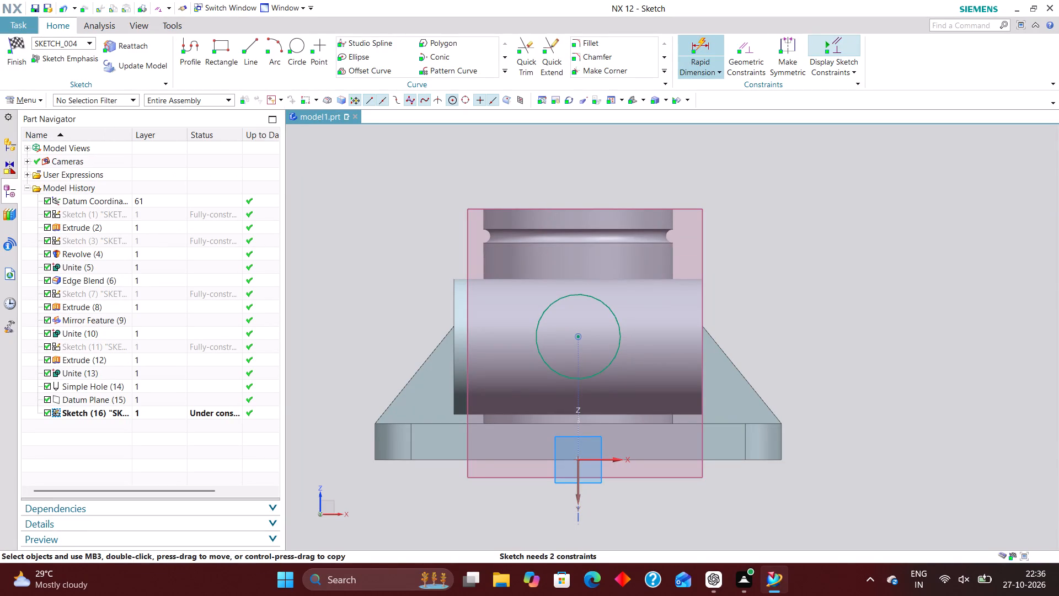
click(705, 37)
click(271, 192)
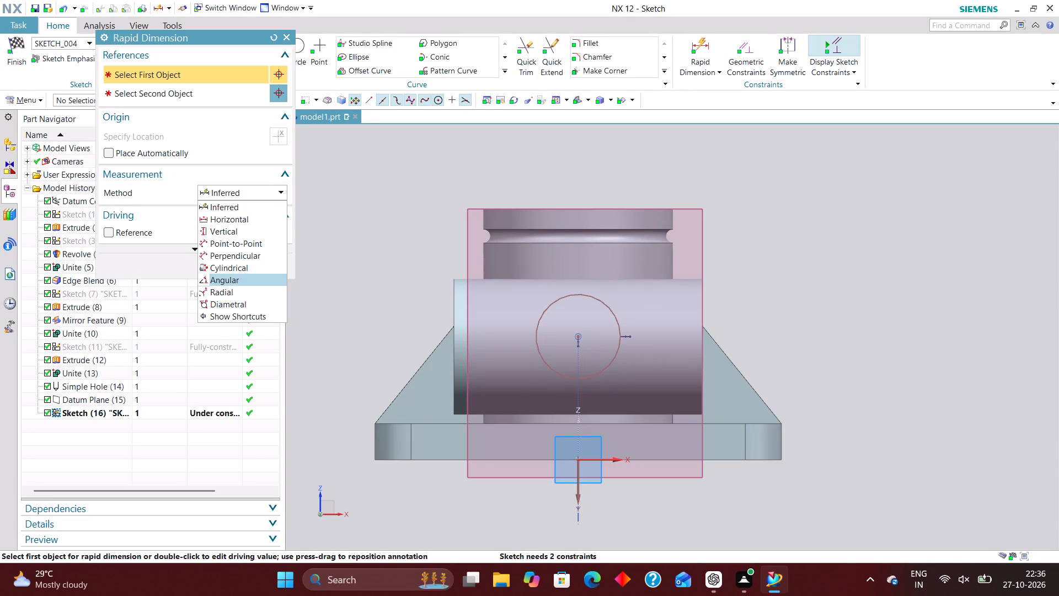
click(247, 300)
click(609, 306)
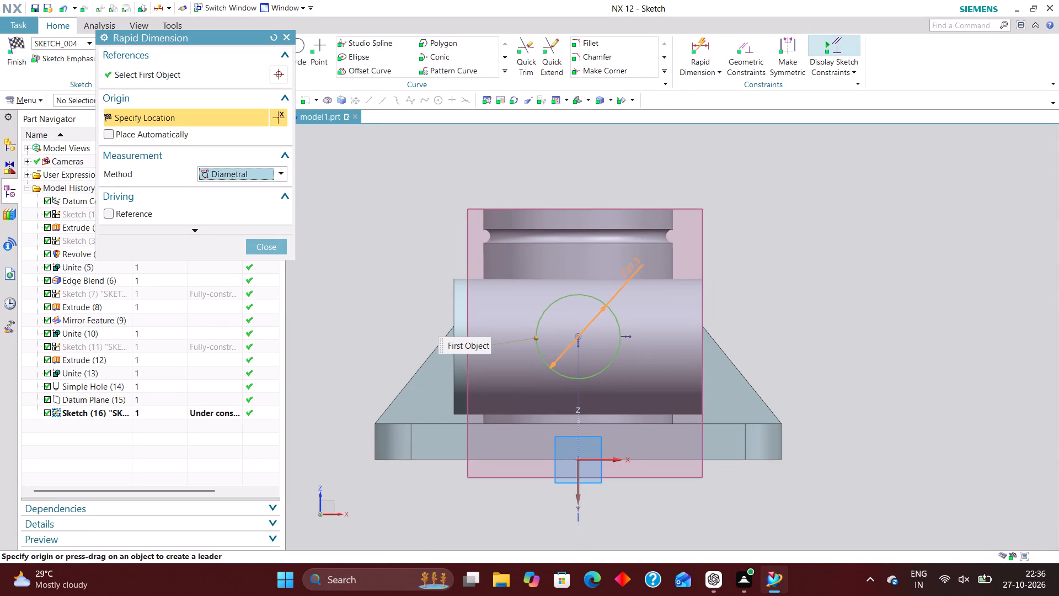
click(641, 278)
text(30)
key(Return)
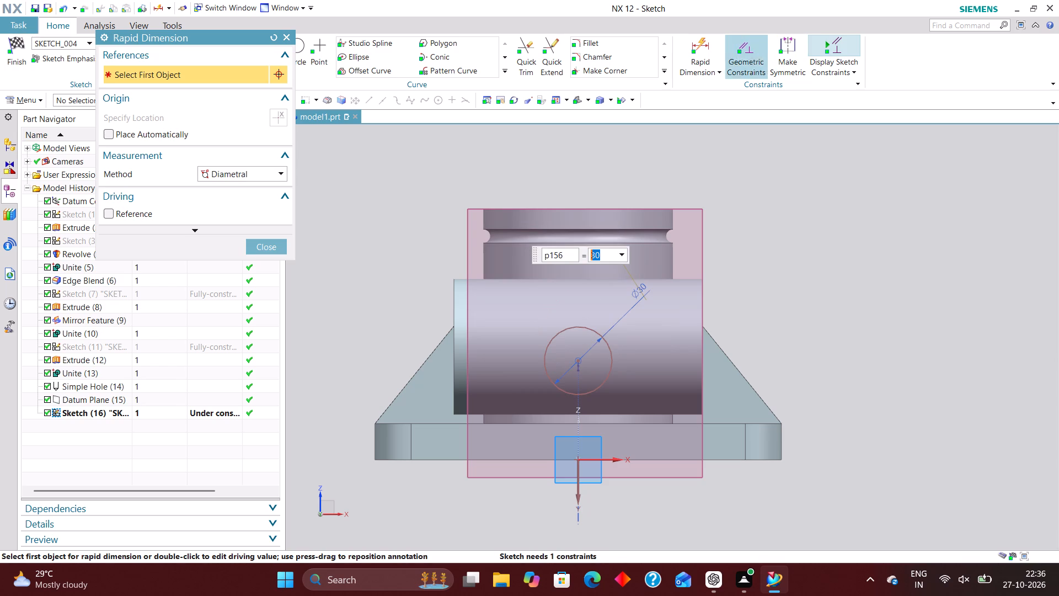
Dimension the circle's centre 50 mm from the sketch's horizontal X axis and finish the sketch.
click(707, 50)
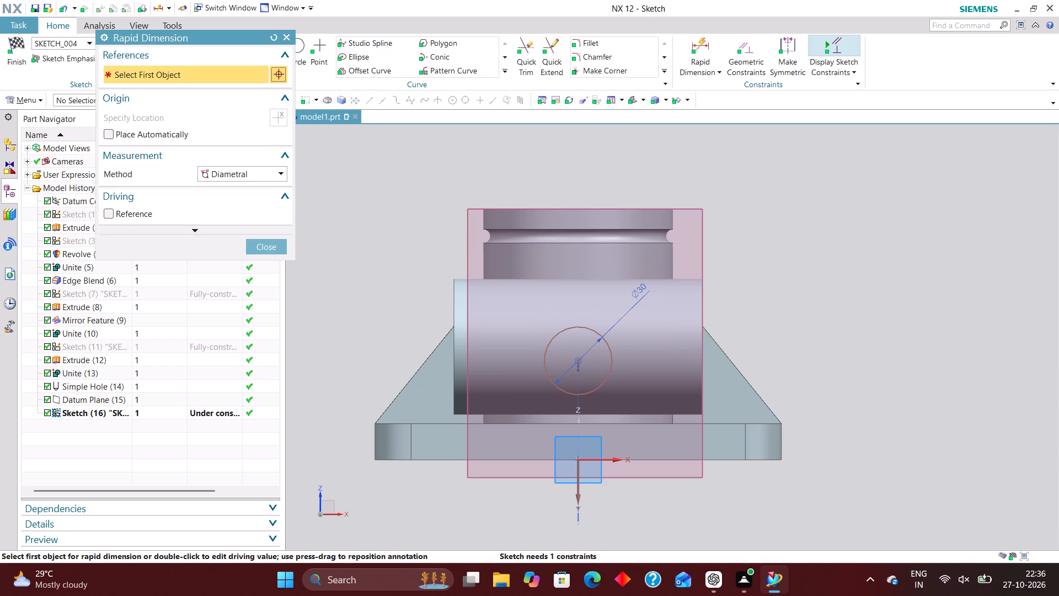
click(258, 174)
click(253, 190)
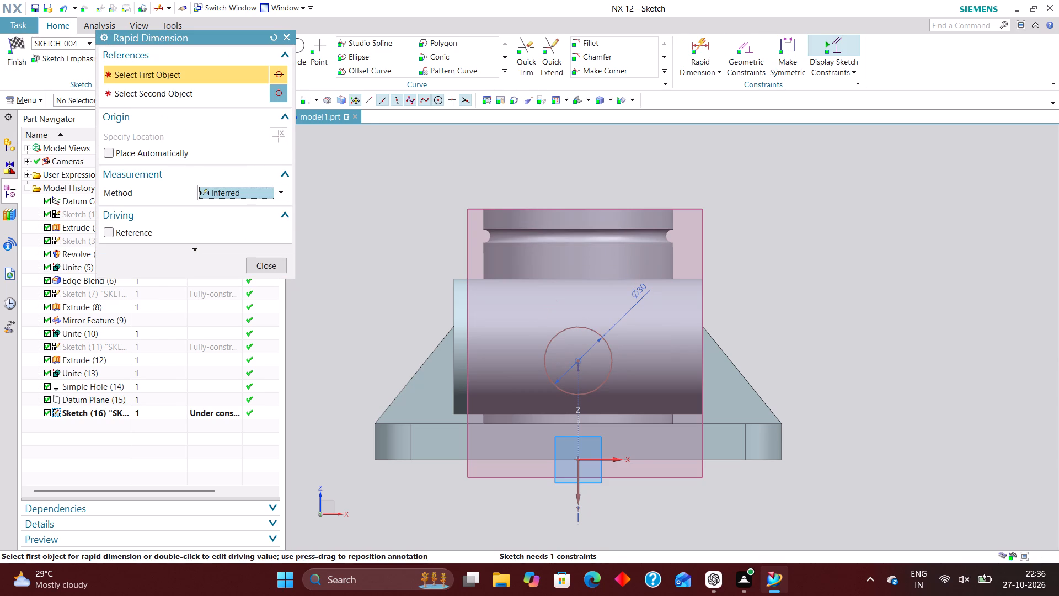
click(611, 460)
click(579, 359)
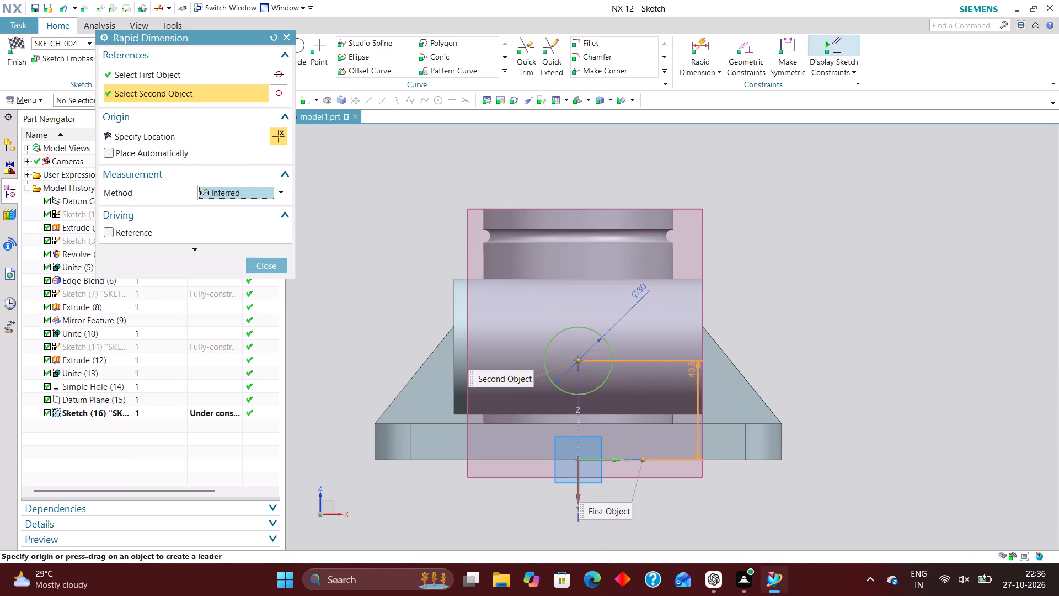
click(869, 397)
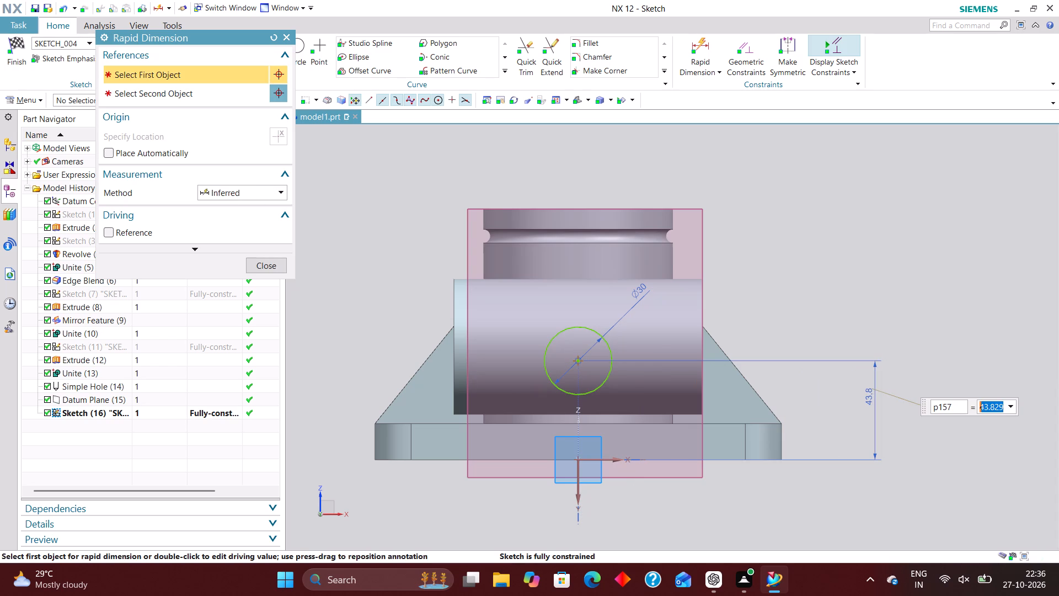
text(50)
key(Return)
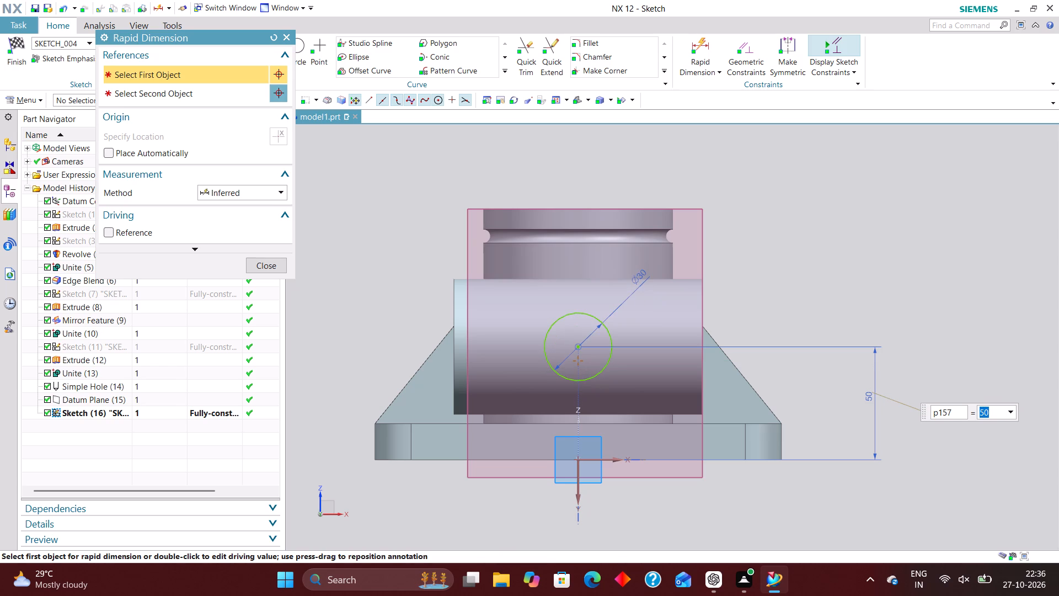
click(256, 266)
scroll(573, 281, down, 4)
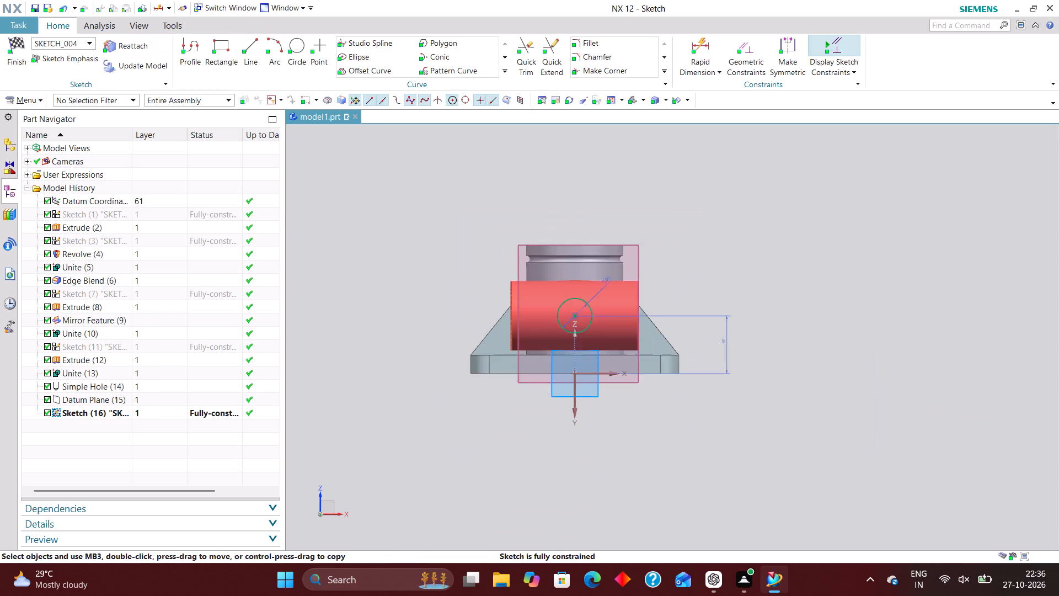
click(25, 44)
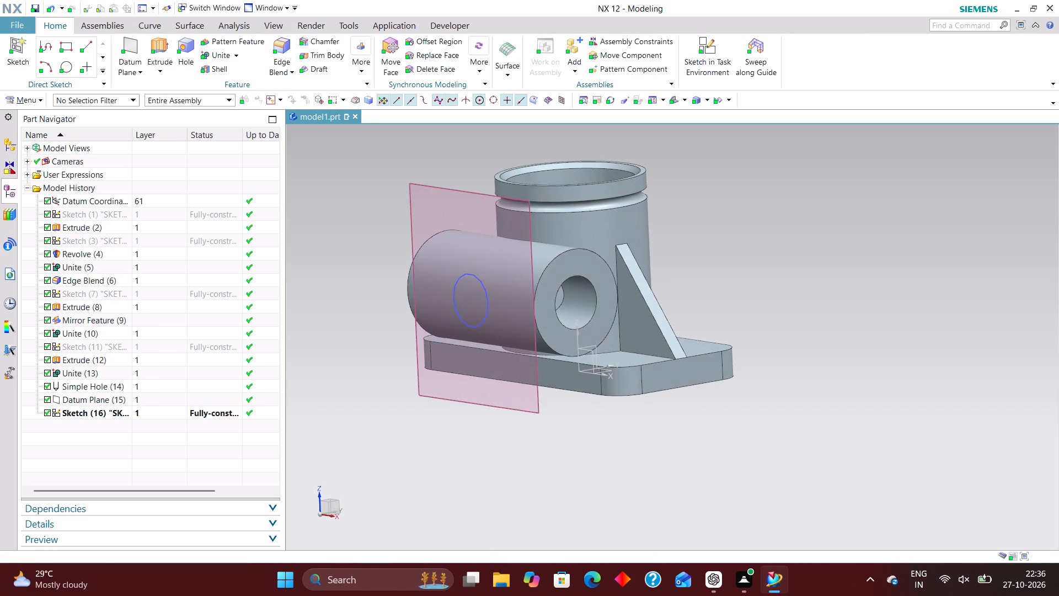
Extrude the 30 mm circle from 0 to 50.5 mm through the side cylinder towards the main cylinder, with Boolean set to None.
scroll(486, 204, down, 2)
click(162, 47)
scroll(496, 263, up, 3)
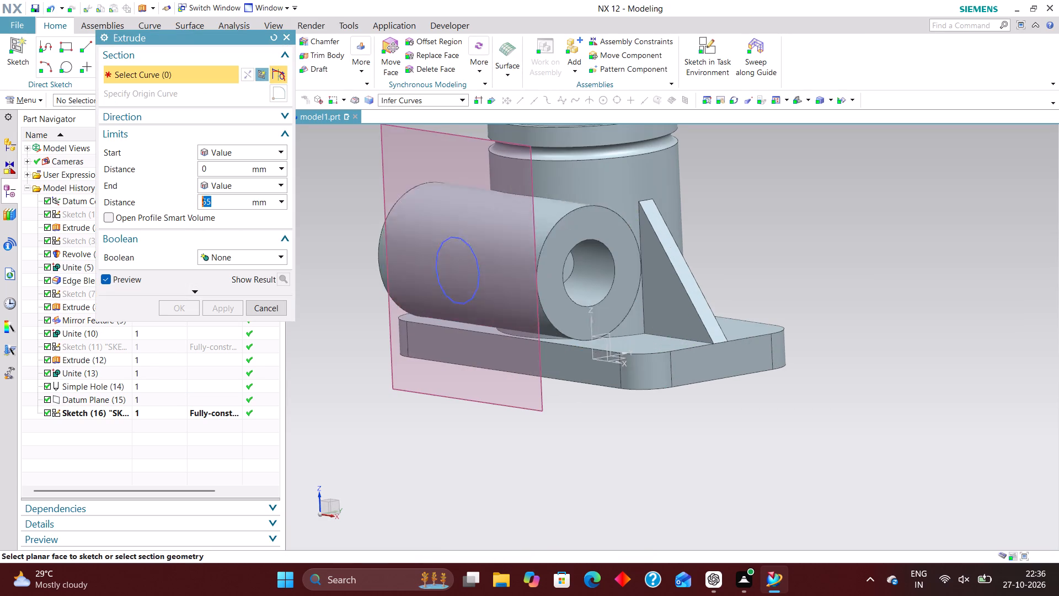
click(474, 254)
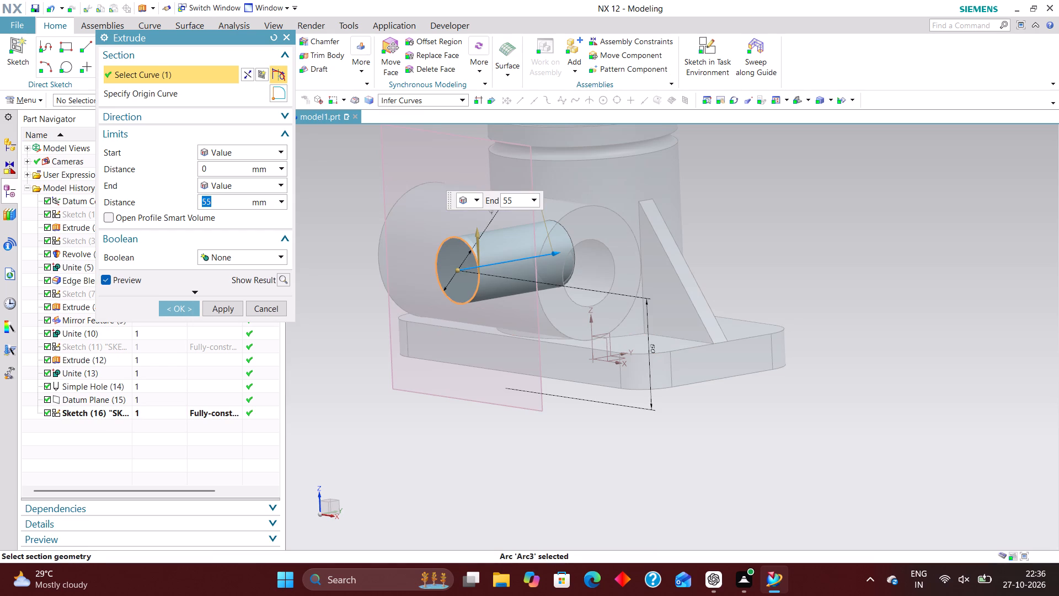
middle_drag(700, 251, 655, 263)
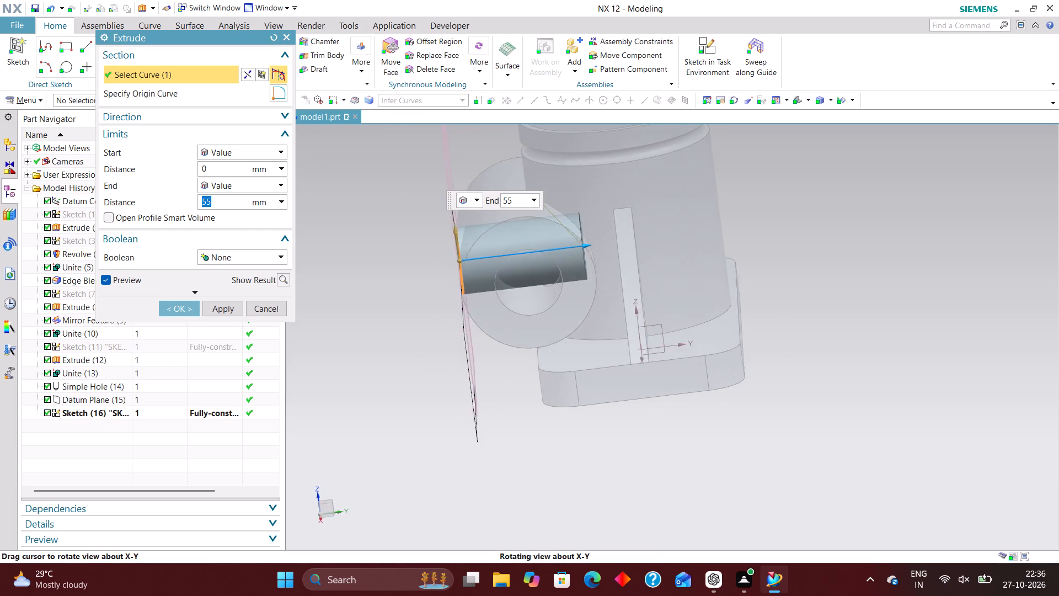
middle_drag(655, 263, 659, 258)
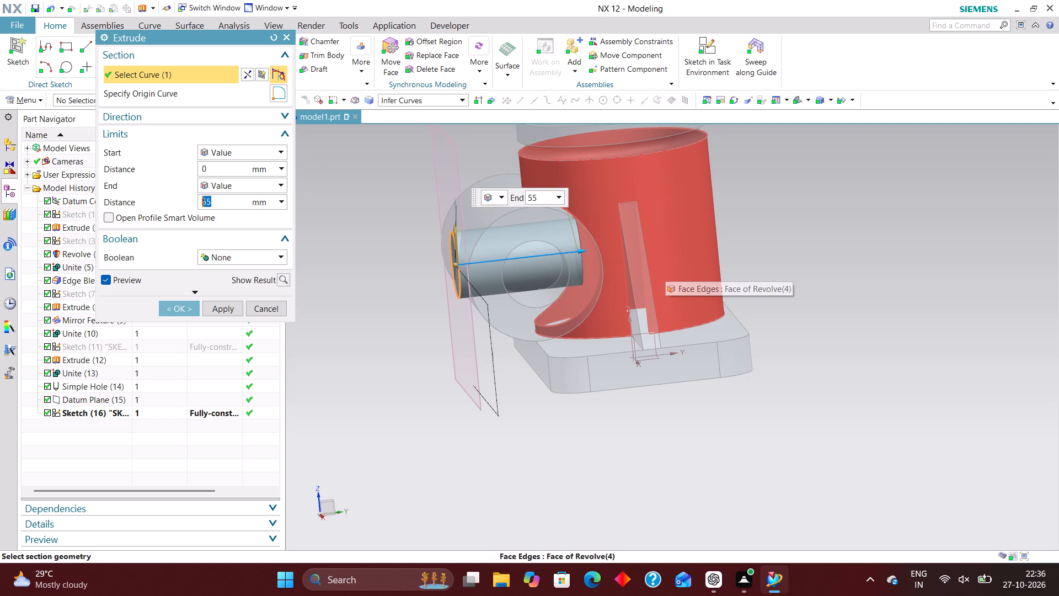
right_click(780, 217)
right_drag(778, 217, 529, 212)
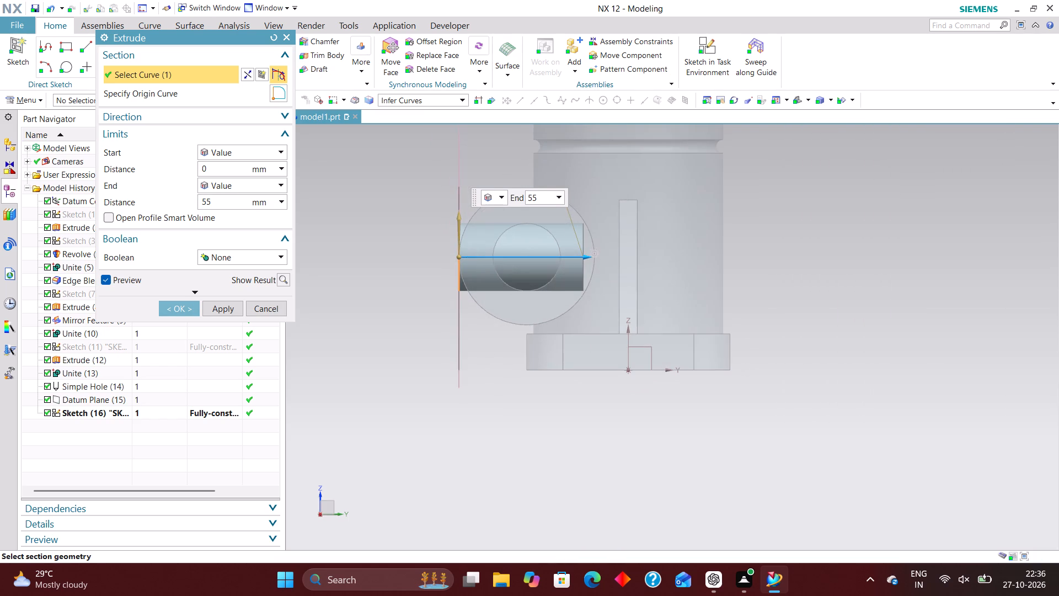
scroll(578, 264, up, 4)
drag(591, 247, 609, 247)
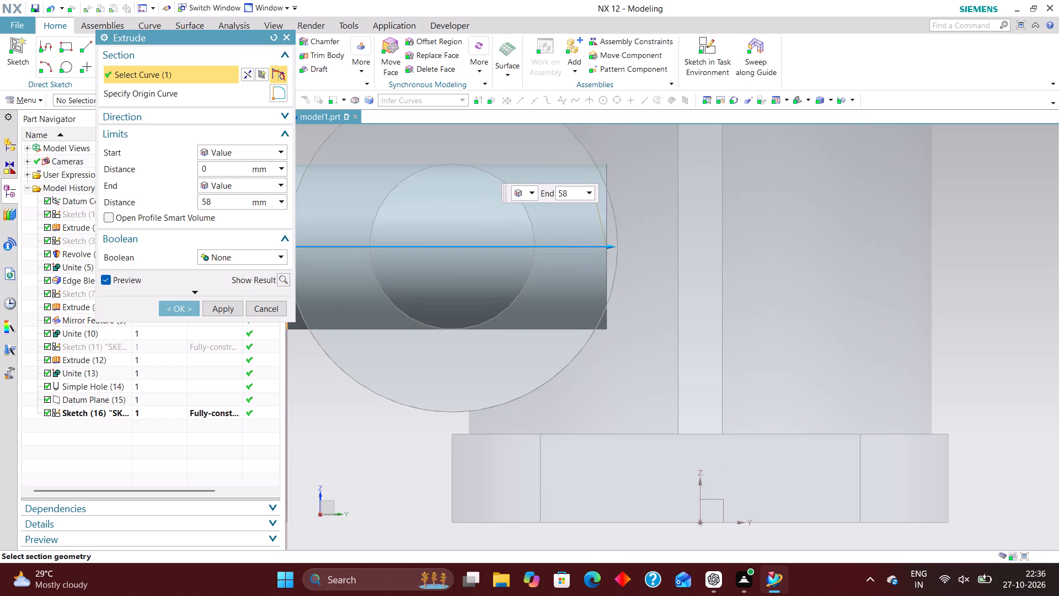
drag(609, 247, 568, 242)
scroll(633, 269, down, 4)
scroll(533, 285, up, 3)
click(177, 314)
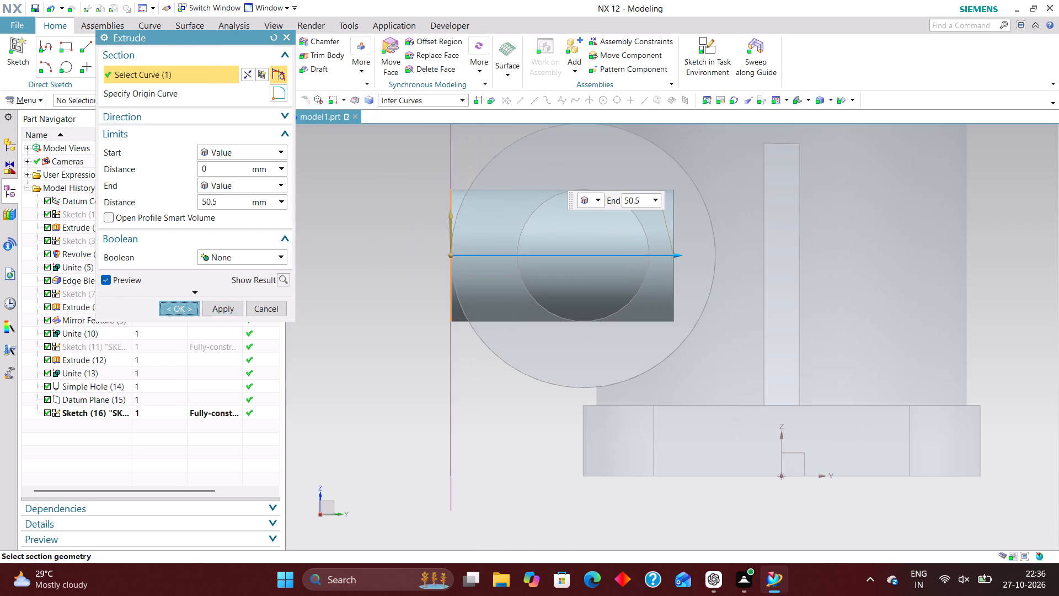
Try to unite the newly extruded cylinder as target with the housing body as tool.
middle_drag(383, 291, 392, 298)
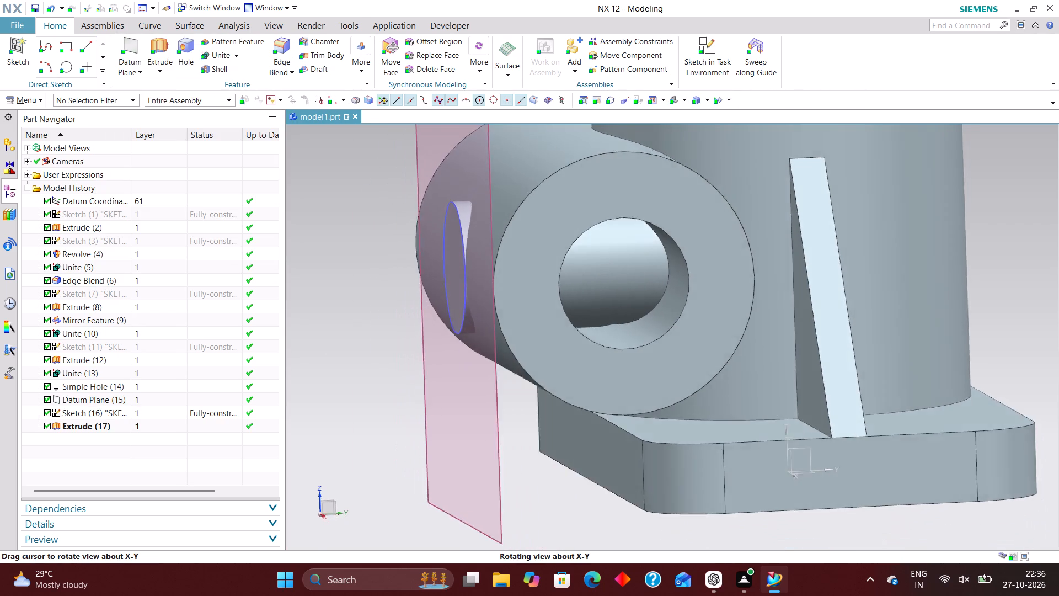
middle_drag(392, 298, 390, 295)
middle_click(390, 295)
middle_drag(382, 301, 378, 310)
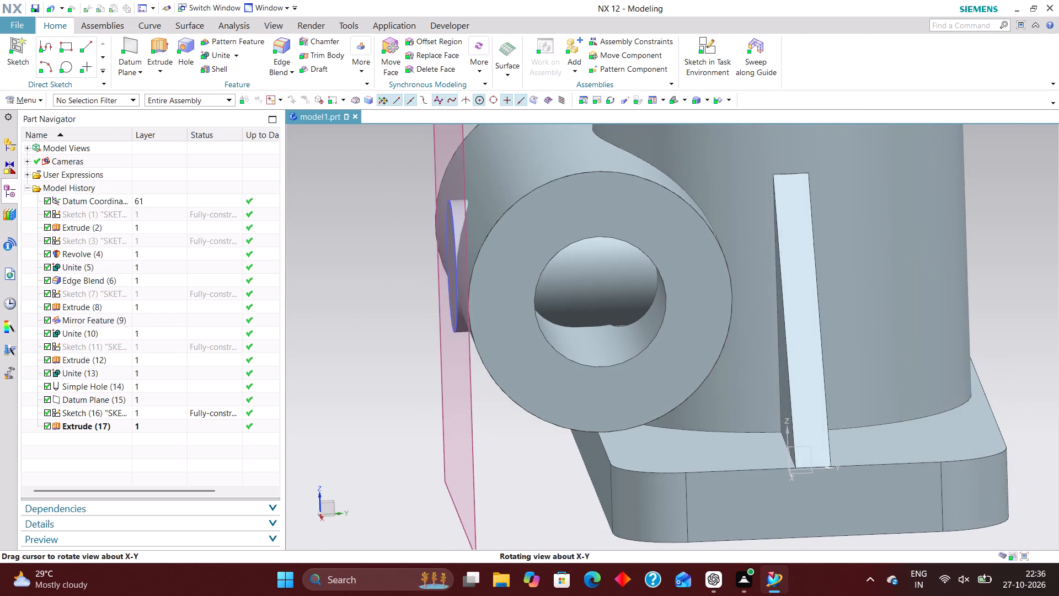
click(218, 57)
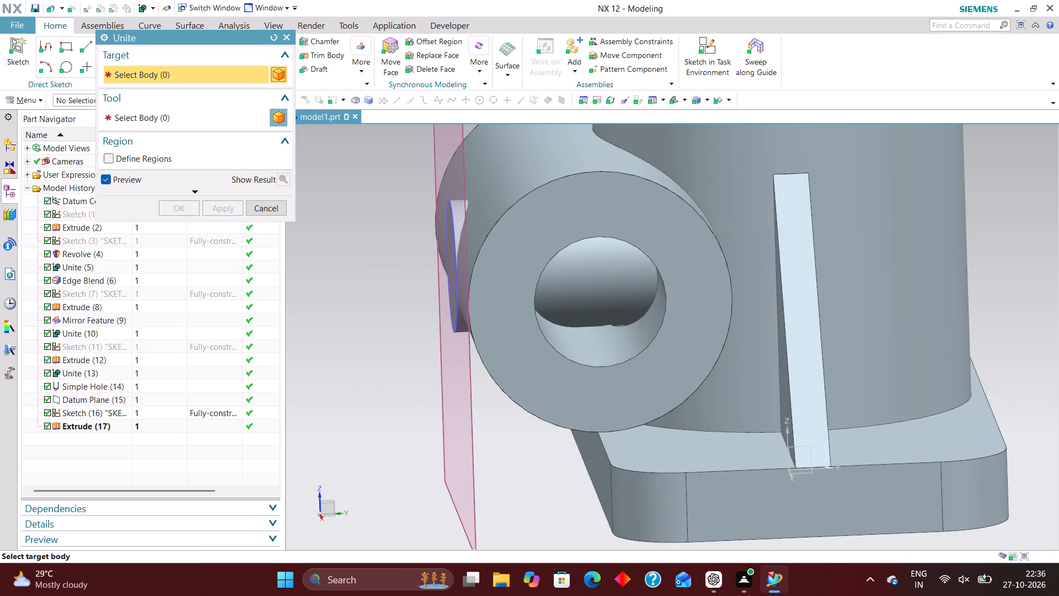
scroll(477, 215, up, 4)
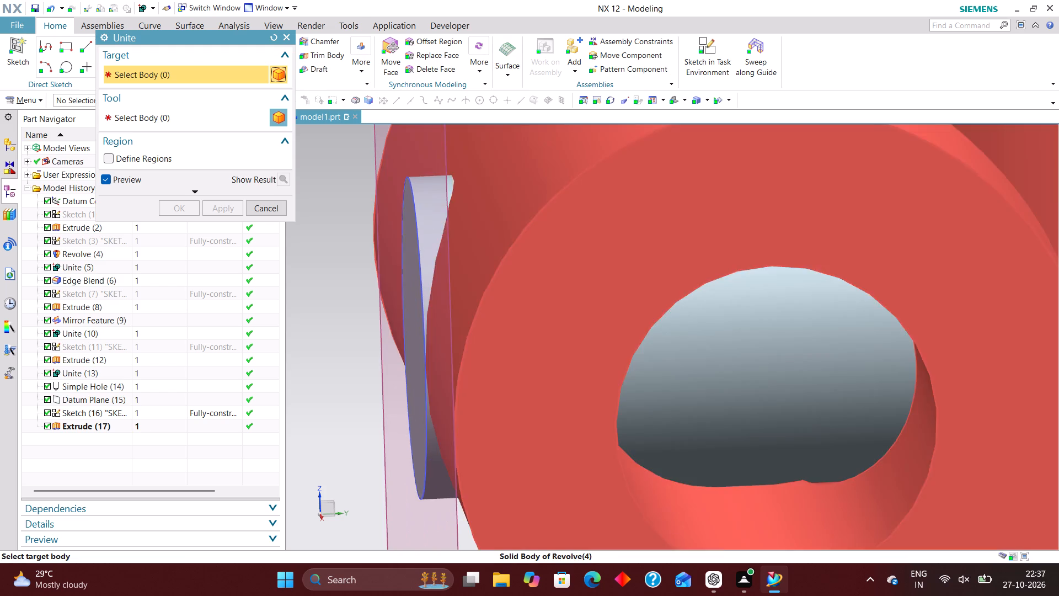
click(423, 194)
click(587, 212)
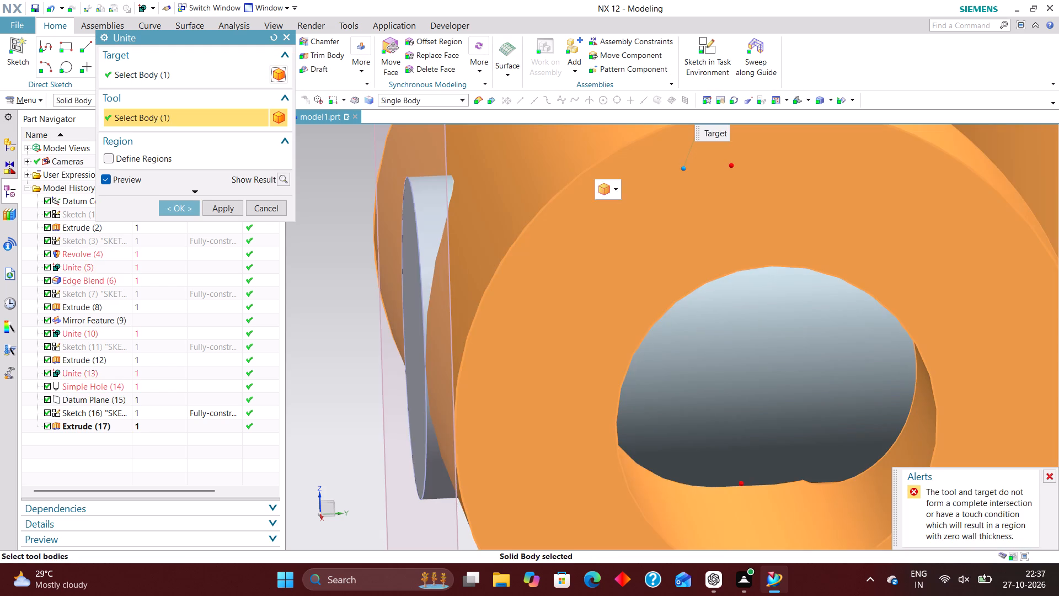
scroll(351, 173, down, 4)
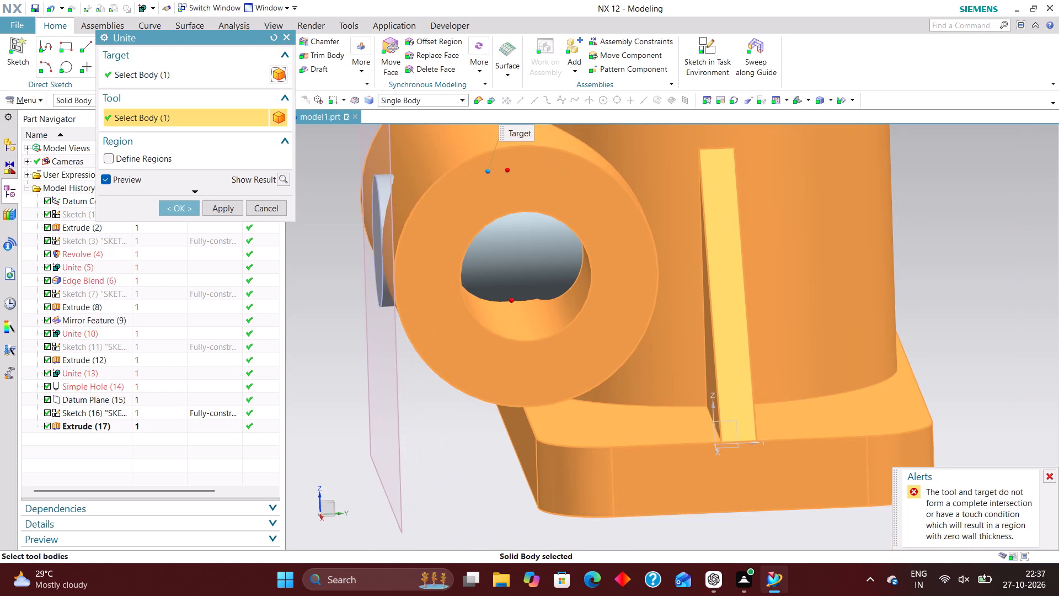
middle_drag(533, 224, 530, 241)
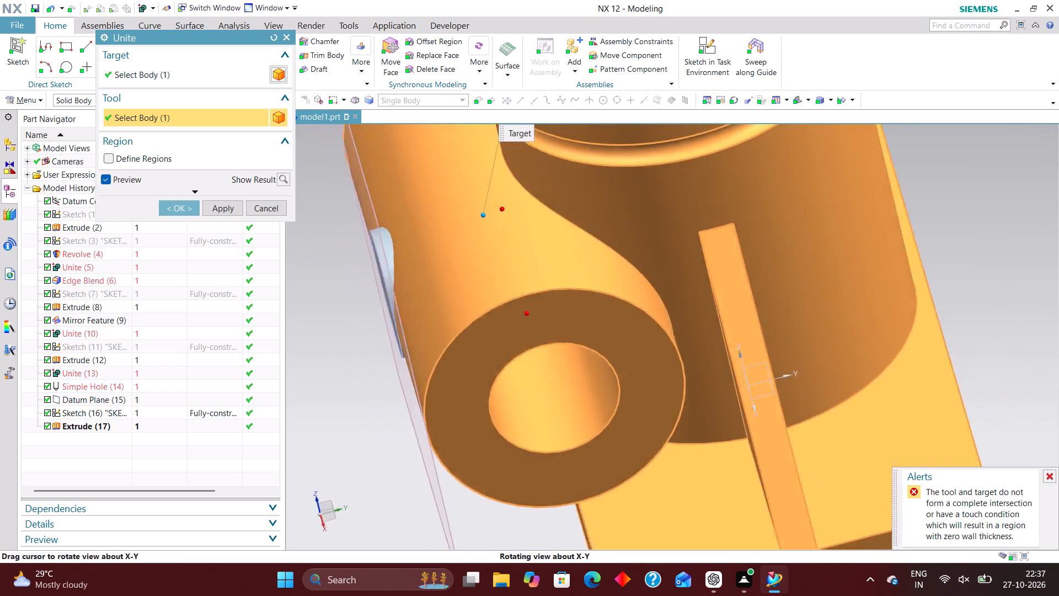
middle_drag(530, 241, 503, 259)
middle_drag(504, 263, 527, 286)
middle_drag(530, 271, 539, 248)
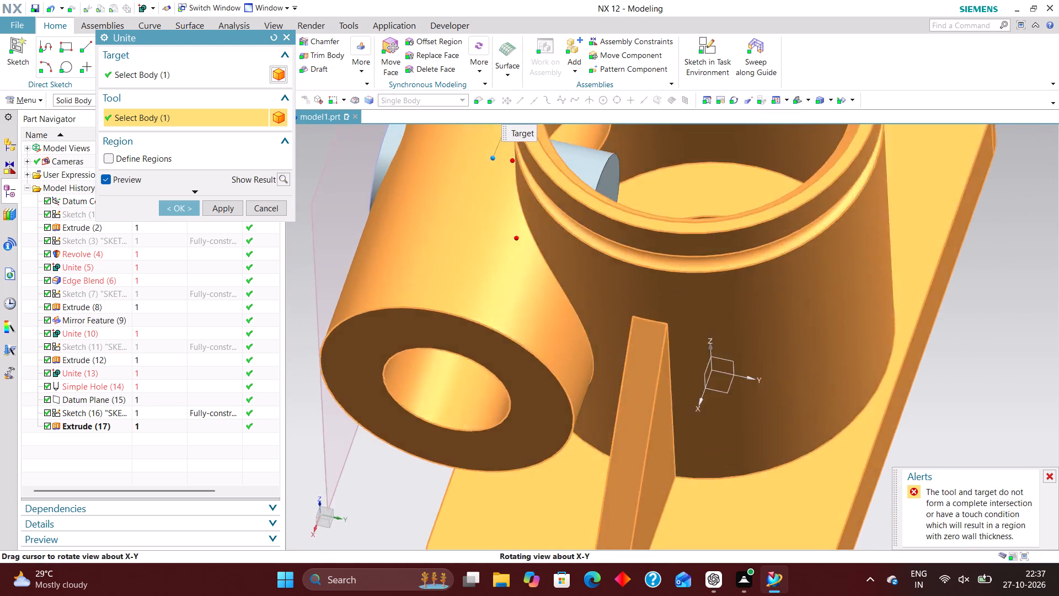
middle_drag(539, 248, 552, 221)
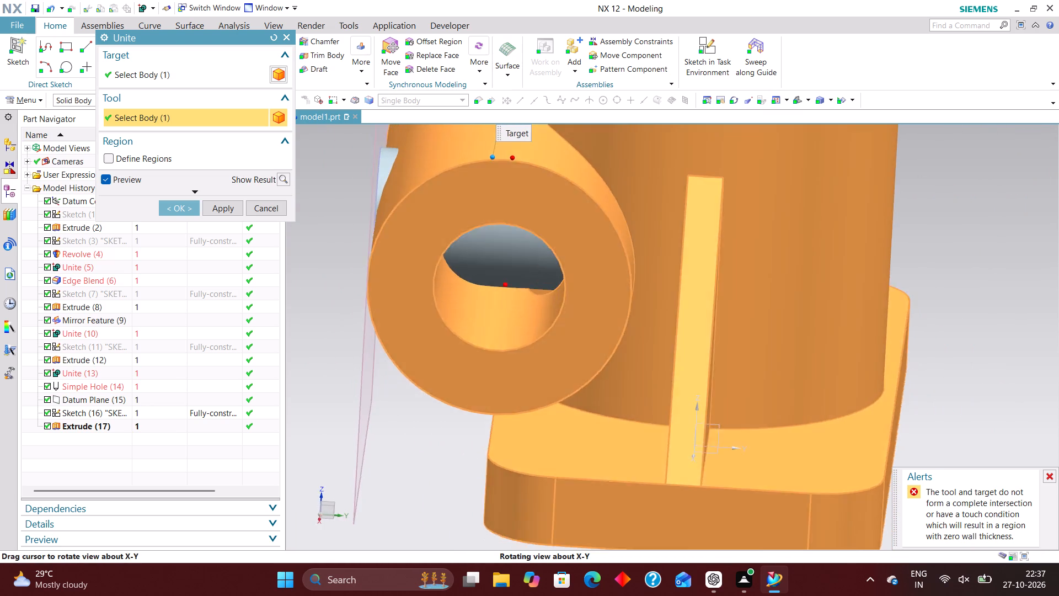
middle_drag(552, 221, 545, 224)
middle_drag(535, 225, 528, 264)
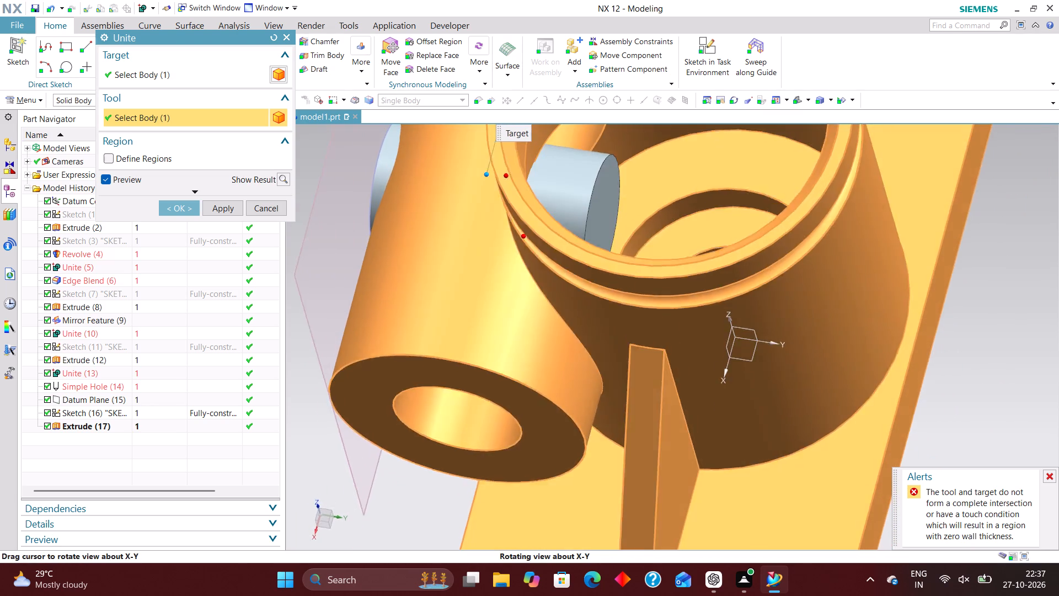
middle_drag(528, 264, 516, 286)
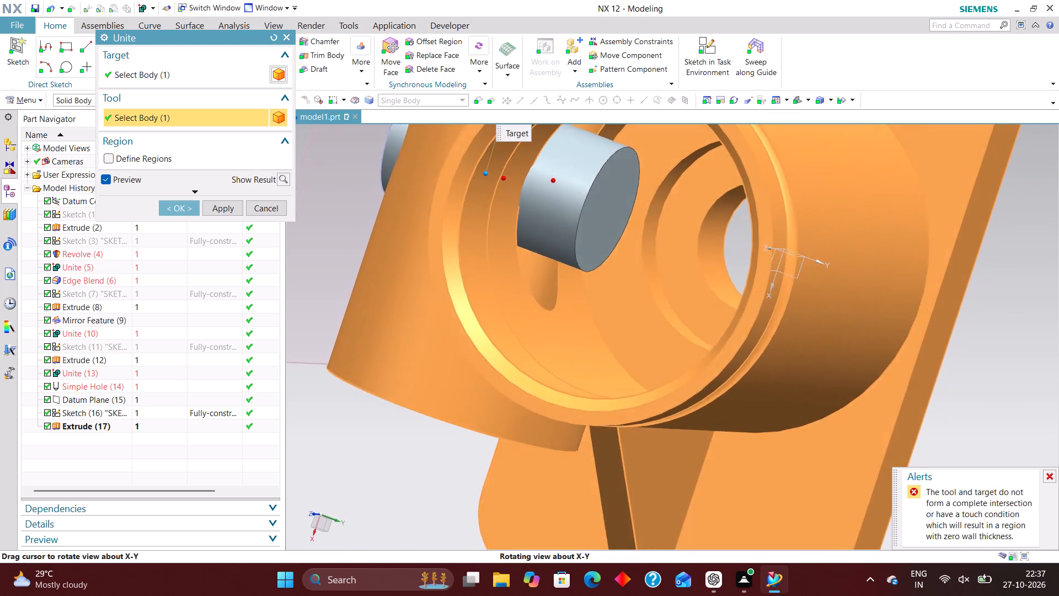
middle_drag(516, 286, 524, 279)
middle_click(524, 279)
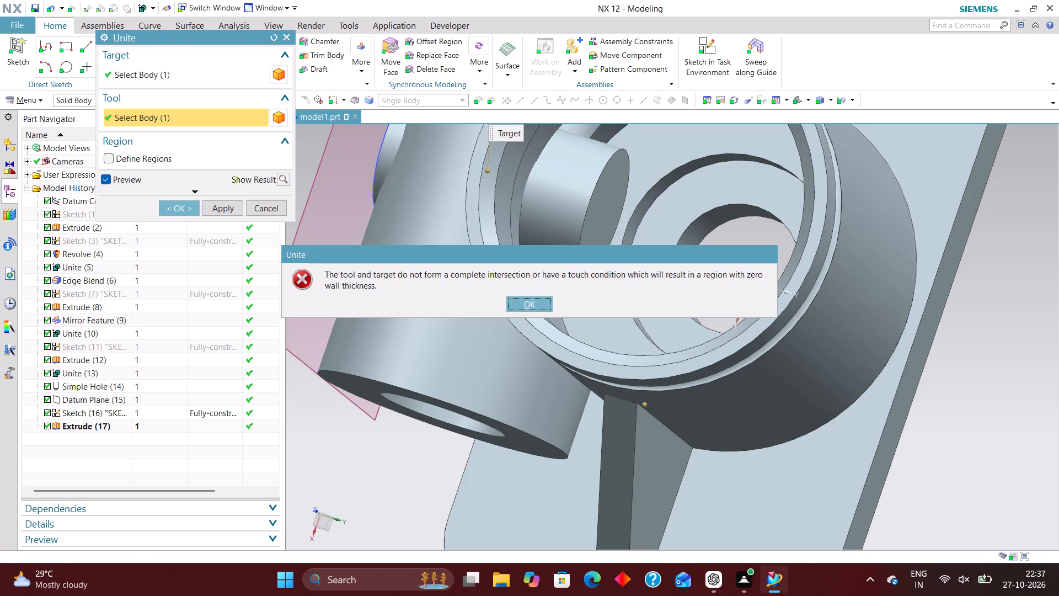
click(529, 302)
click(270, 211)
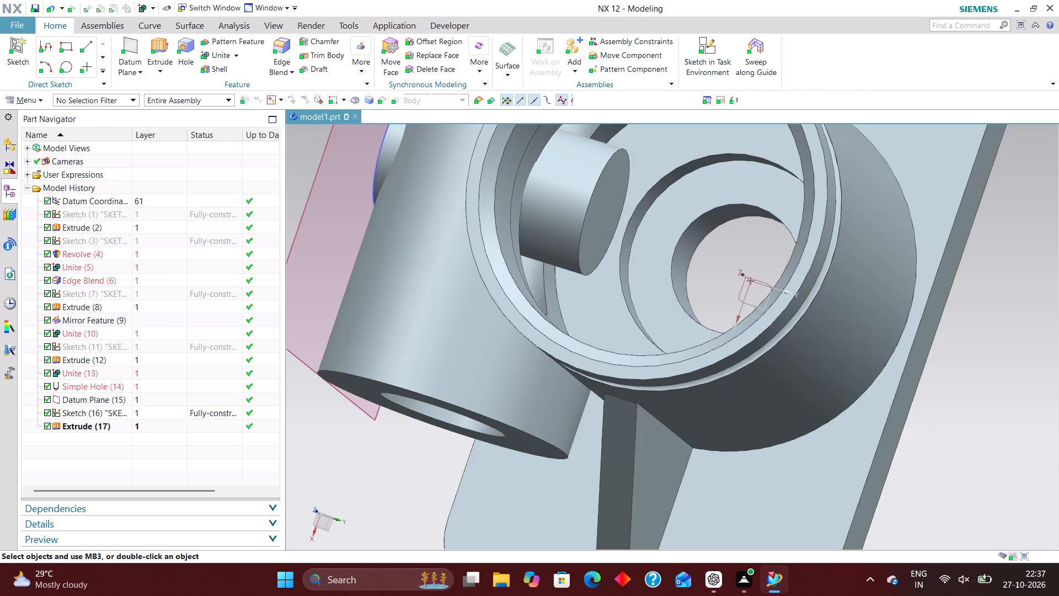
Examine where the extruded cylinder crosses the side cylinder's bore and enters the main cylinder.
middle_drag(692, 309, 733, 255)
scroll(725, 257, up, 1)
middle_click(707, 248)
middle_drag(693, 241, 681, 241)
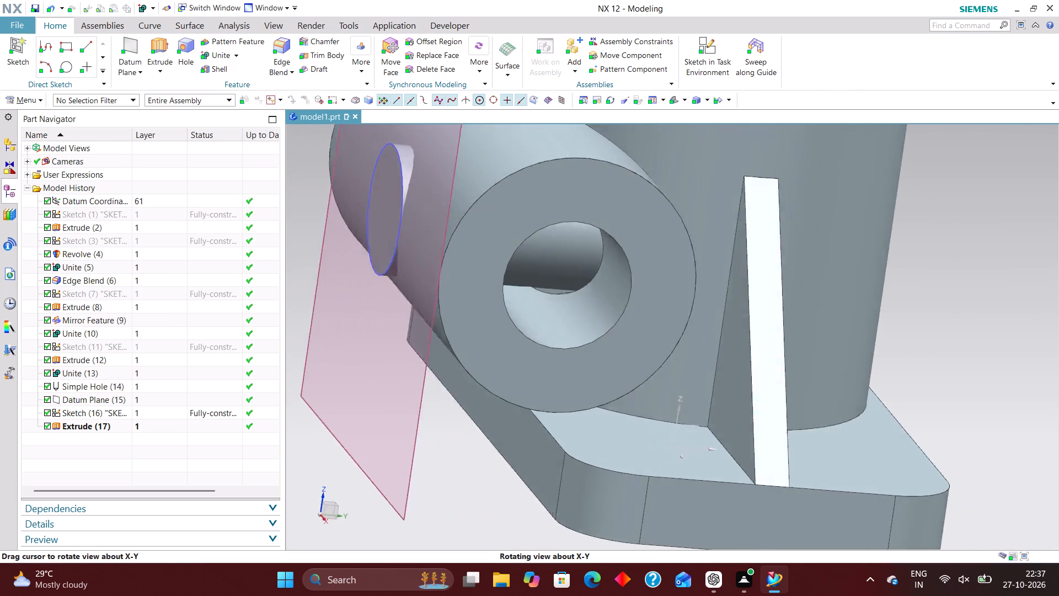
middle_drag(681, 241, 668, 243)
scroll(537, 264, up, 4)
scroll(529, 265, down, 6)
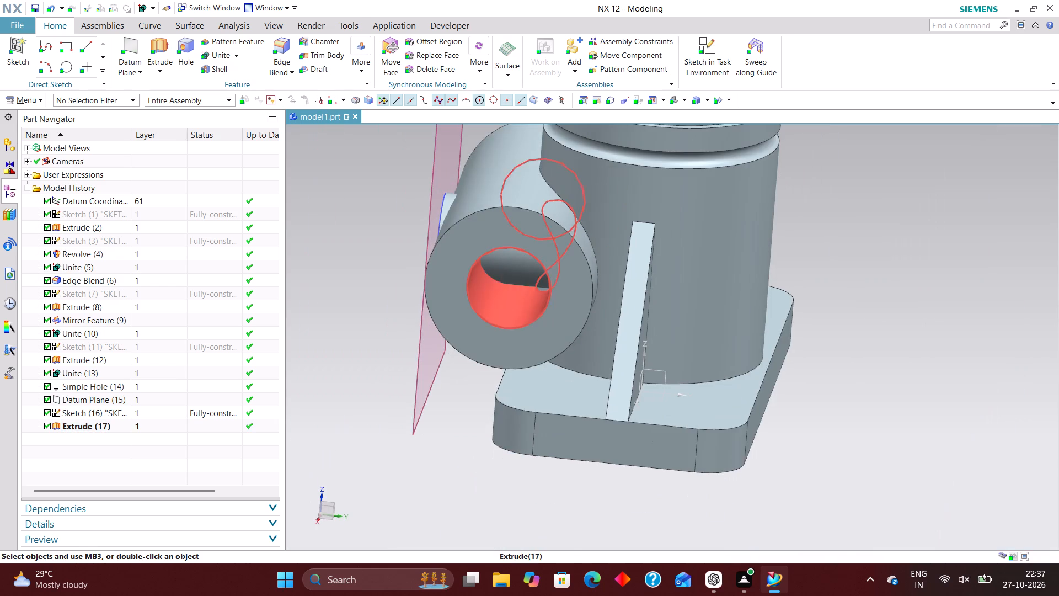
middle_drag(530, 288, 507, 334)
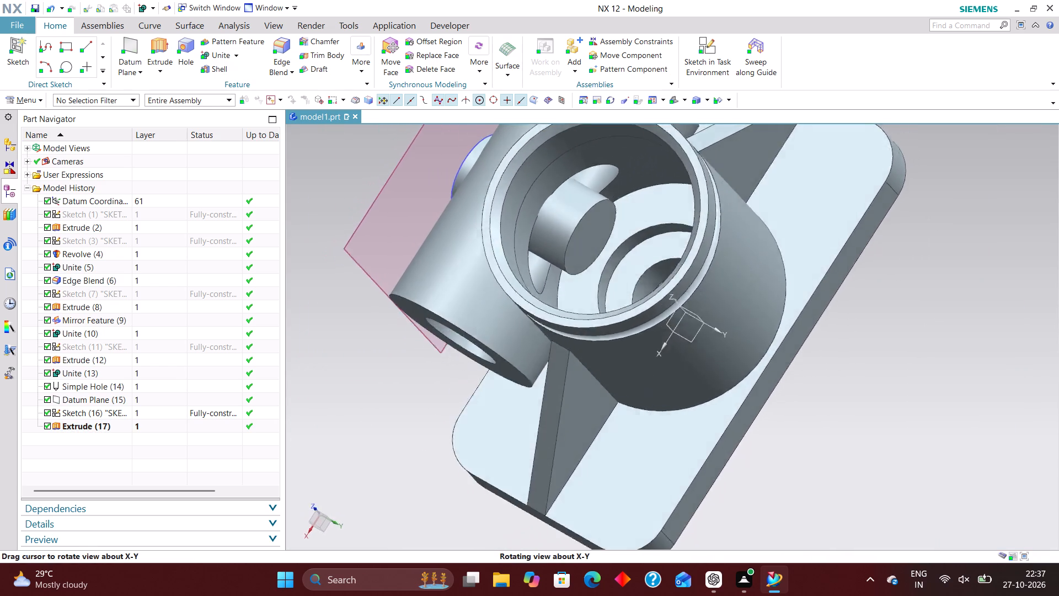
middle_drag(507, 334, 548, 283)
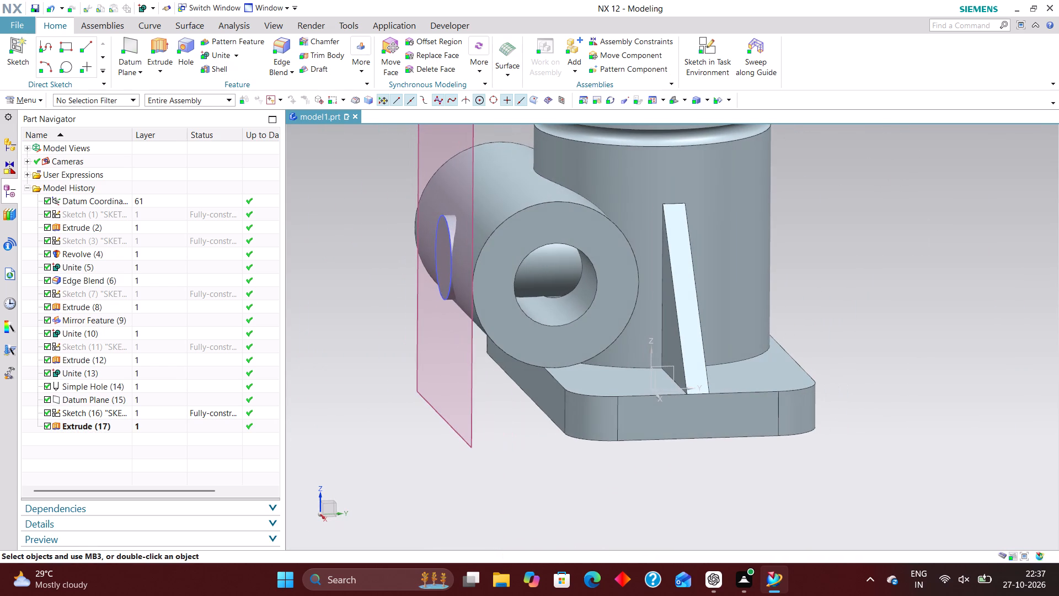
Hide the offset datum plane beside the side cylinder.
right_drag(472, 331, 478, 425)
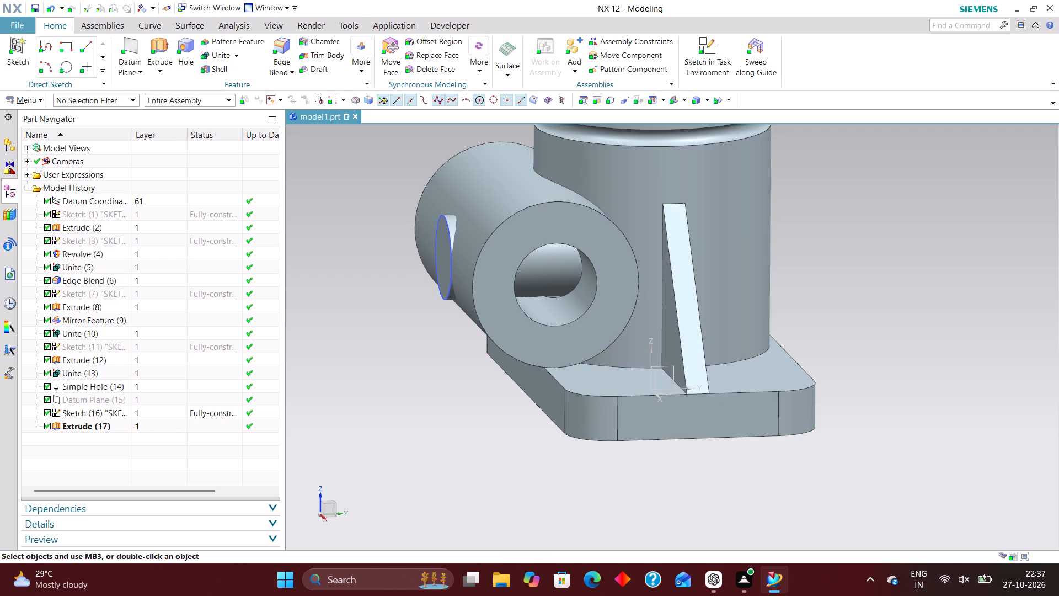
Delete the simple hole feature that bores the side cylinder.
click(99, 386)
right_click(99, 384)
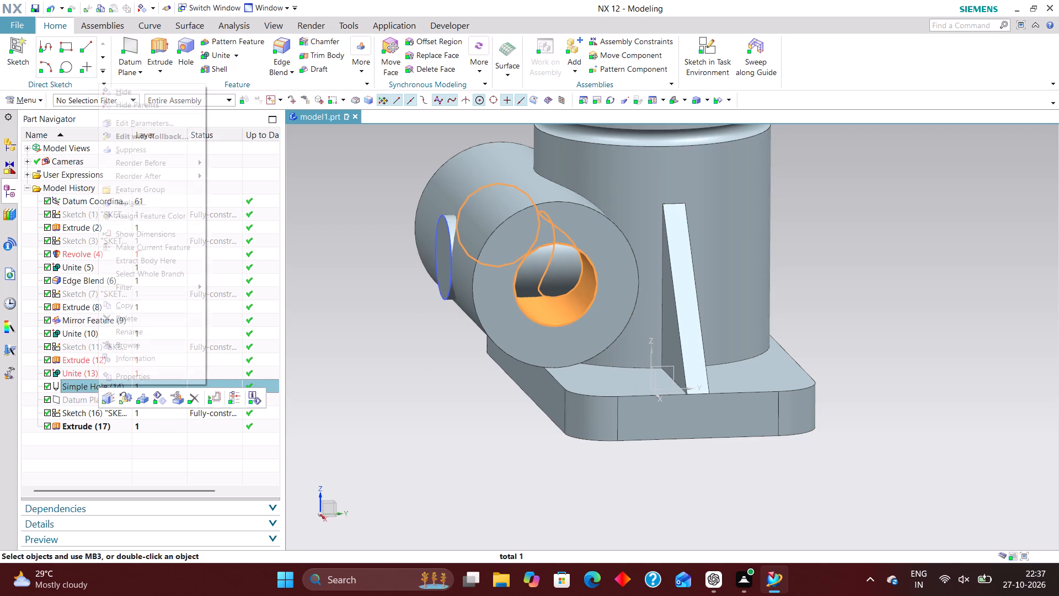
click(193, 399)
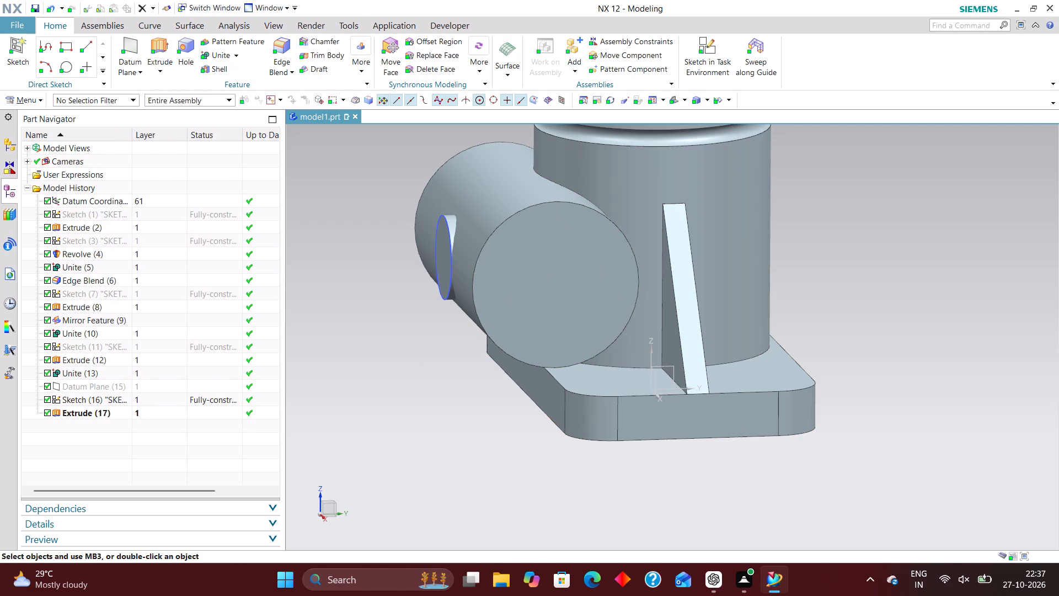
Unite the housing as the target body with the 30 mm circular extrusion as the tool body.
click(221, 56)
click(490, 222)
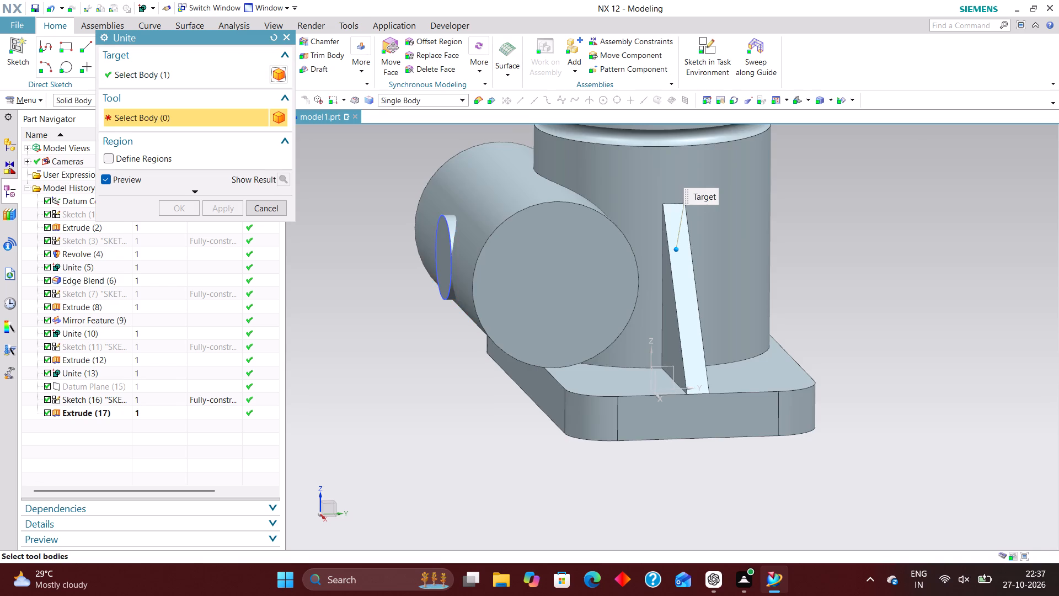
click(446, 227)
click(186, 211)
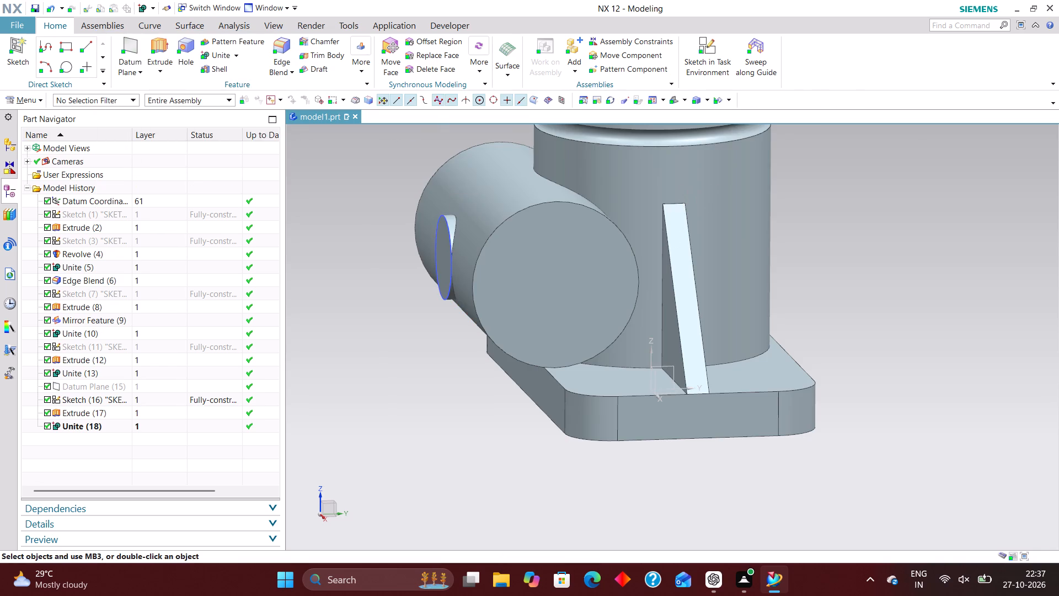
Add a simple 30 mm general hole through the body, centred on the side cylinder's end face, with Boolean set to Subtract.
middle_drag(731, 251, 705, 296)
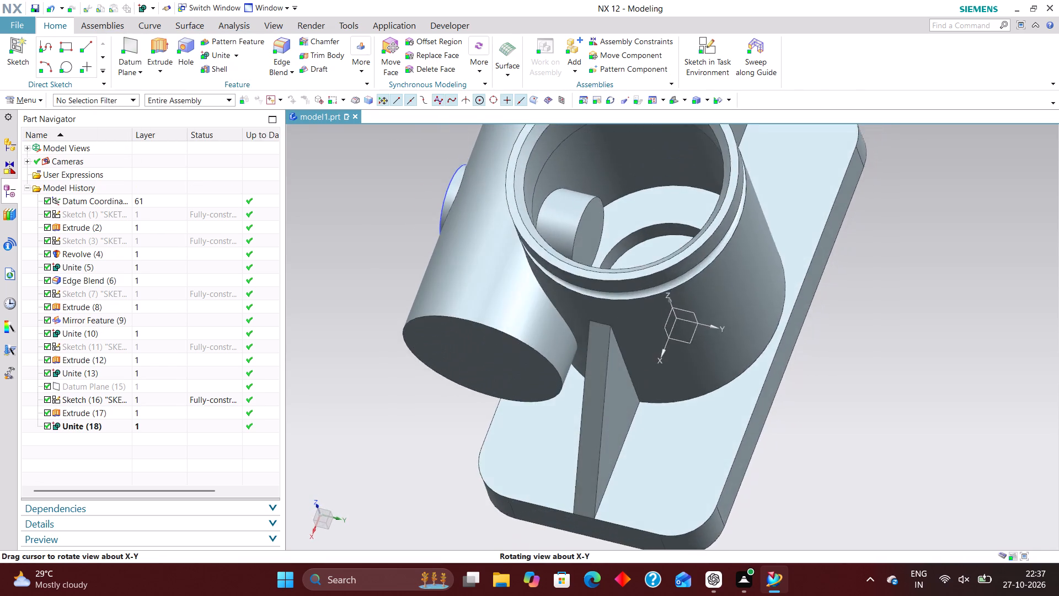
middle_drag(705, 296, 724, 265)
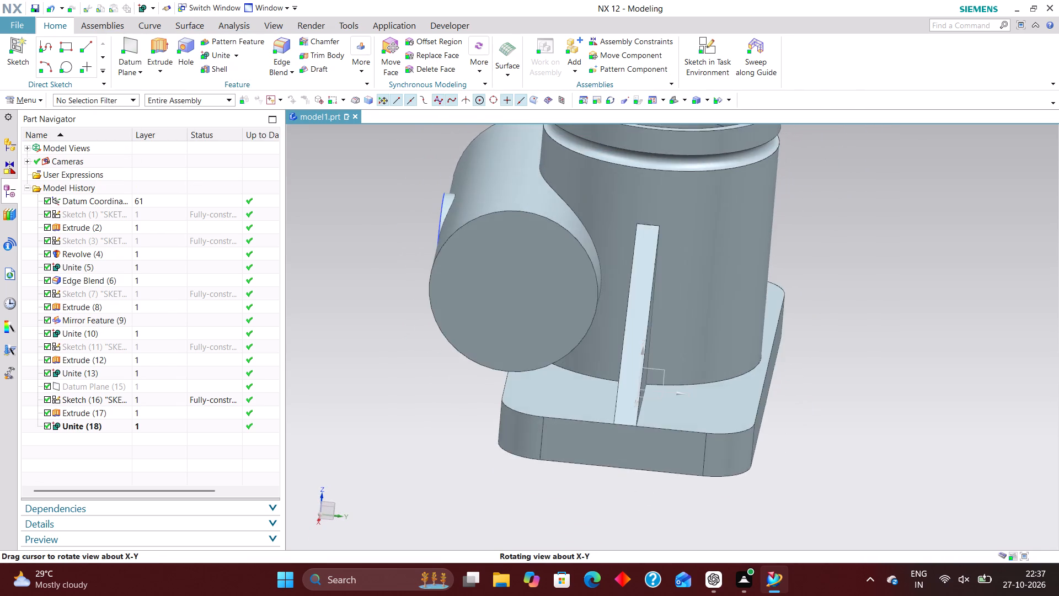
middle_drag(724, 265, 723, 270)
click(189, 50)
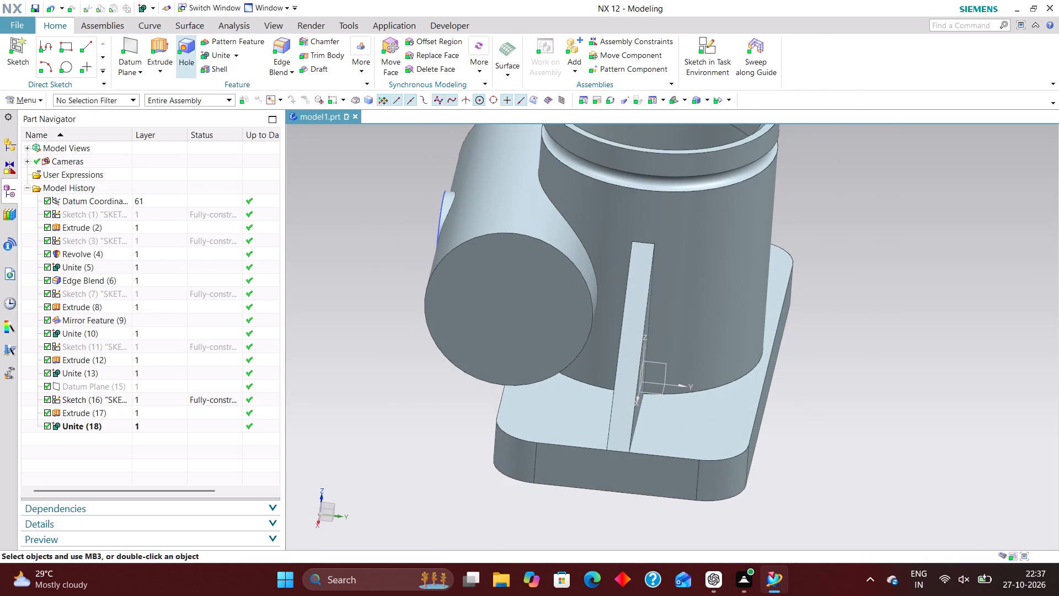
click(550, 245)
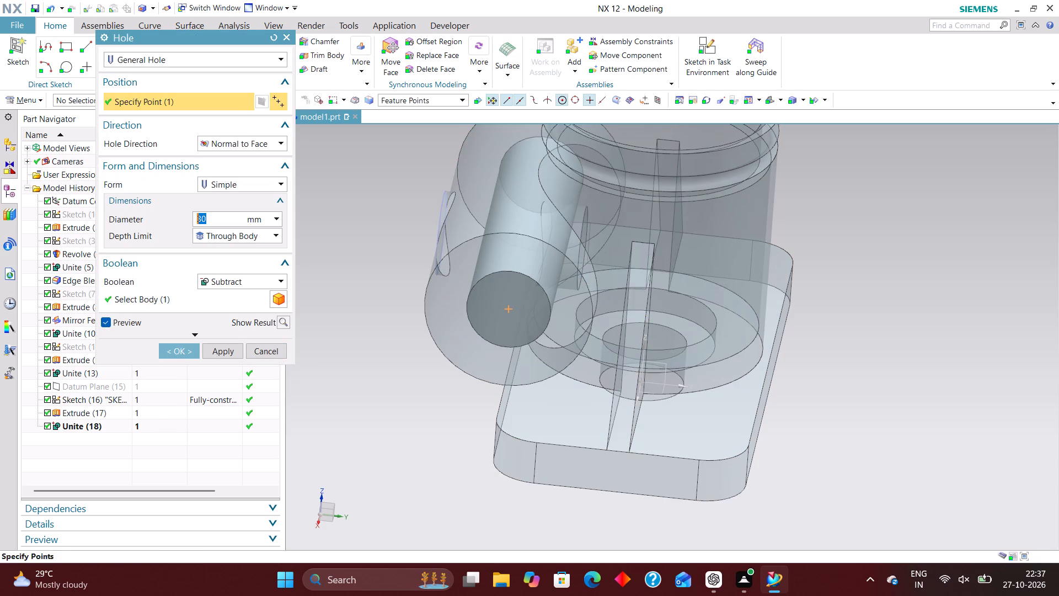
click(177, 350)
Edit the latest Unite with rollback, defining regions and removing the circular extrusion's region that protrudes inside the main cylinder.
middle_drag(869, 276, 851, 327)
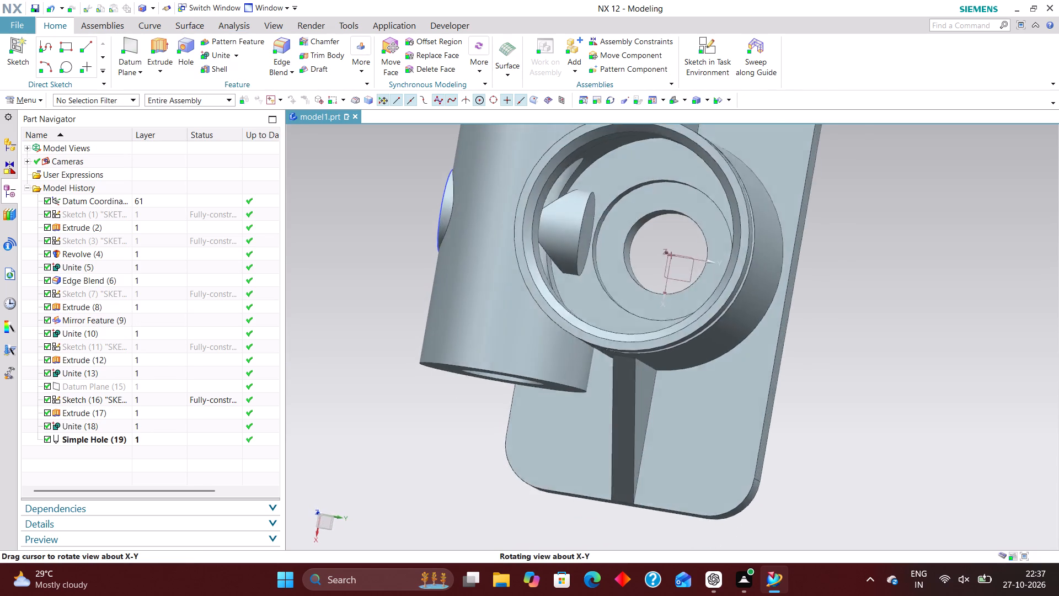
middle_drag(851, 327, 849, 321)
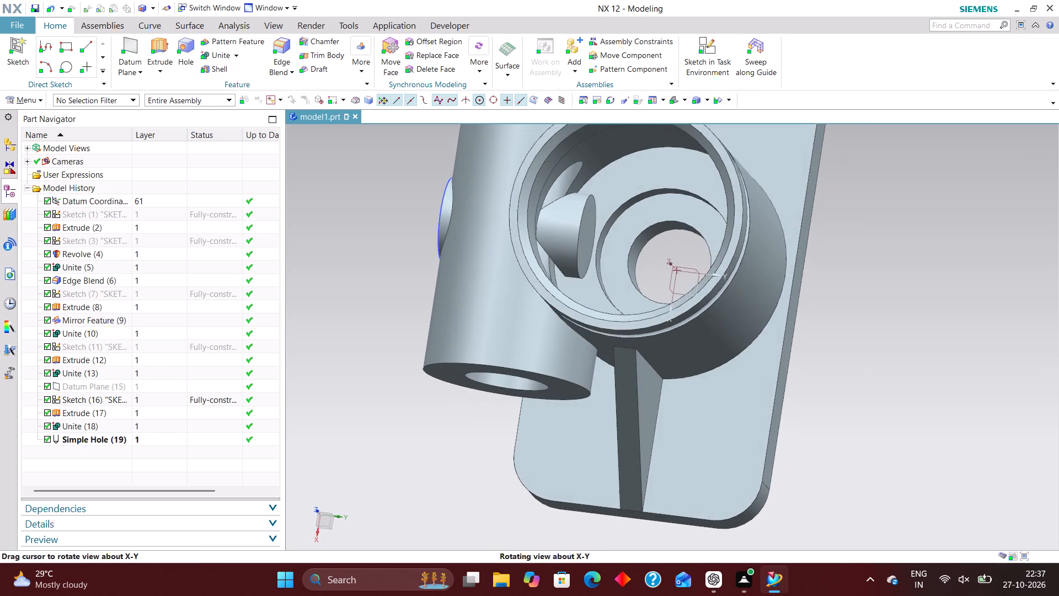
middle_drag(849, 321, 849, 324)
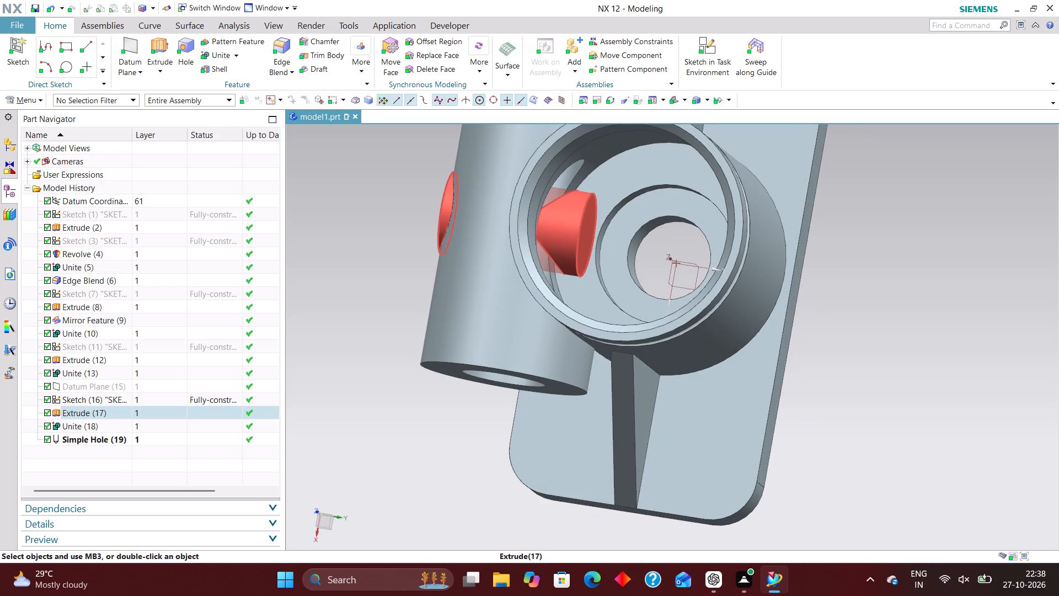
click(120, 425)
right_click(117, 422)
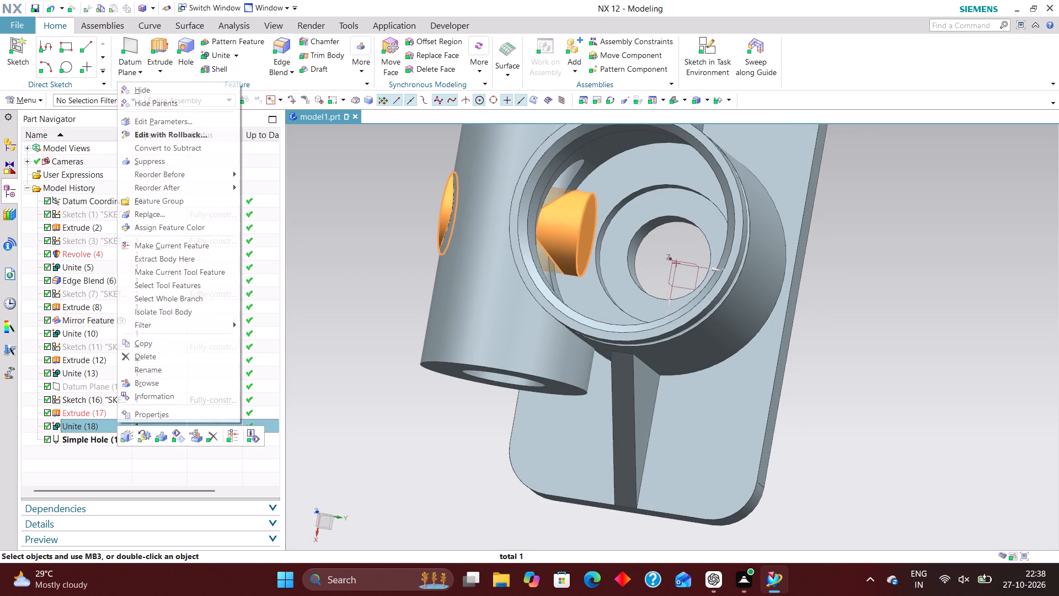
click(200, 133)
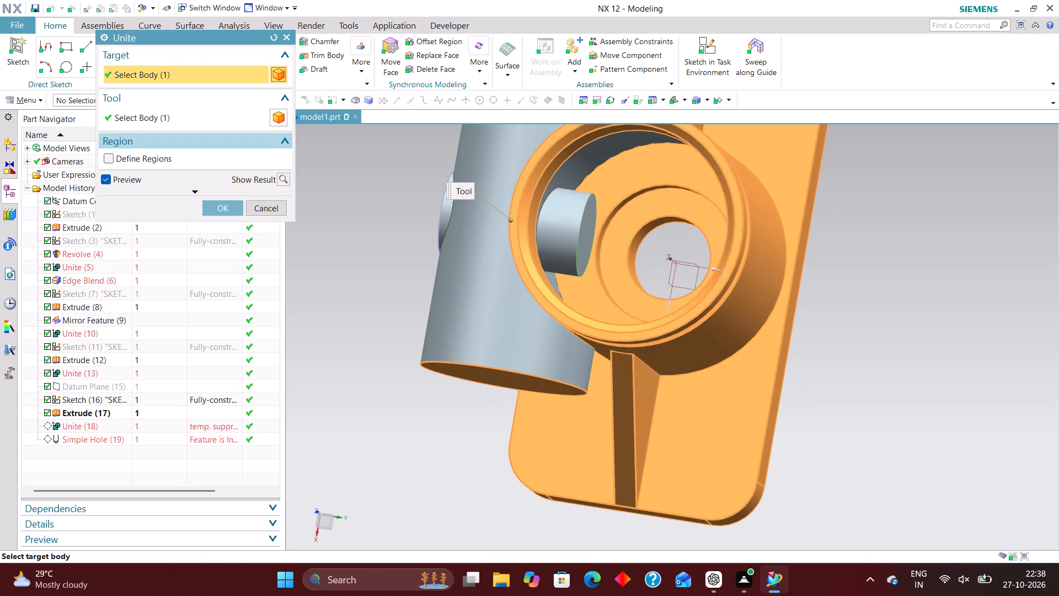
click(109, 157)
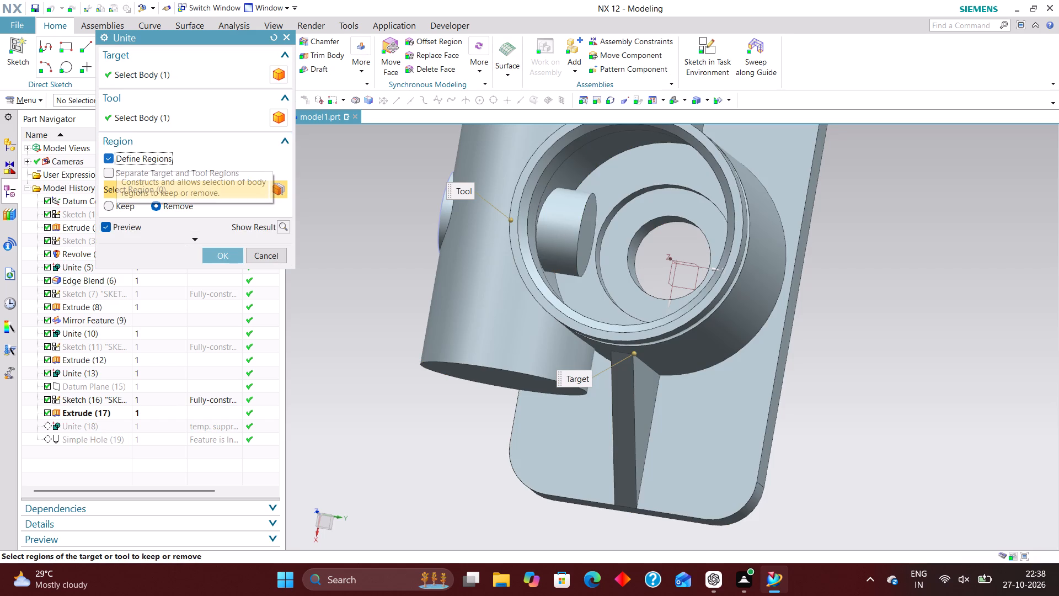
click(582, 223)
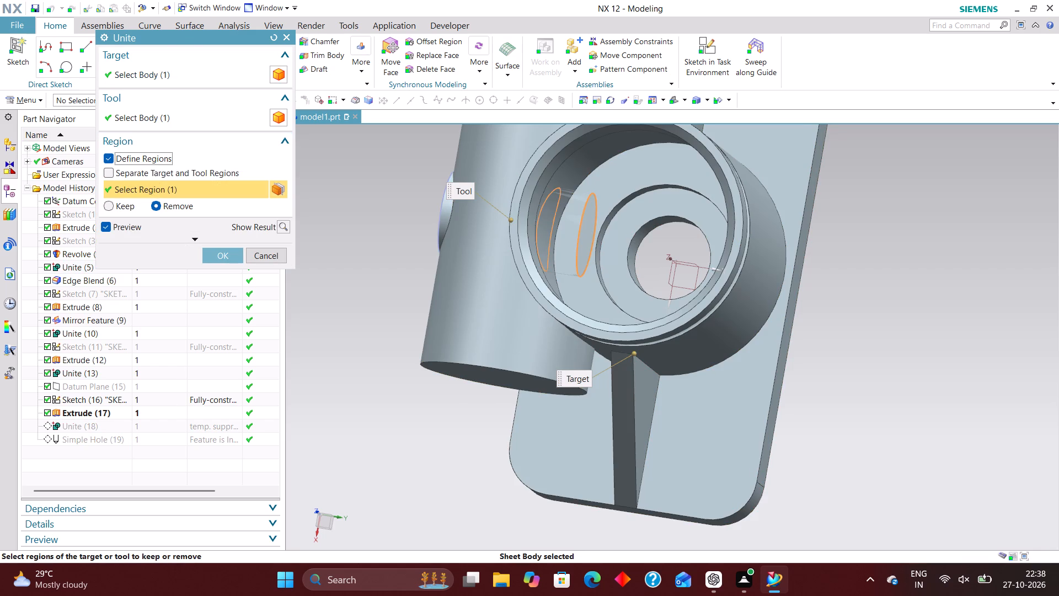
click(228, 252)
Examine the side cylinder's bore and the circular extrusion on its outer wall from several angles.
scroll(853, 302, up, 1)
middle_drag(854, 302, 885, 232)
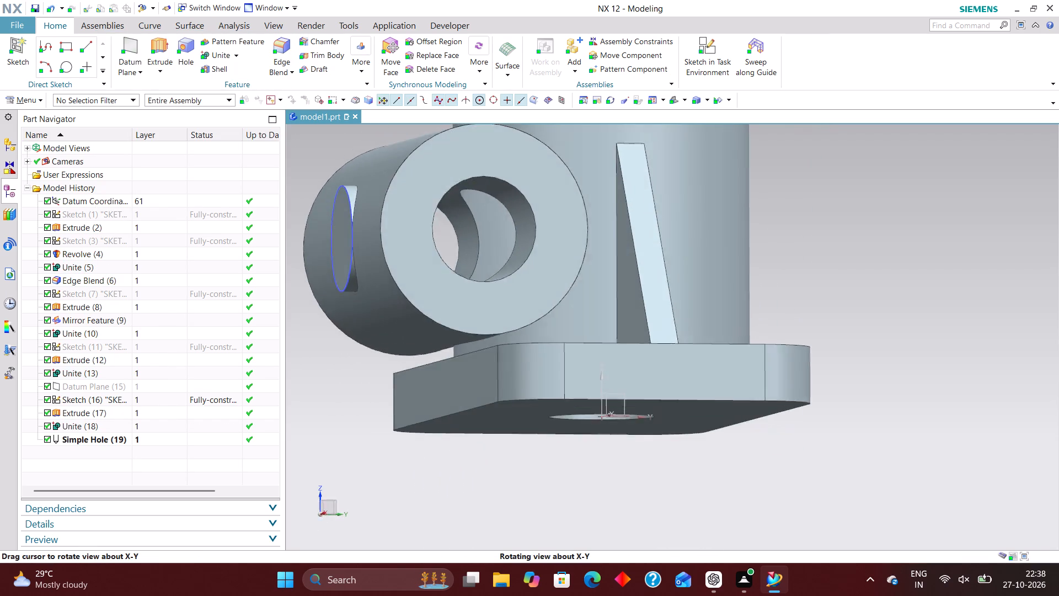
middle_drag(885, 232, 903, 245)
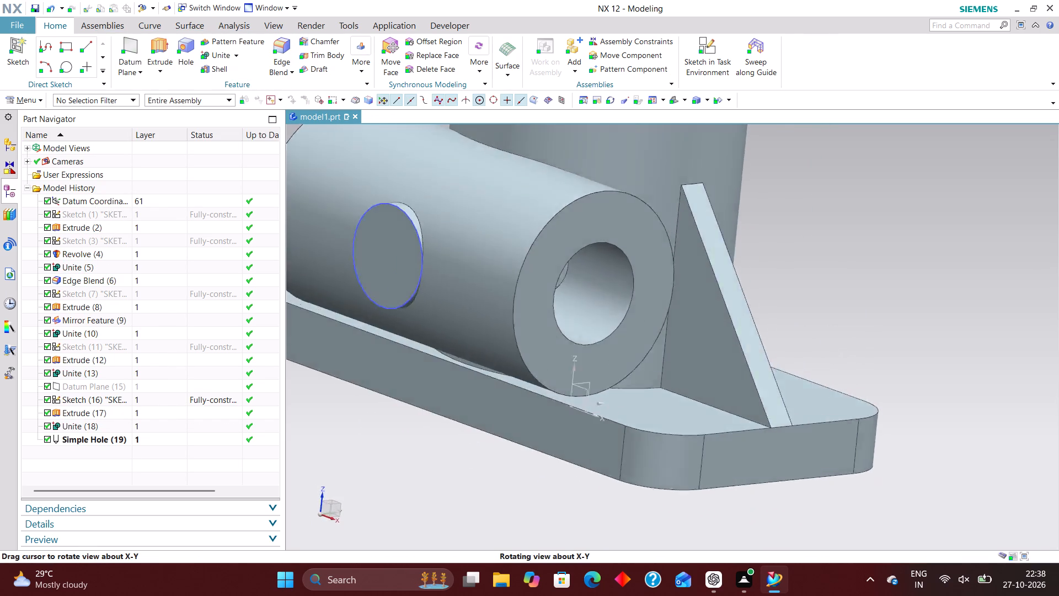
middle_drag(903, 245, 879, 256)
scroll(916, 282, down, 1)
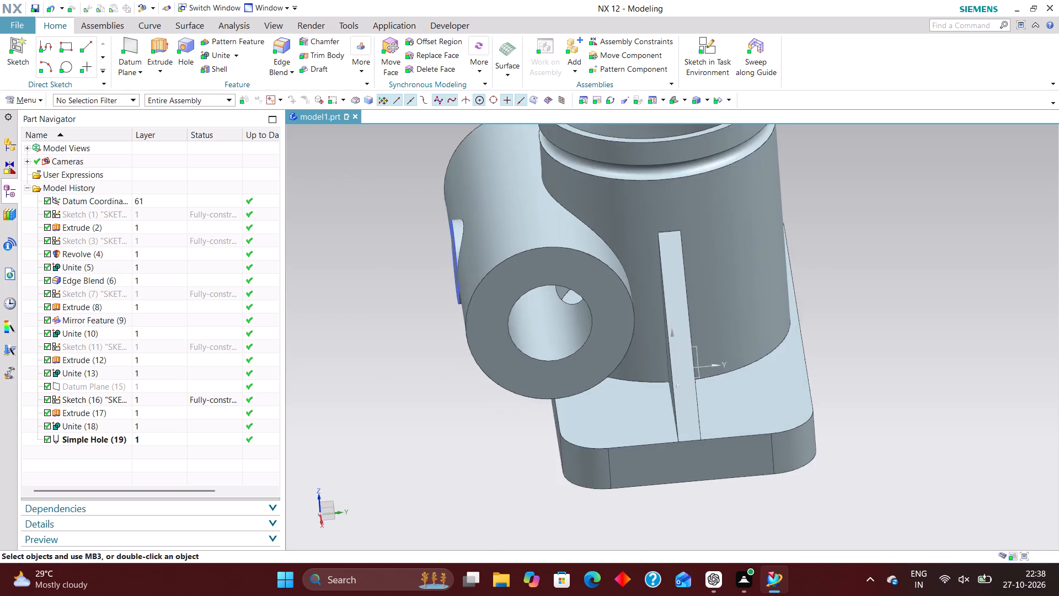
scroll(916, 284, down, 1)
scroll(916, 288, up, 2)
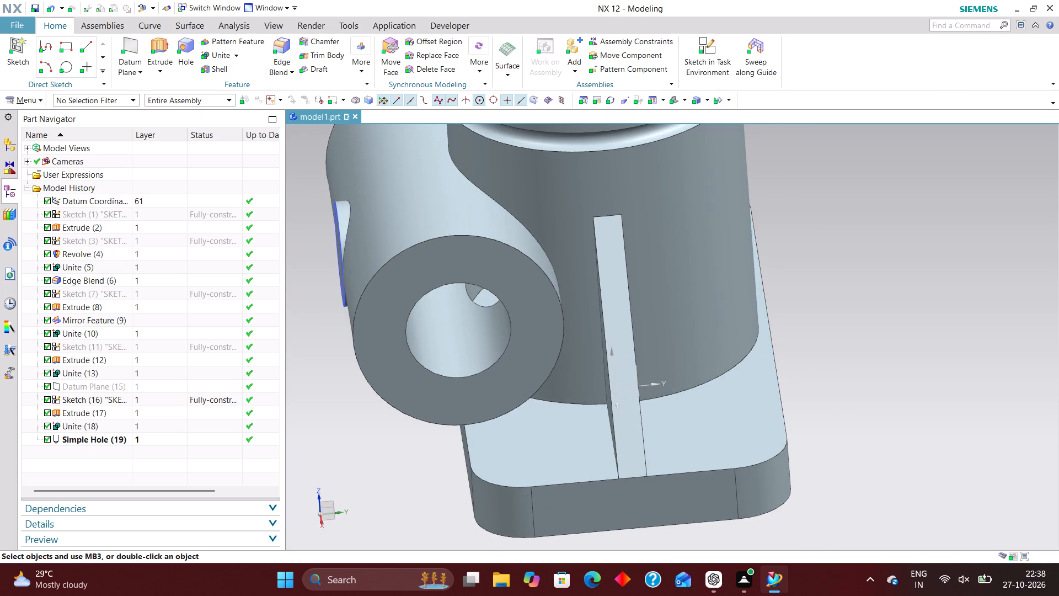
scroll(924, 272, down, 3)
middle_drag(919, 281, 925, 269)
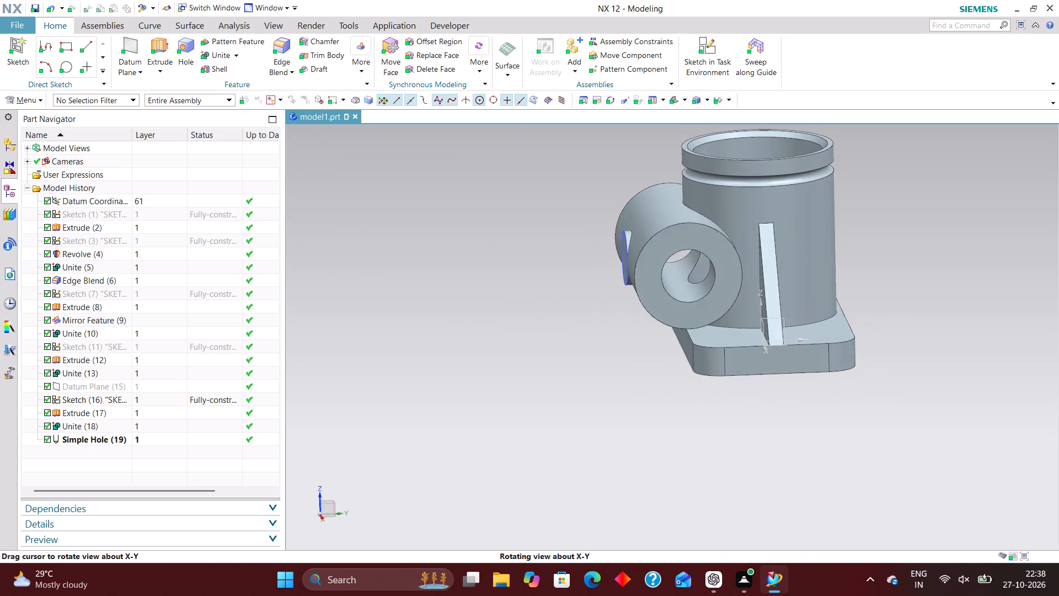
middle_drag(925, 269, 932, 274)
scroll(531, 273, down, 1)
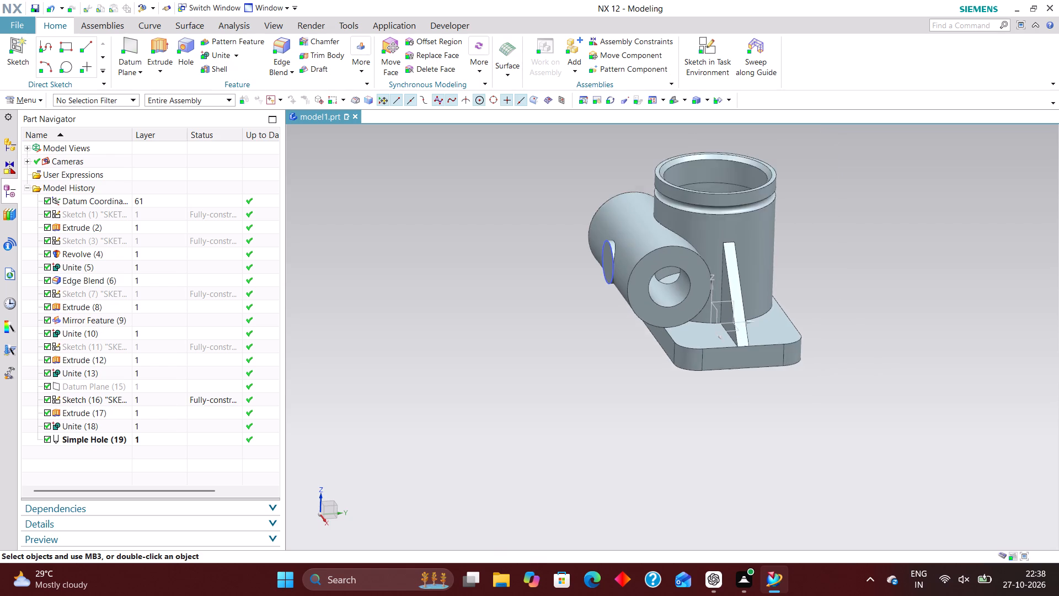
scroll(531, 273, down, 1)
scroll(607, 269, up, 3)
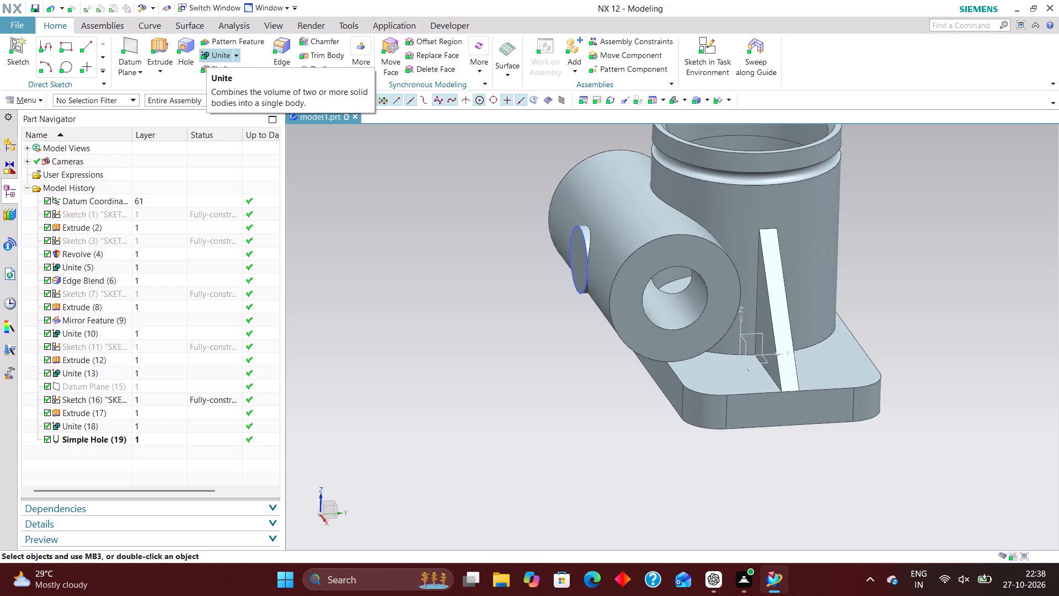
Examine the circular extrusion's projection beyond the side cylinder in an end-on view along the bore.
right_drag(927, 245, 787, 225)
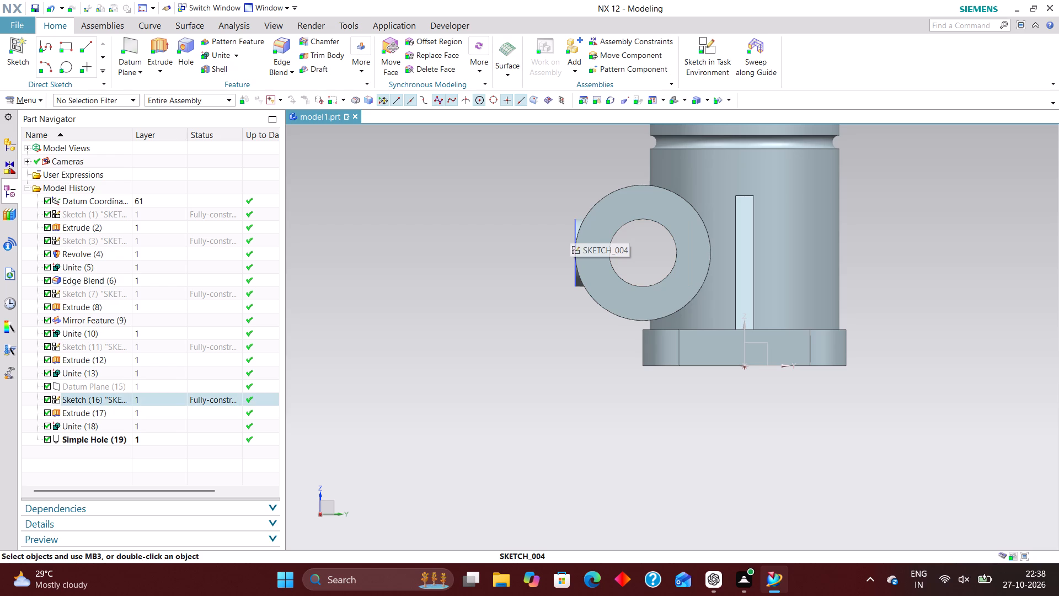
scroll(566, 247, down, 2)
scroll(591, 326, up, 2)
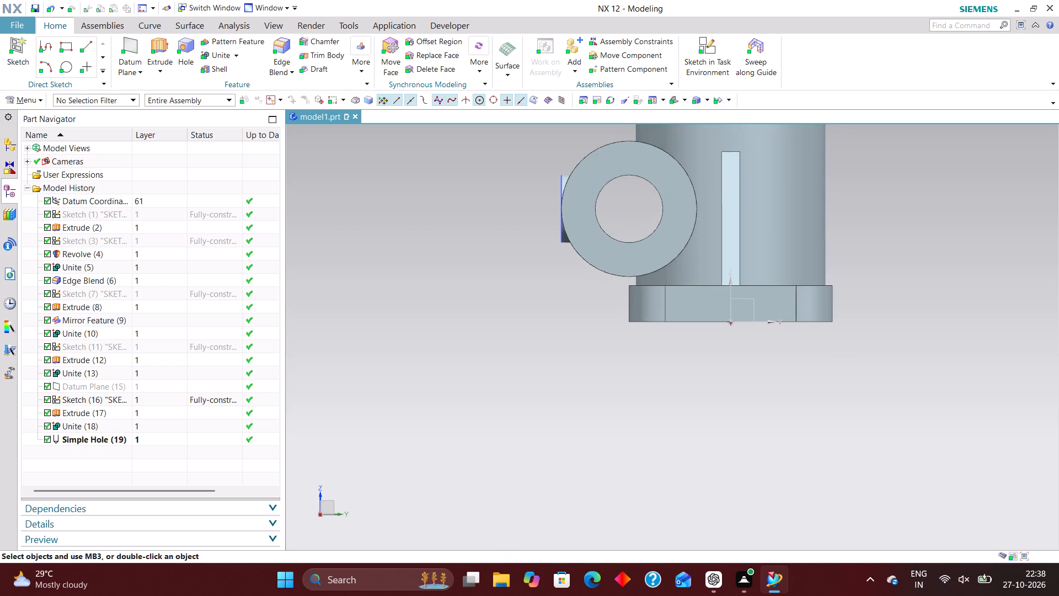
middle_click(565, 334)
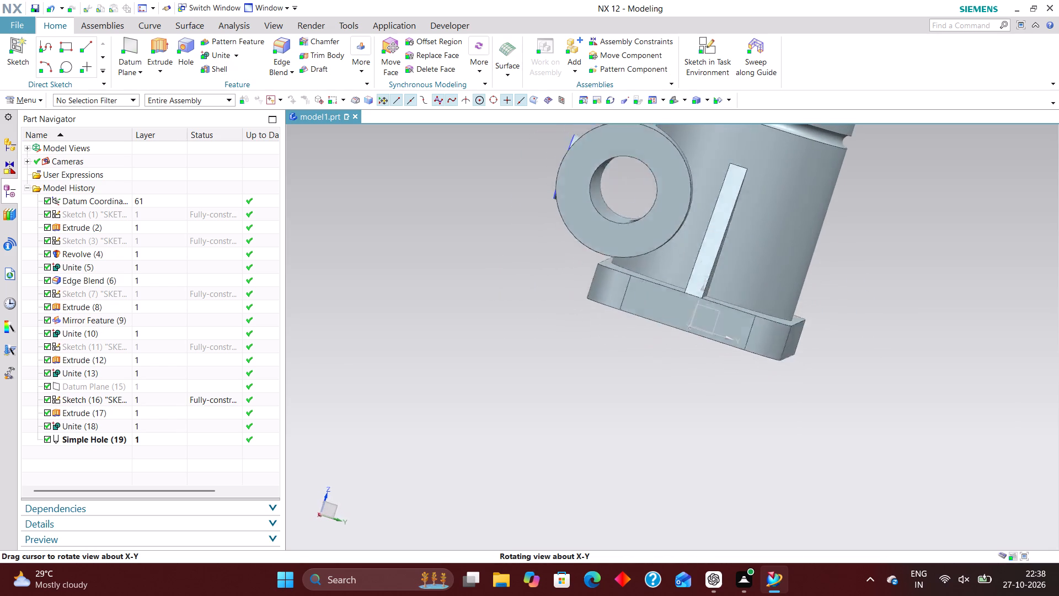
scroll(575, 337, up, 1)
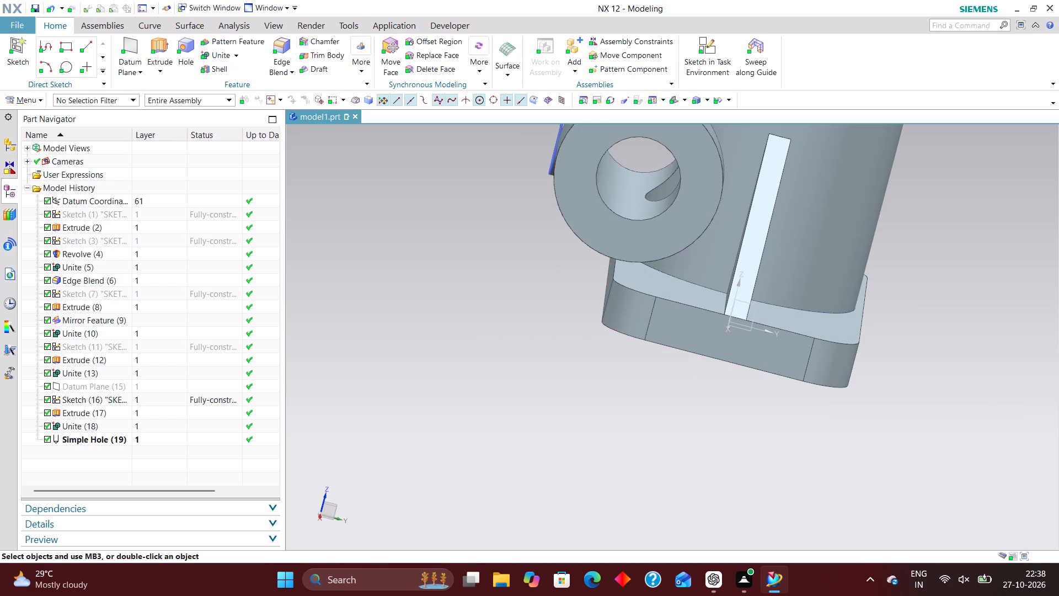
right_drag(925, 277, 885, 281)
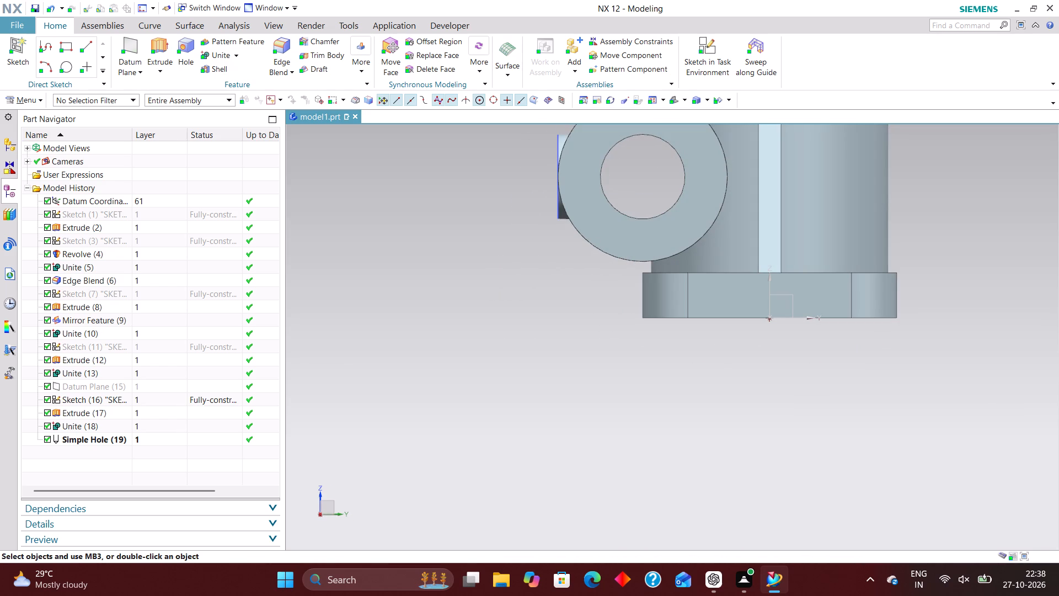
scroll(623, 419, down, 2)
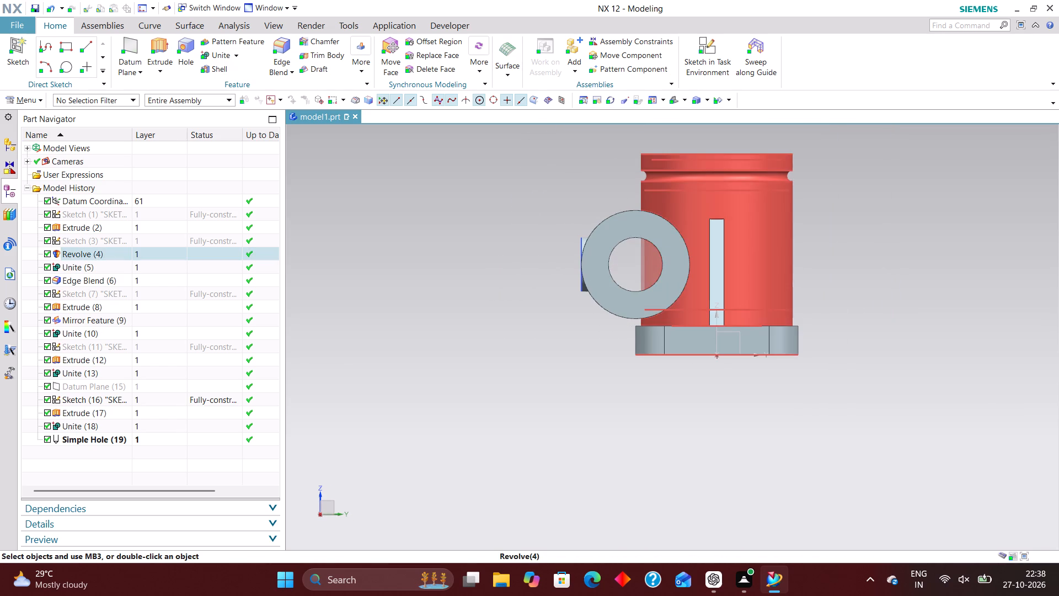
scroll(585, 340, down, 1)
scroll(597, 257, up, 3)
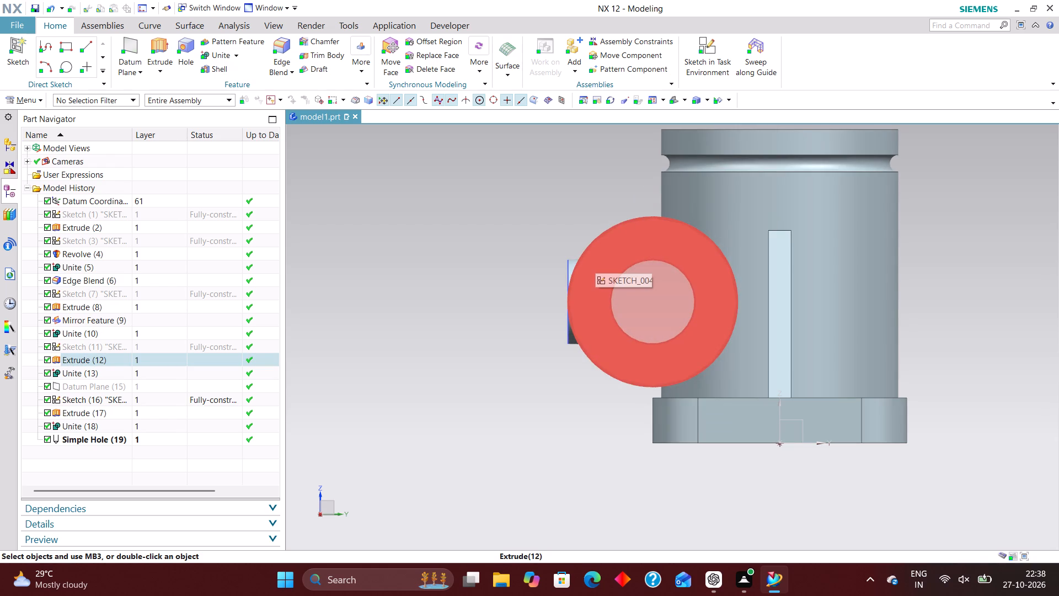
scroll(494, 265, down, 2)
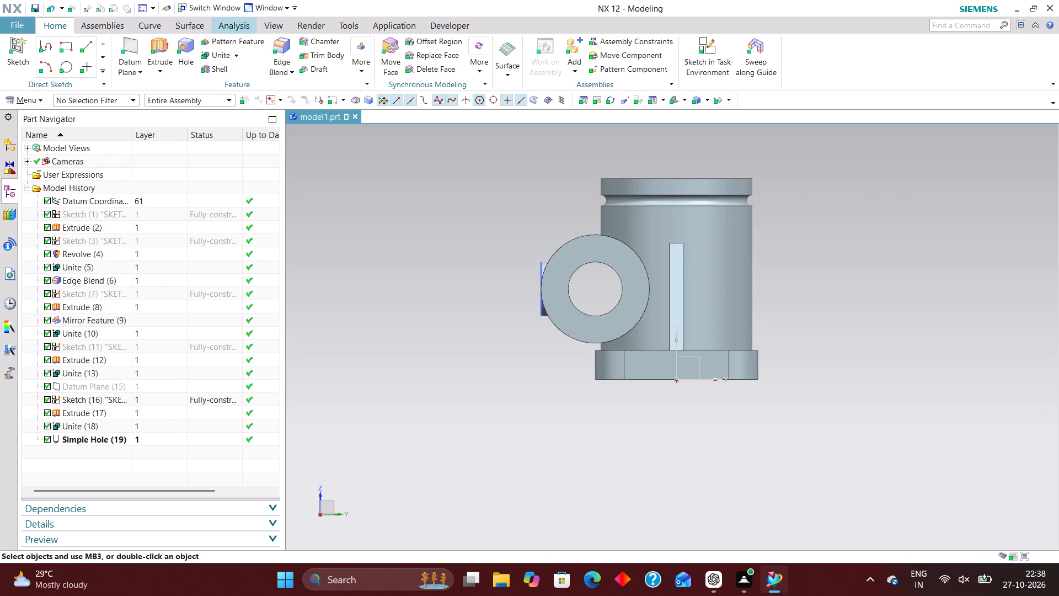
Measure the simple distance from the circular extrusion's end face to the base flange's narrow side face.
click(236, 26)
click(30, 48)
middle_drag(447, 223, 469, 231)
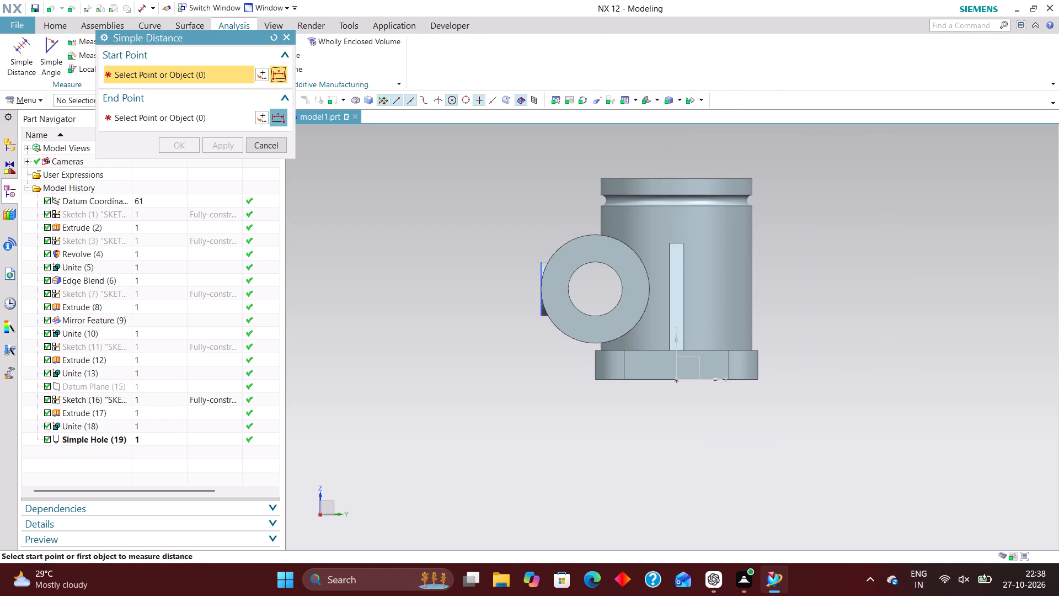
middle_drag(469, 231, 496, 238)
click(567, 295)
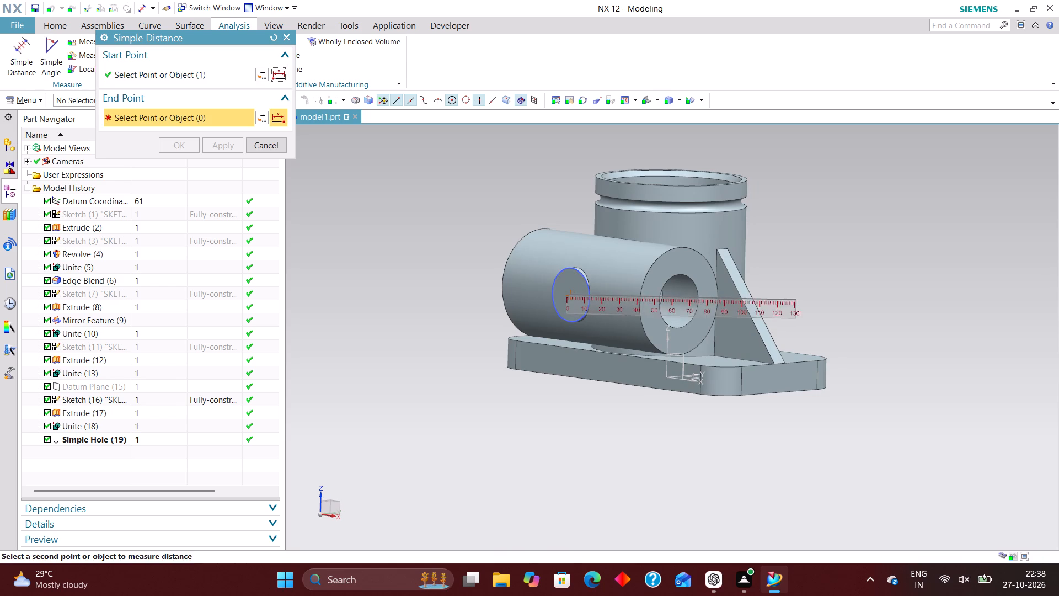
middle_drag(795, 304, 745, 303)
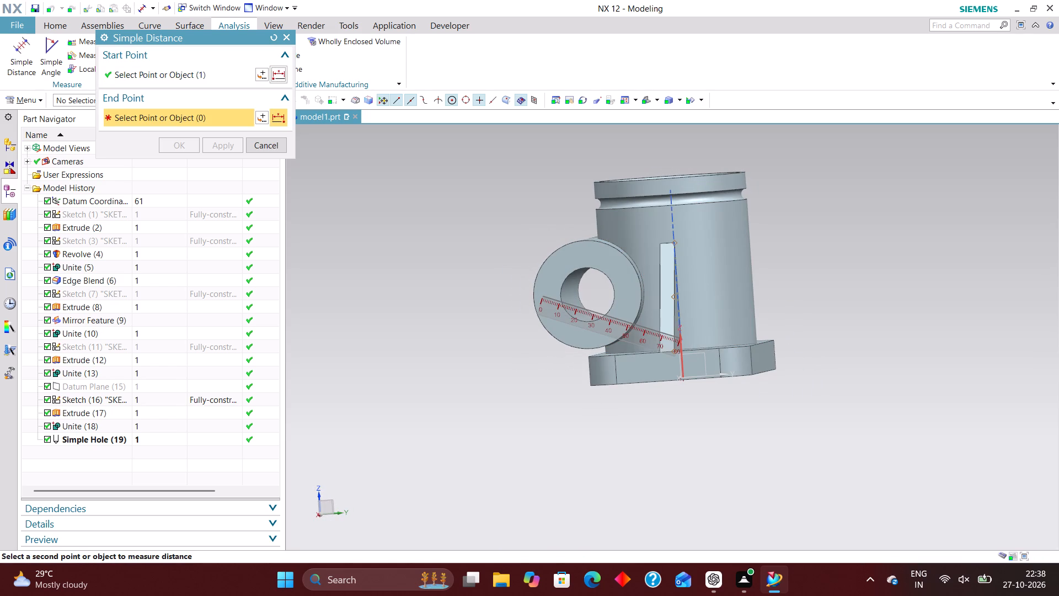
scroll(678, 341, up, 12)
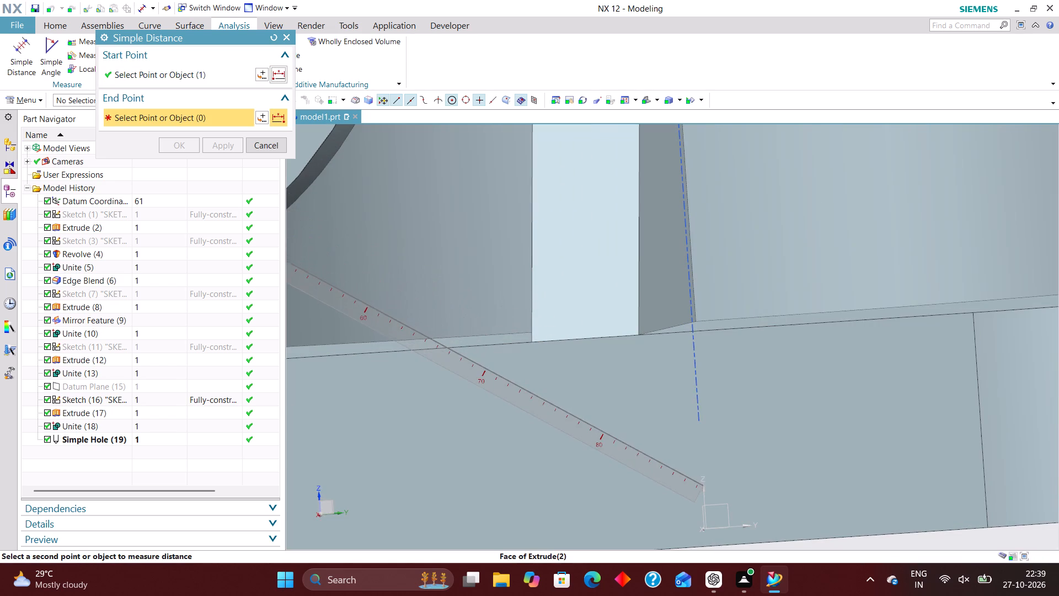
click(702, 493)
scroll(689, 350, down, 4)
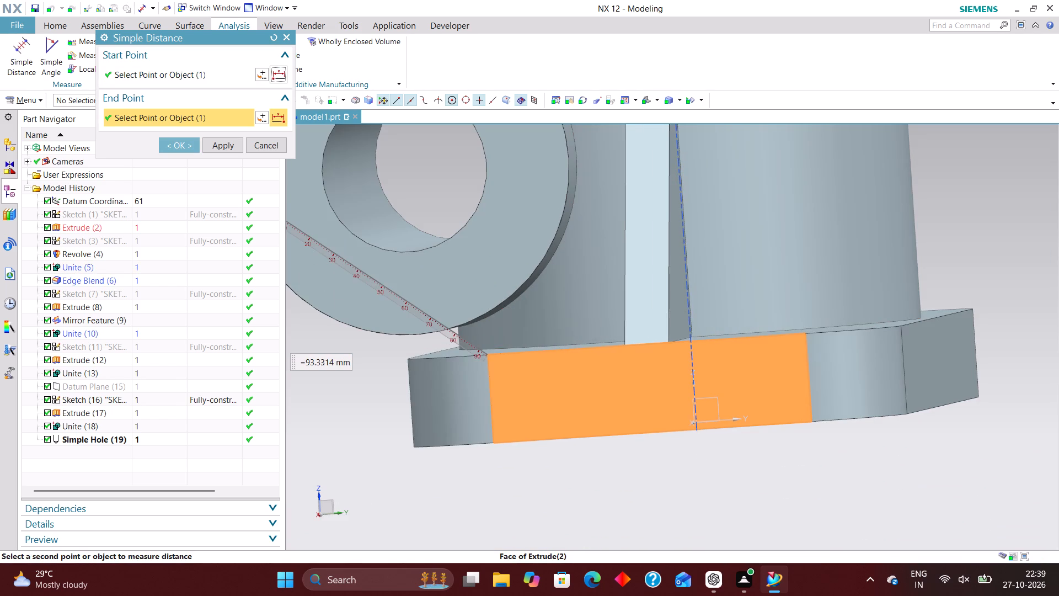
scroll(566, 392, down, 3)
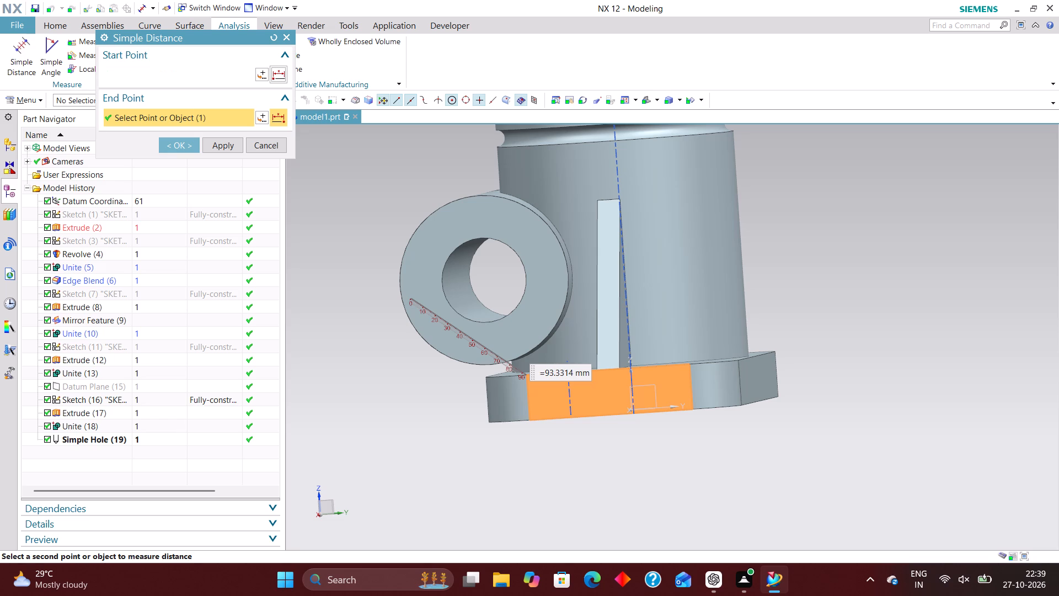
click(258, 141)
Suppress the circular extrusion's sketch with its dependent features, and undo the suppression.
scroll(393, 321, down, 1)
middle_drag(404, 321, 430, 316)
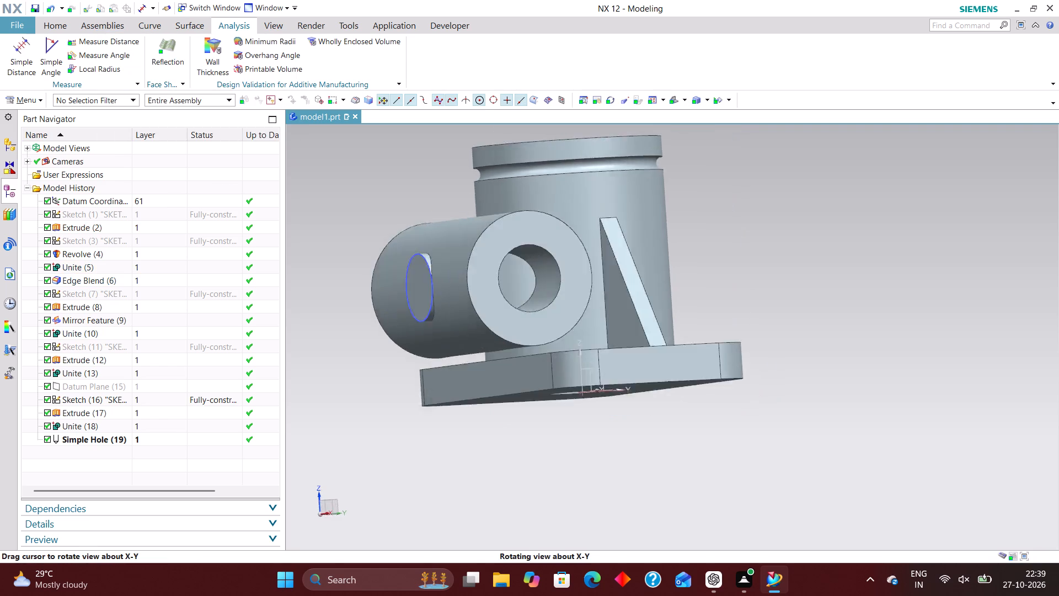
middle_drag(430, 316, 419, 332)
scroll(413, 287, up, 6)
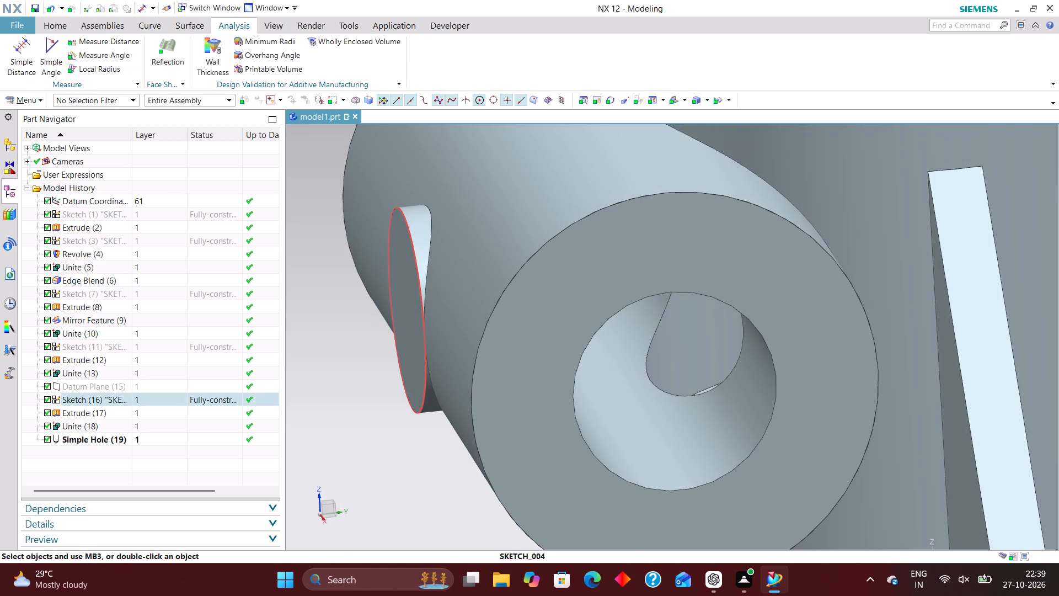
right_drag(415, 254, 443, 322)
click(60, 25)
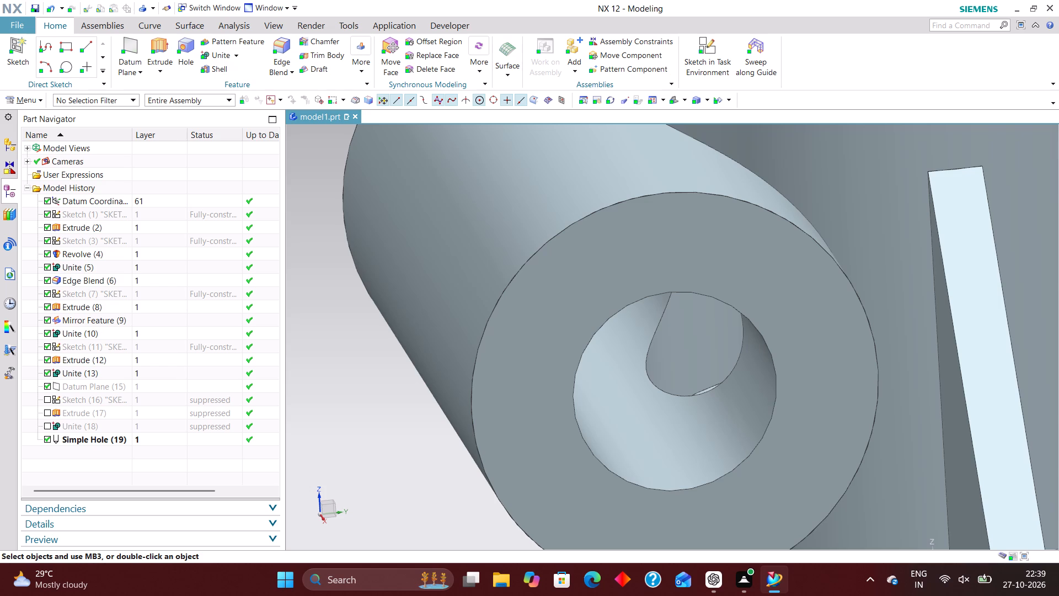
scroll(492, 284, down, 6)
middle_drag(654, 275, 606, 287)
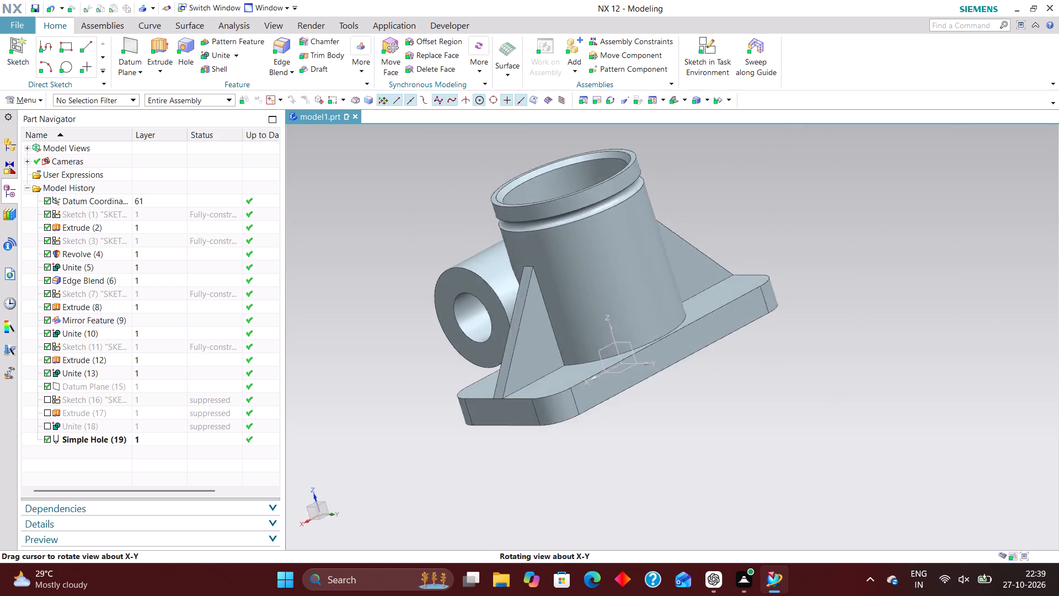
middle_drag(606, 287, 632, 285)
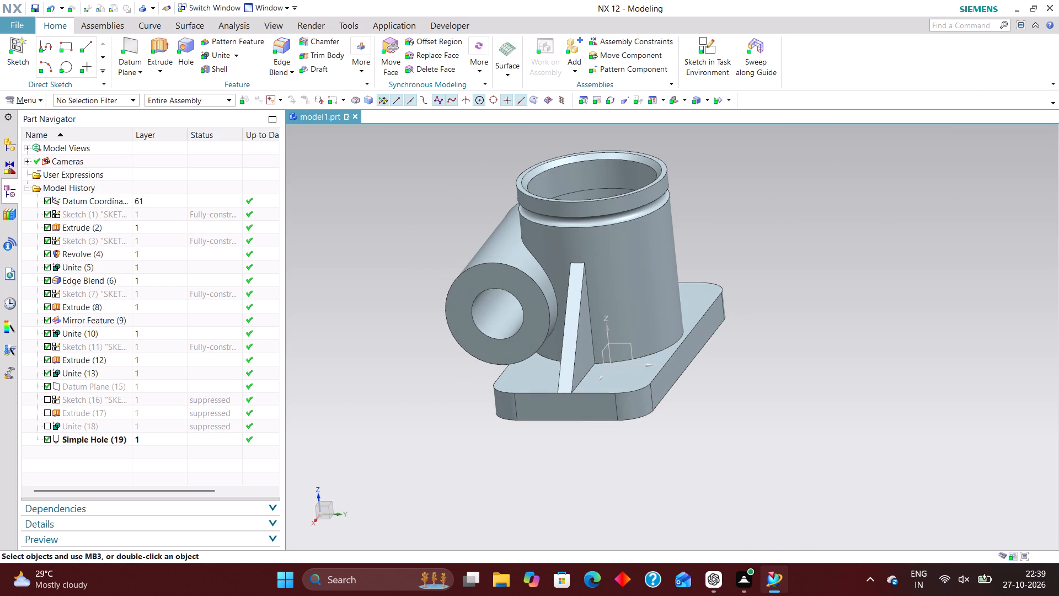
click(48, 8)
Hide the circle sketch on the circular extrusion's outer face.
middle_drag(485, 246, 507, 246)
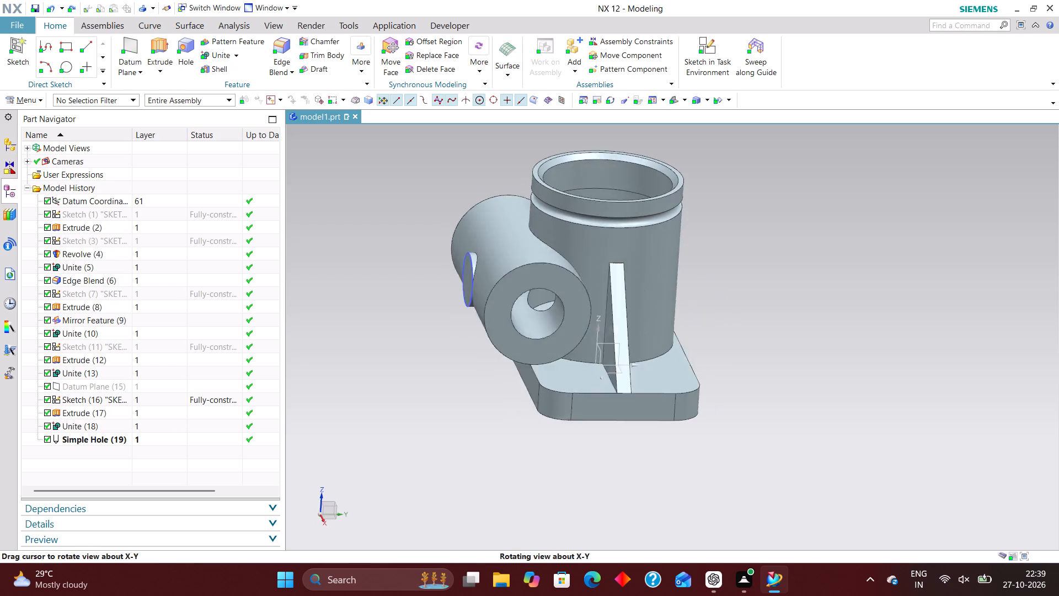
middle_drag(507, 246, 505, 246)
scroll(468, 282, up, 7)
right_click(468, 228)
right_click(468, 230)
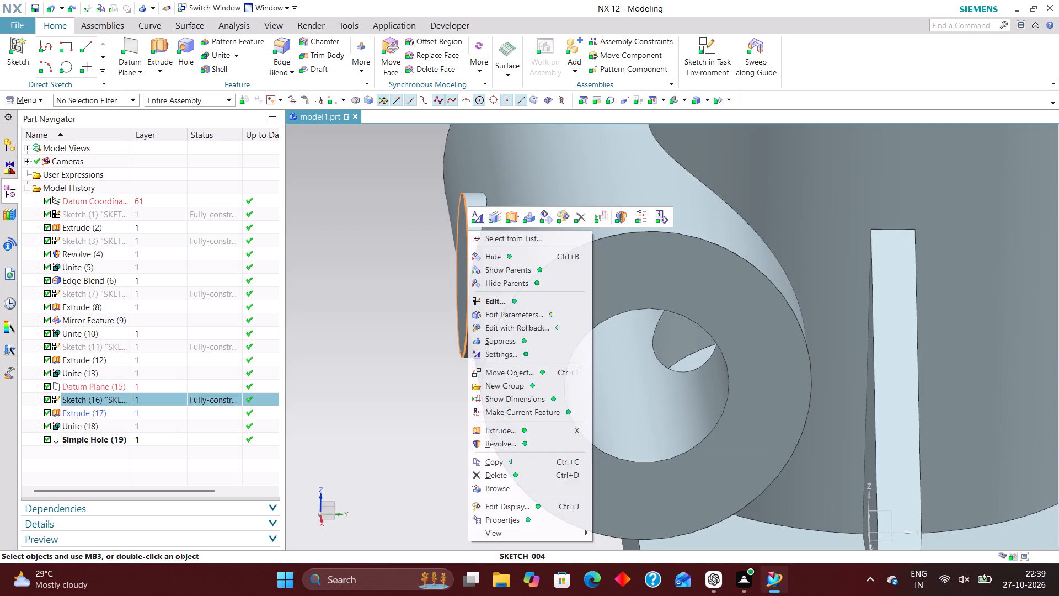
click(548, 214)
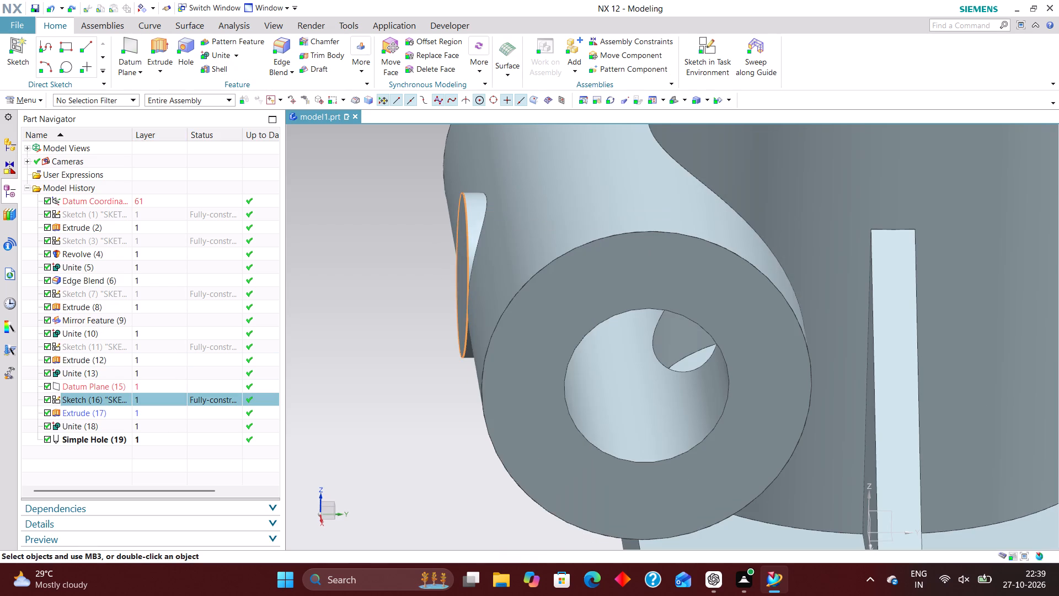
Examine the circular extrusion, side cylinder and main bore of the housing from above.
scroll(501, 257, down, 4)
middle_drag(672, 218, 671, 267)
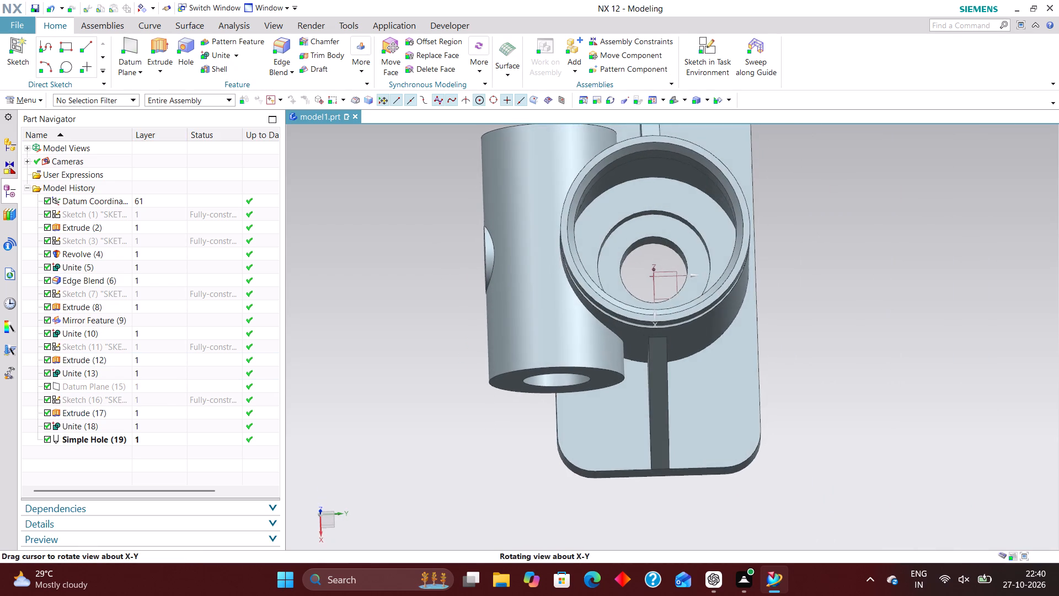
middle_drag(671, 267, 677, 278)
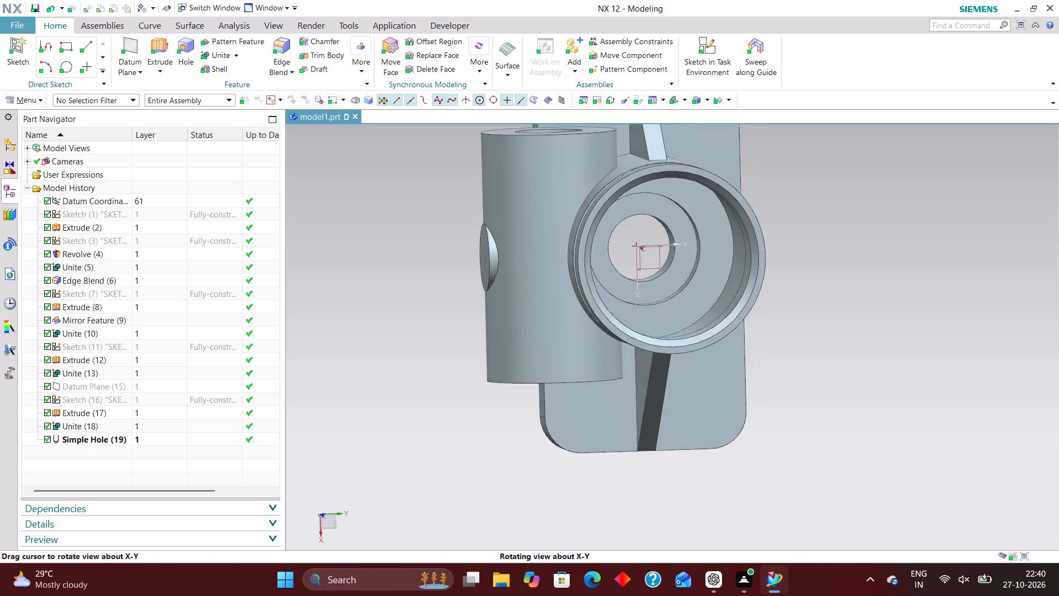
middle_drag(677, 278, 670, 280)
middle_click(670, 280)
middle_click(675, 278)
middle_drag(675, 263, 673, 244)
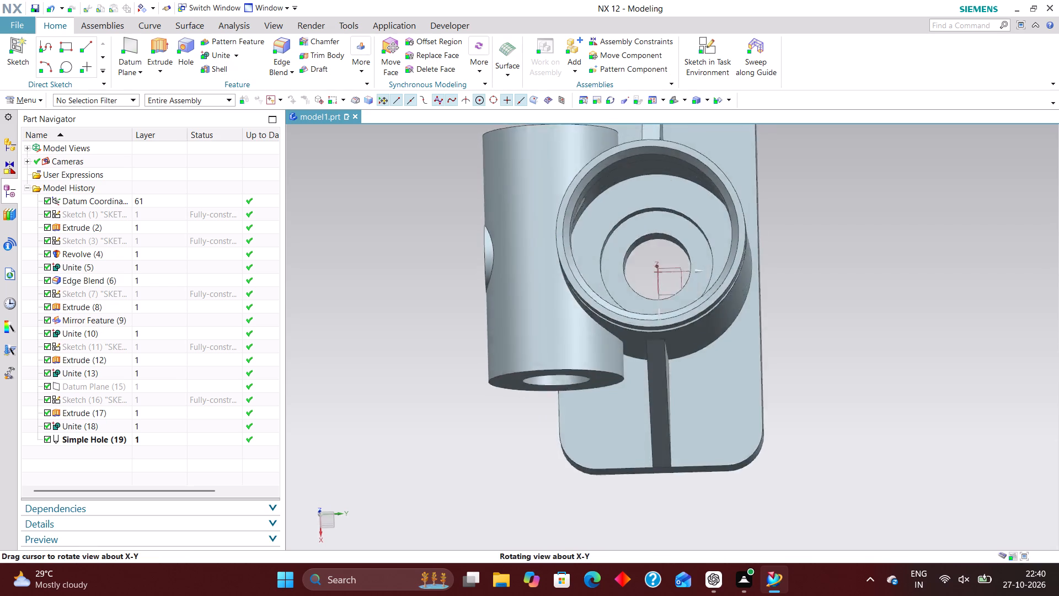
middle_drag(673, 244, 667, 201)
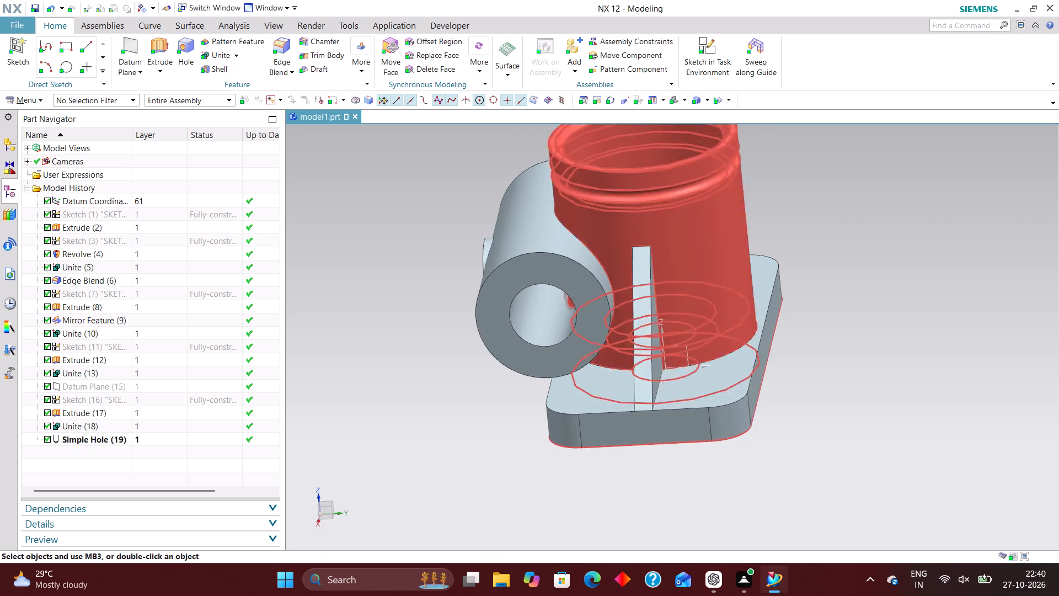
Create a sketch on the YZ datum plane and draw a vertical line outside the side cylinder, about 85 mm from the vertical axis.
click(702, 47)
click(681, 346)
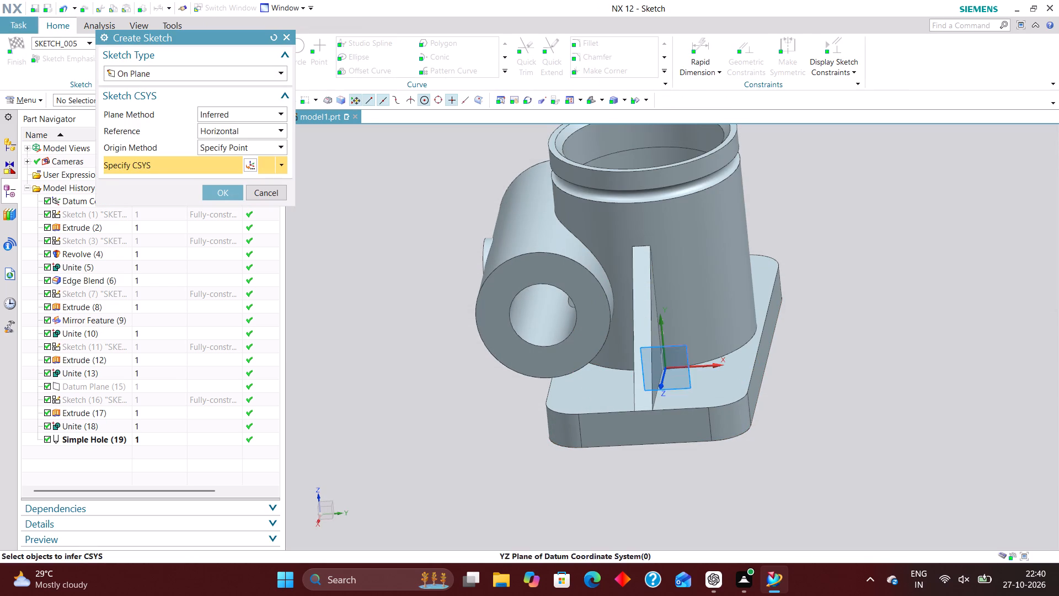
click(231, 190)
scroll(456, 333, down, 2)
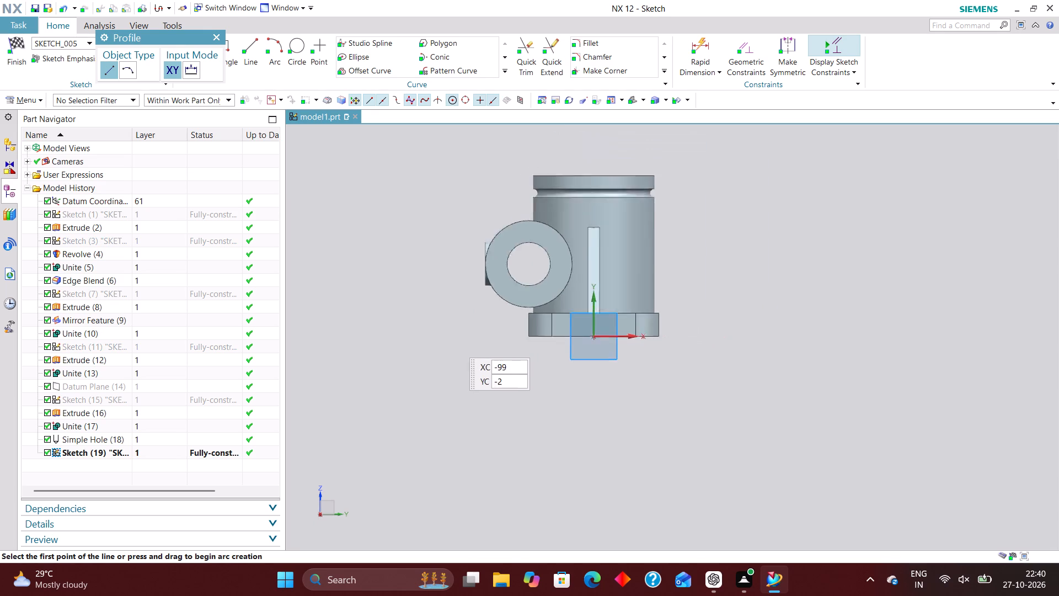
scroll(451, 339, down, 2)
scroll(496, 260, up, 3)
click(249, 43)
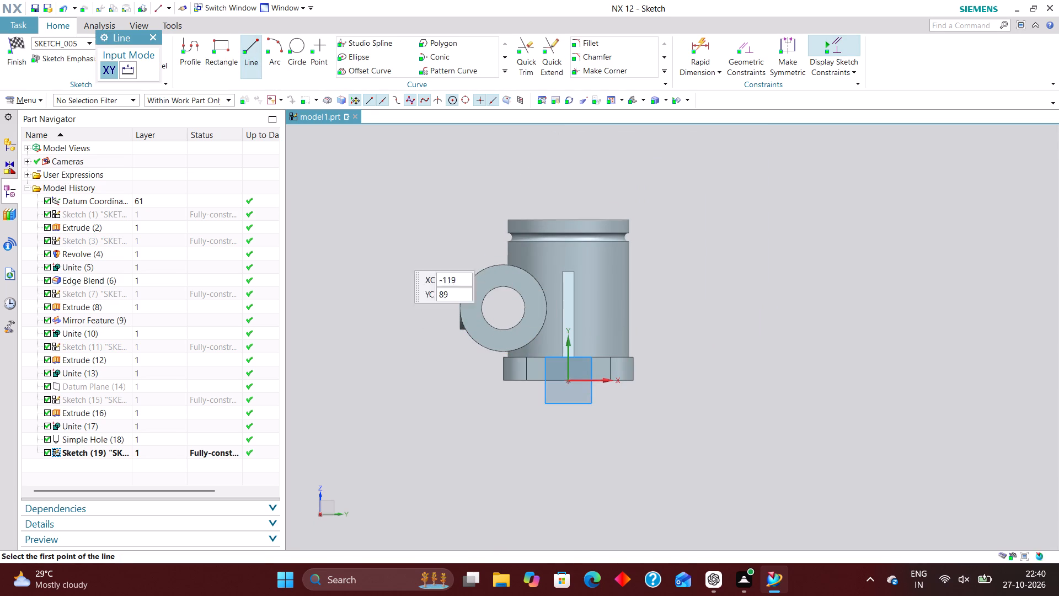
click(446, 267)
click(445, 368)
Dimension the vertical line 81 mm from the sketch's vertical axis and finish the sketch.
click(704, 49)
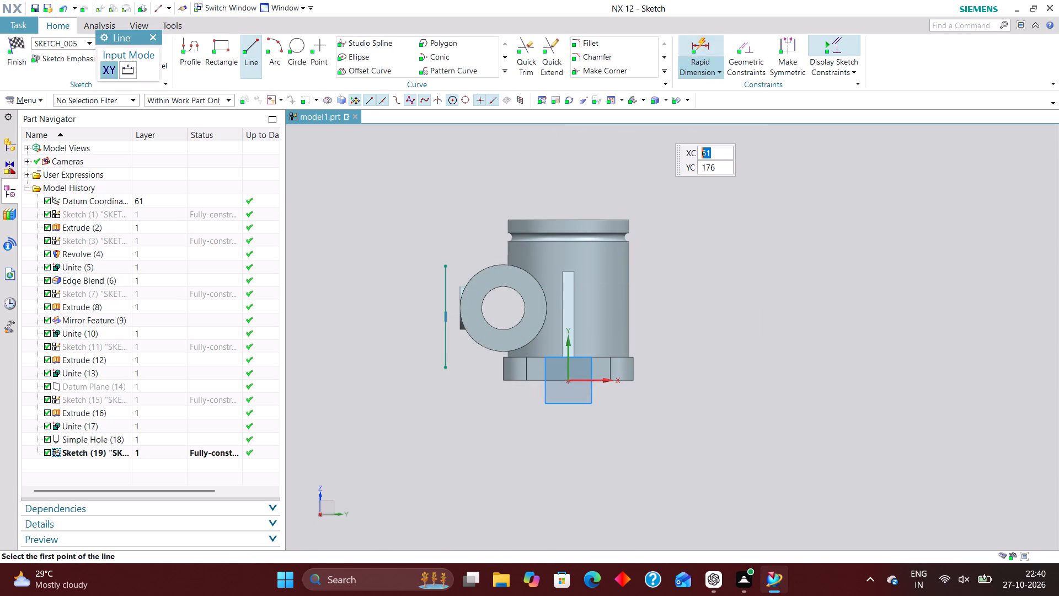
click(448, 272)
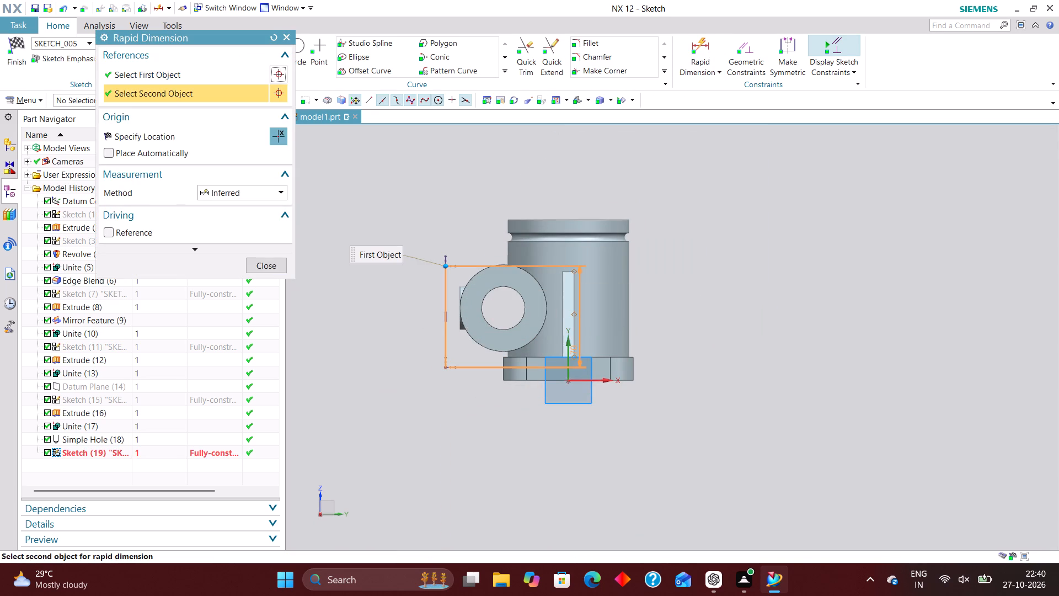
click(568, 350)
click(517, 469)
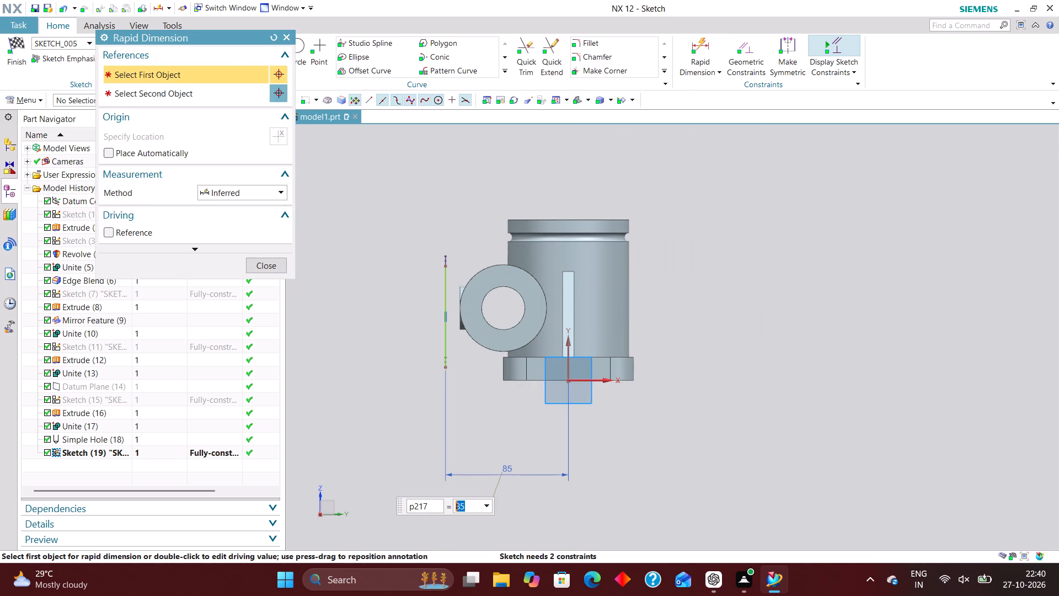
text(81)
key(Return)
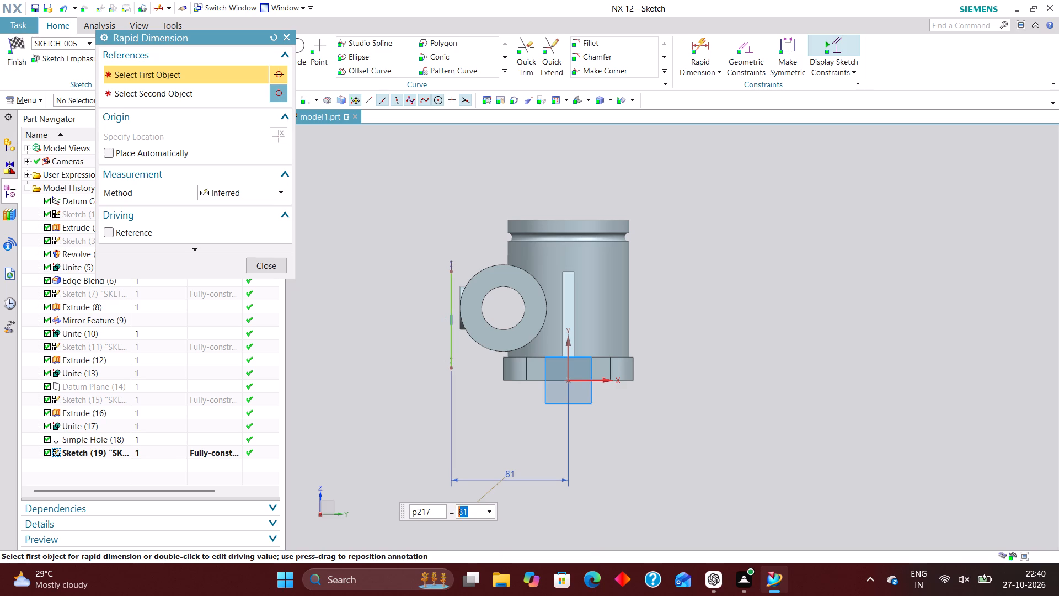
click(259, 266)
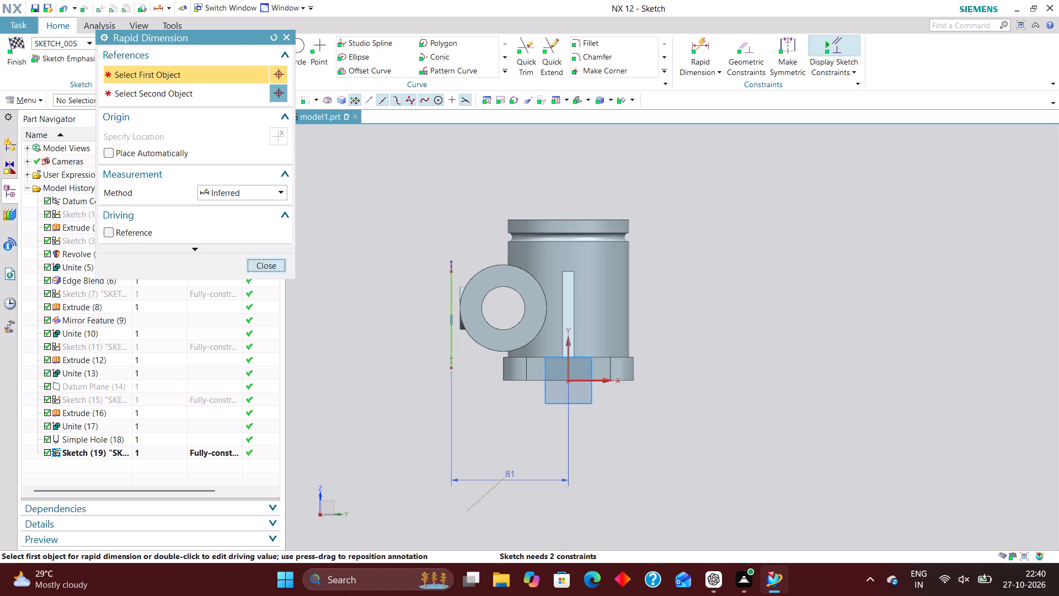
click(17, 45)
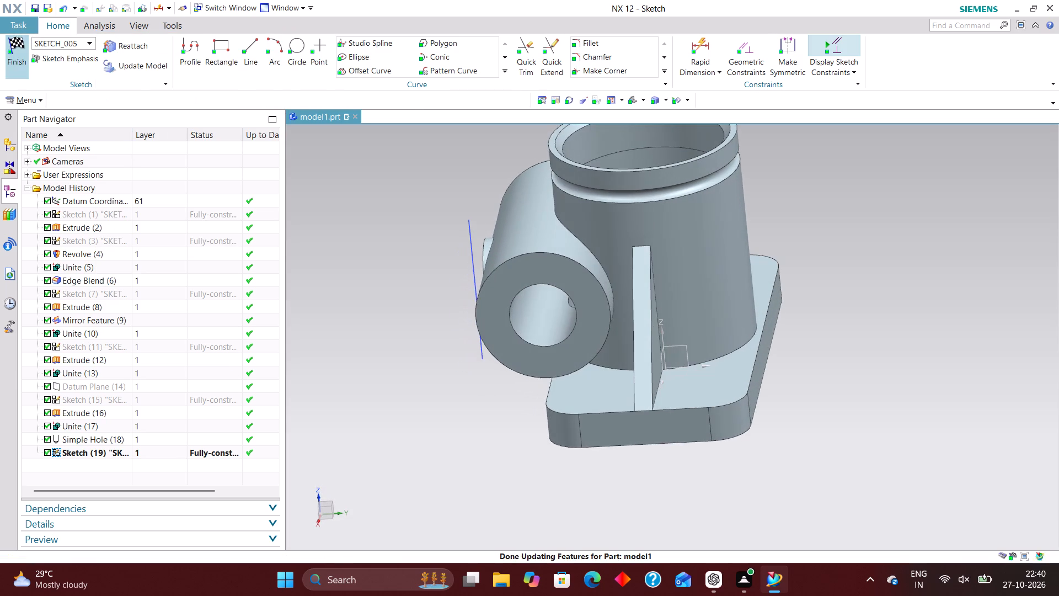
Edit the circular extrusion, setting its start distance to -6 mm so it extends outward to the reference line.
double_click(485, 247)
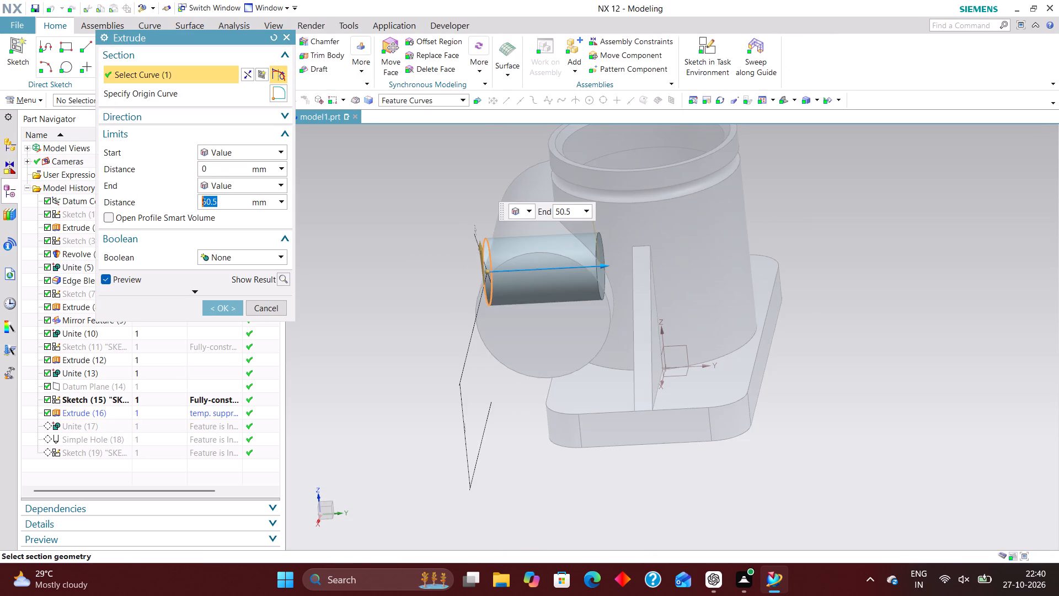
right_drag(890, 226, 809, 231)
scroll(496, 296, up, 3)
drag(460, 274, 436, 273)
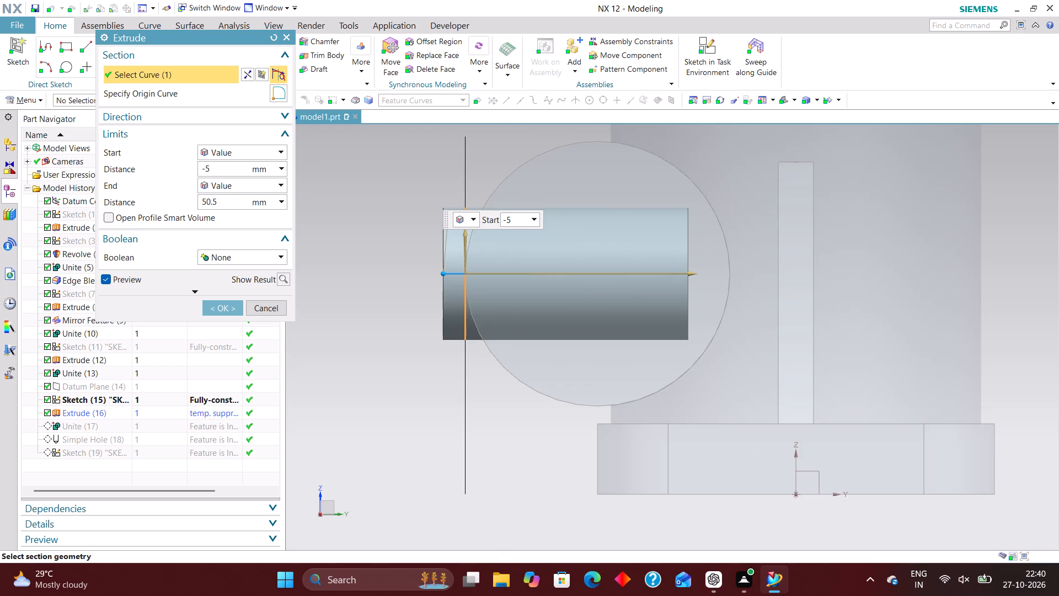
drag(436, 273, 432, 274)
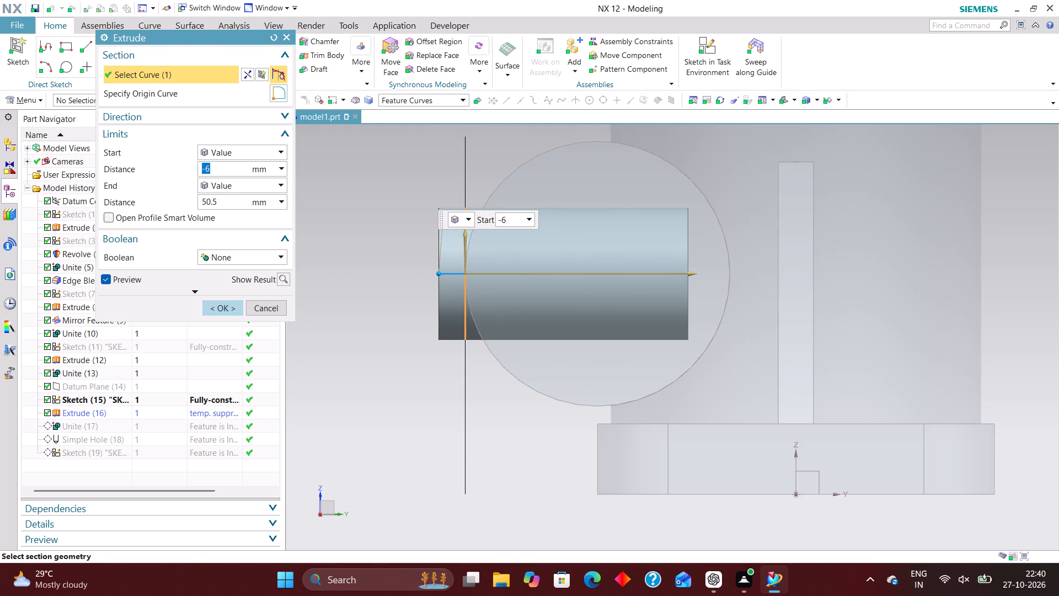
click(225, 304)
Examine the extended circular extrusion's outer face against the vertical reference line, from several angles and end-on along the side bore.
middle_drag(392, 300, 418, 285)
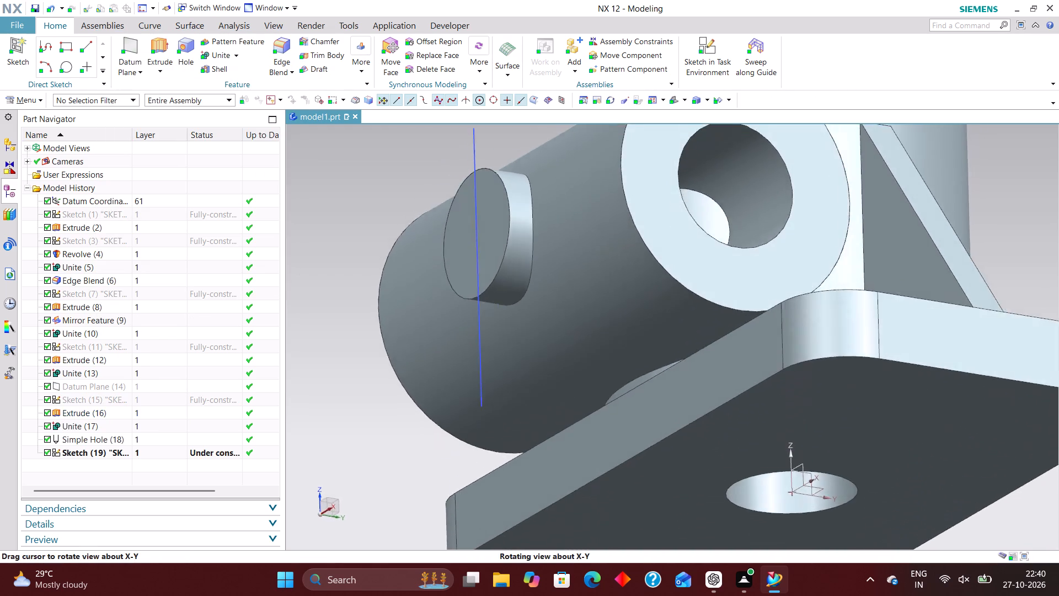
middle_drag(418, 285, 395, 317)
scroll(397, 315, up, 1)
scroll(440, 254, down, 4)
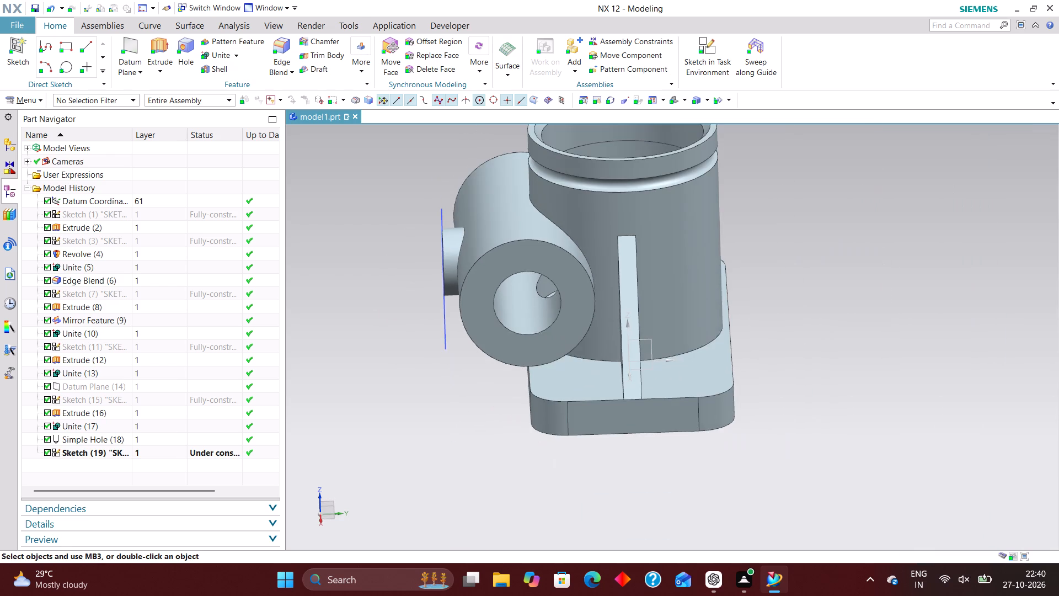
right_drag(825, 232, 712, 237)
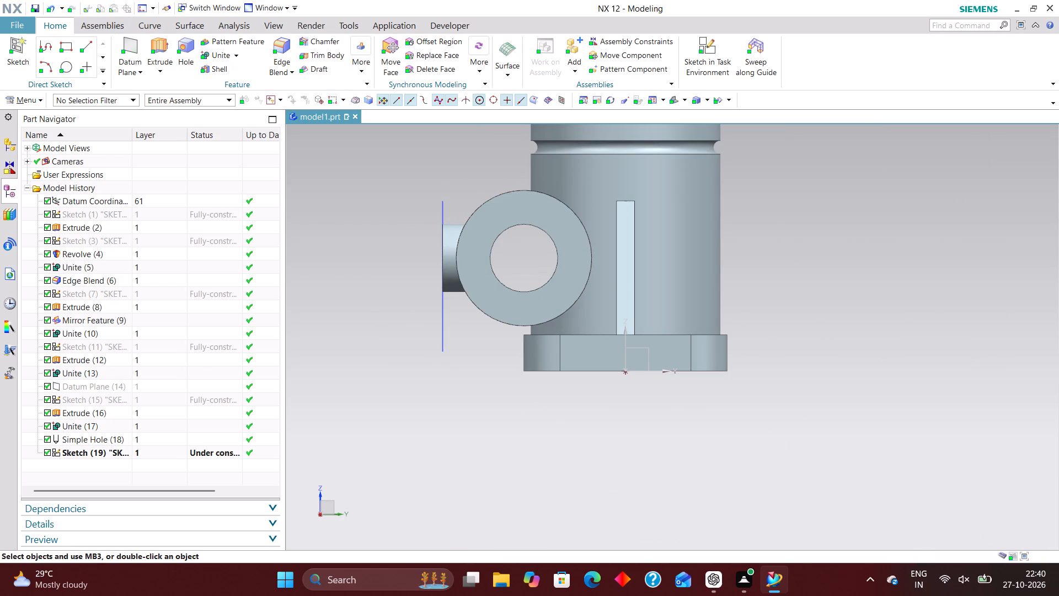
middle_drag(468, 353, 547, 340)
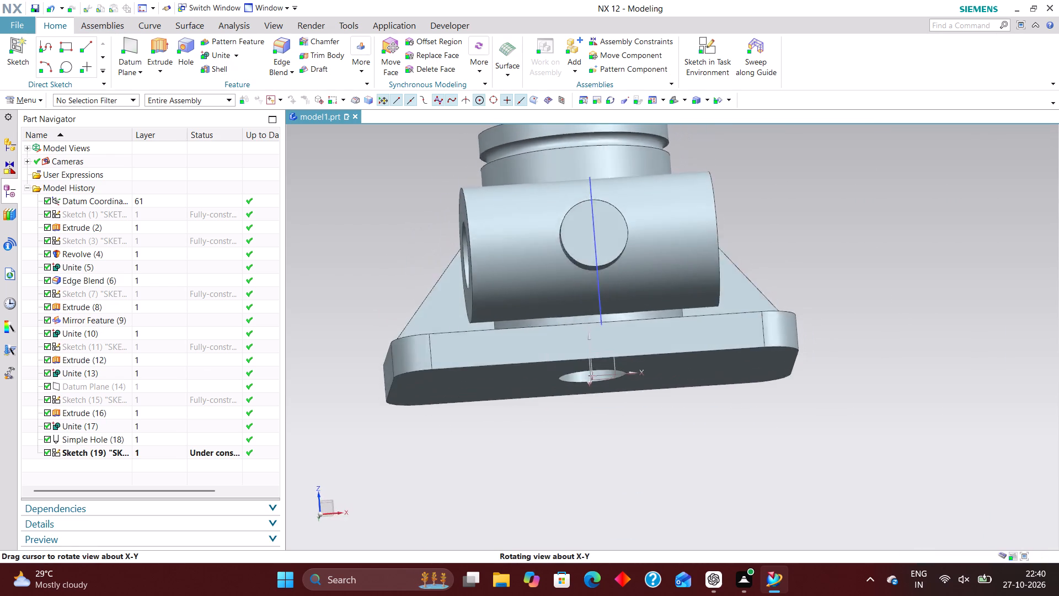
middle_drag(547, 340, 466, 362)
right_drag(874, 275, 782, 289)
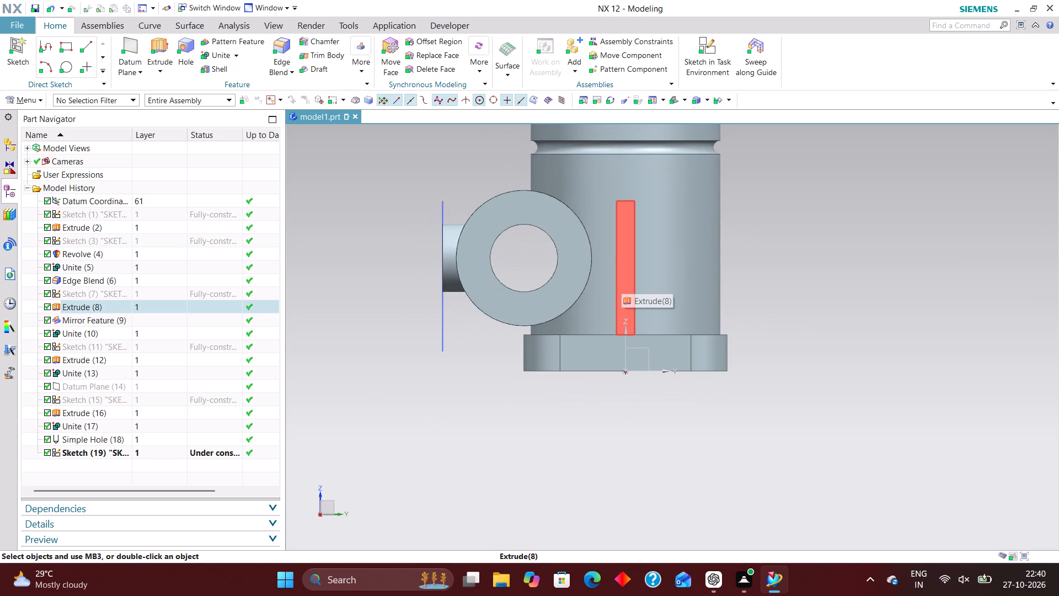
Cut a simple hole centred on the circular boss's outer face, 8 mm in diameter and 22 mm deep, subtracted from the body.
scroll(643, 381, down, 3)
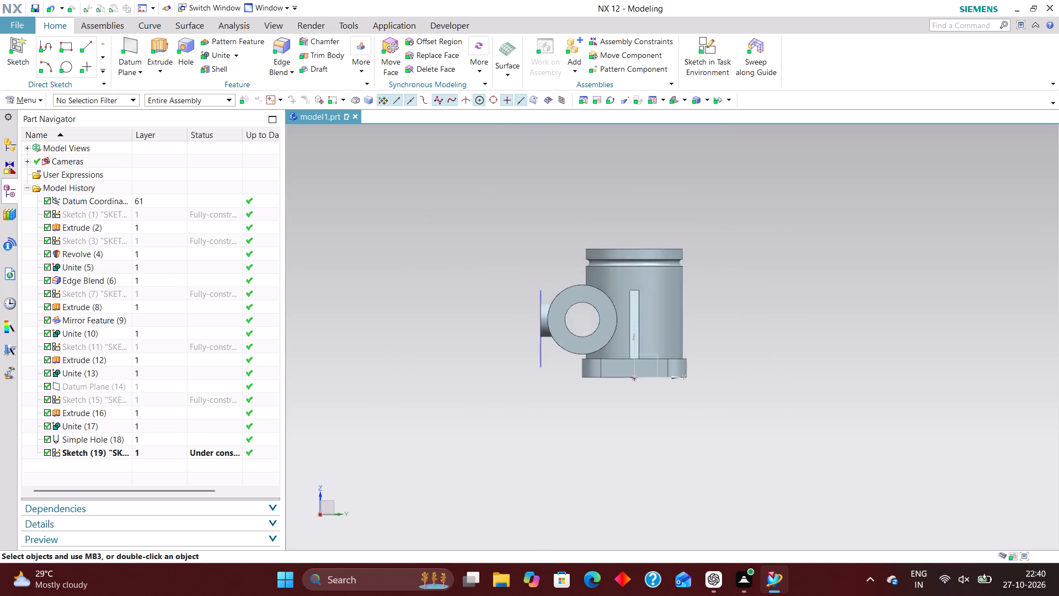
scroll(557, 334, up, 5)
right_click(510, 379)
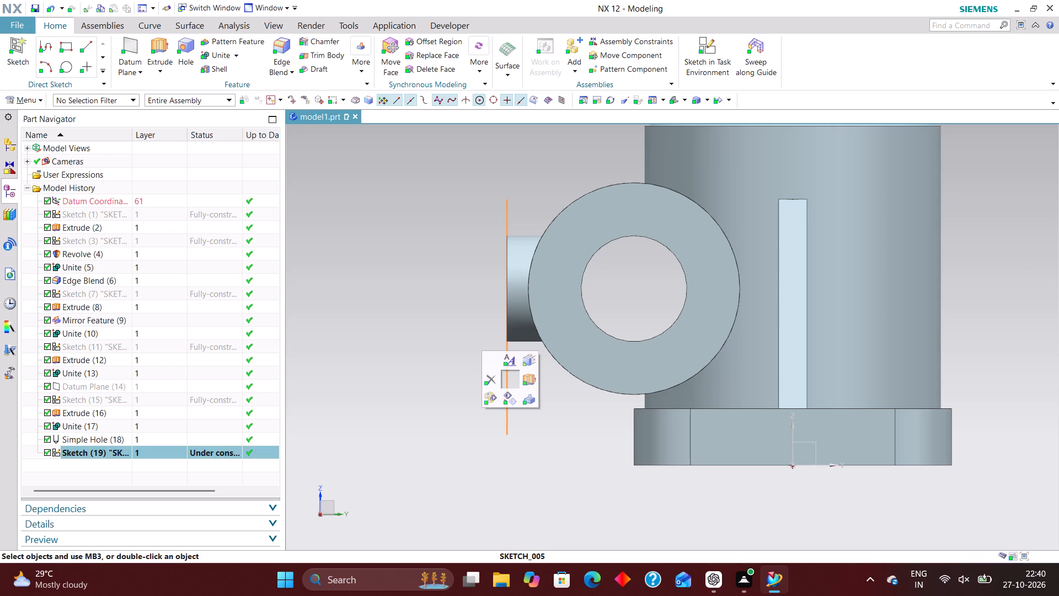
middle_drag(490, 372, 521, 381)
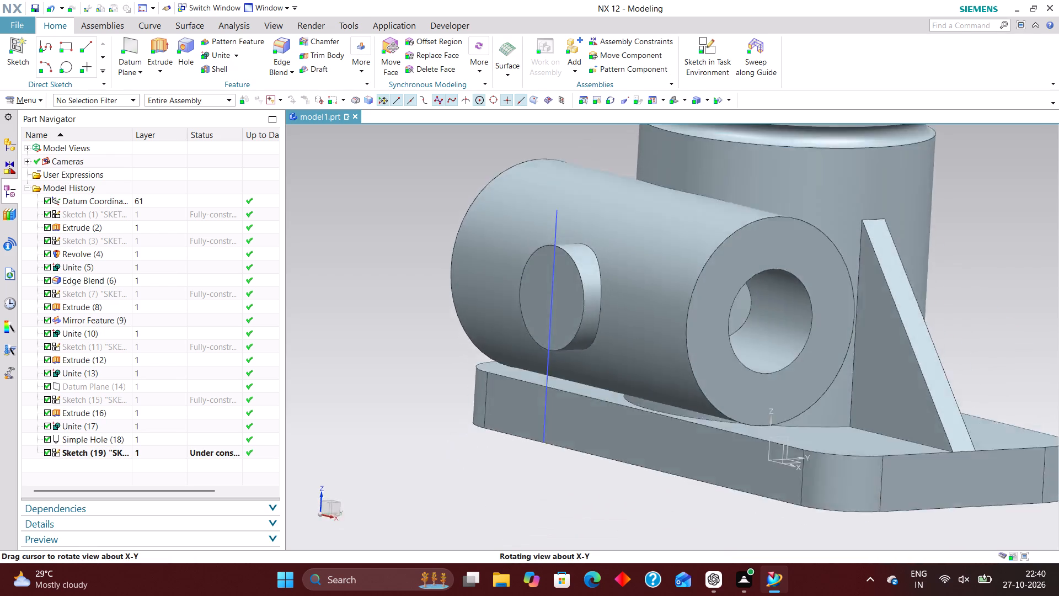
middle_drag(521, 381, 499, 374)
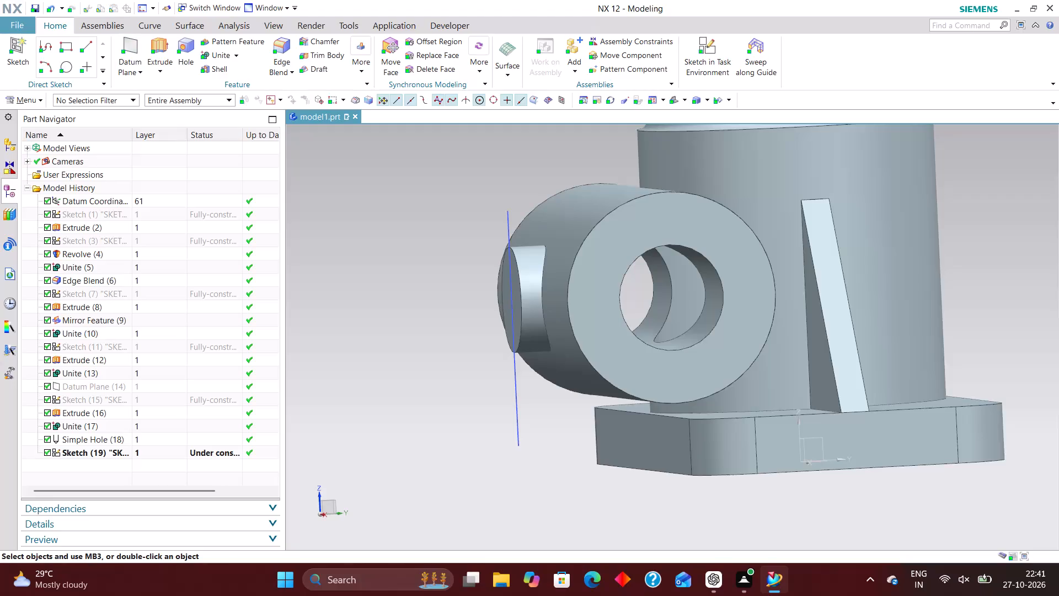
click(179, 38)
scroll(518, 290, up, 4)
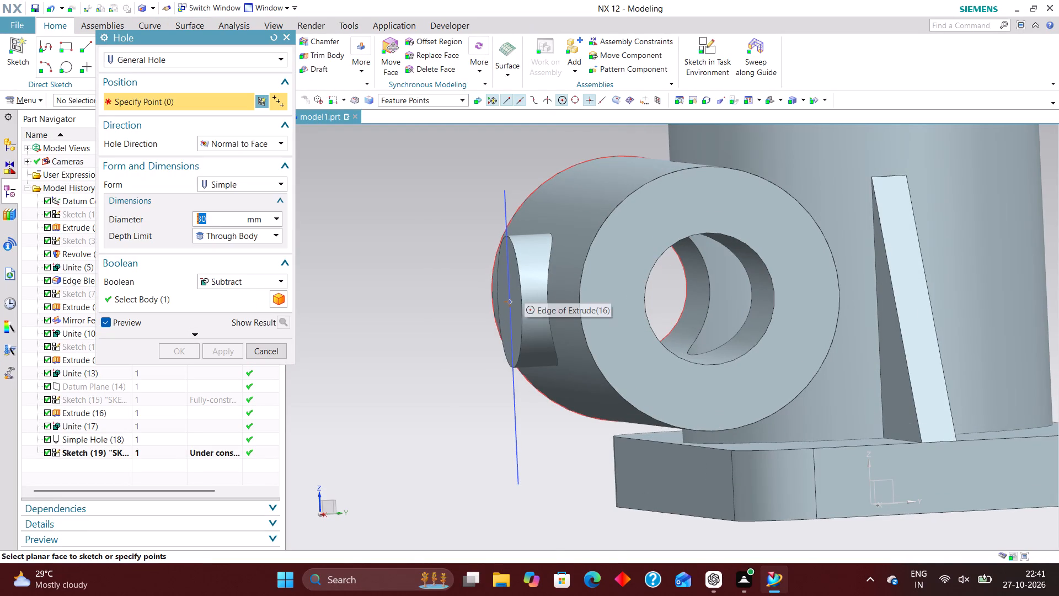
click(521, 287)
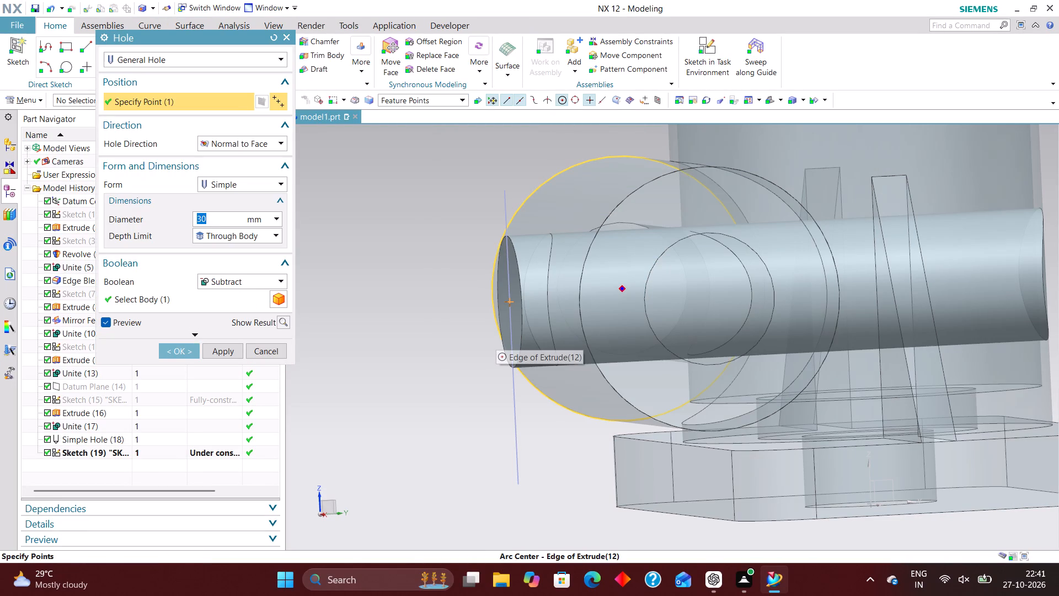
key(8)
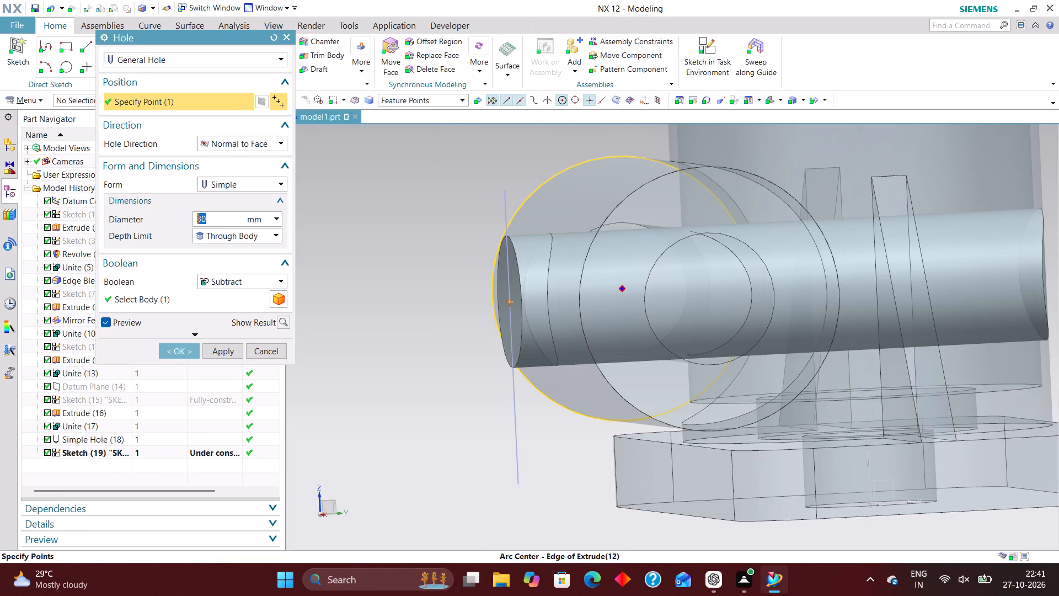
key(Return)
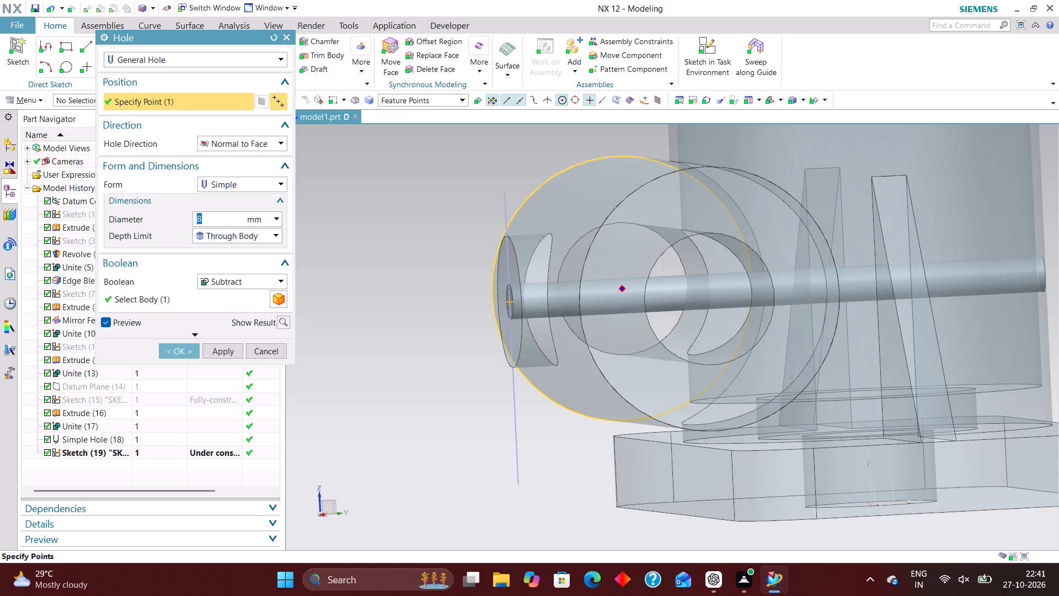
click(268, 236)
click(237, 249)
drag(222, 252, 193, 251)
text(22)
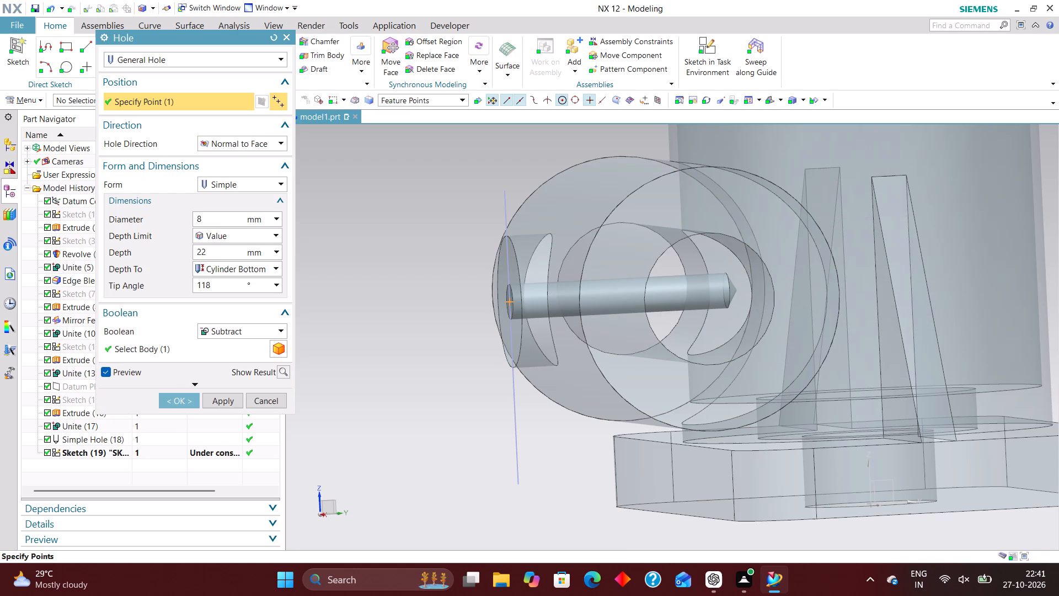
key(Return)
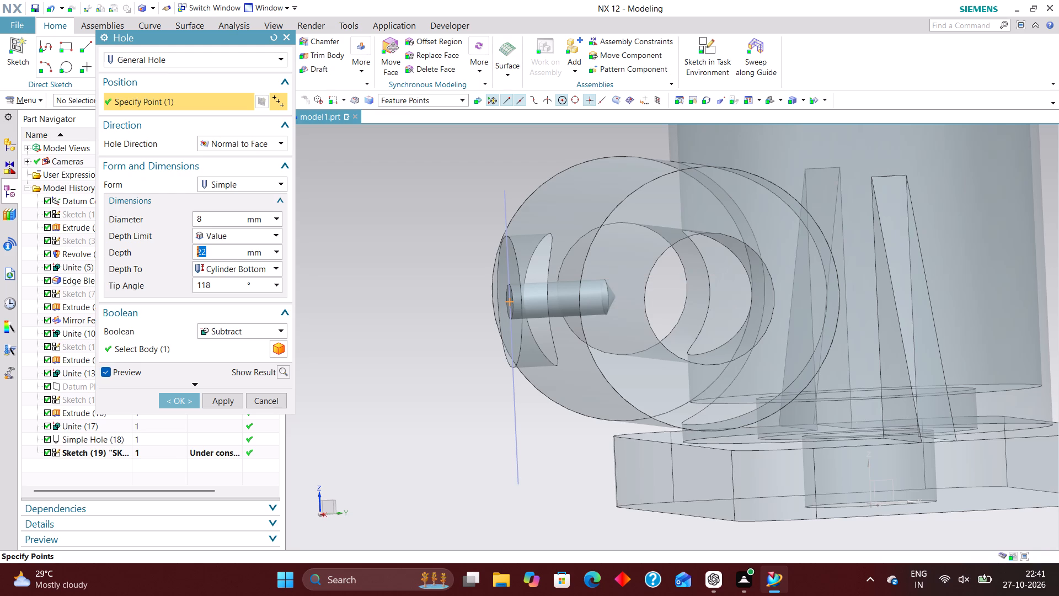
click(181, 400)
Hide the reference sketch containing the vertical line beside the circular boss.
scroll(332, 296, down, 4)
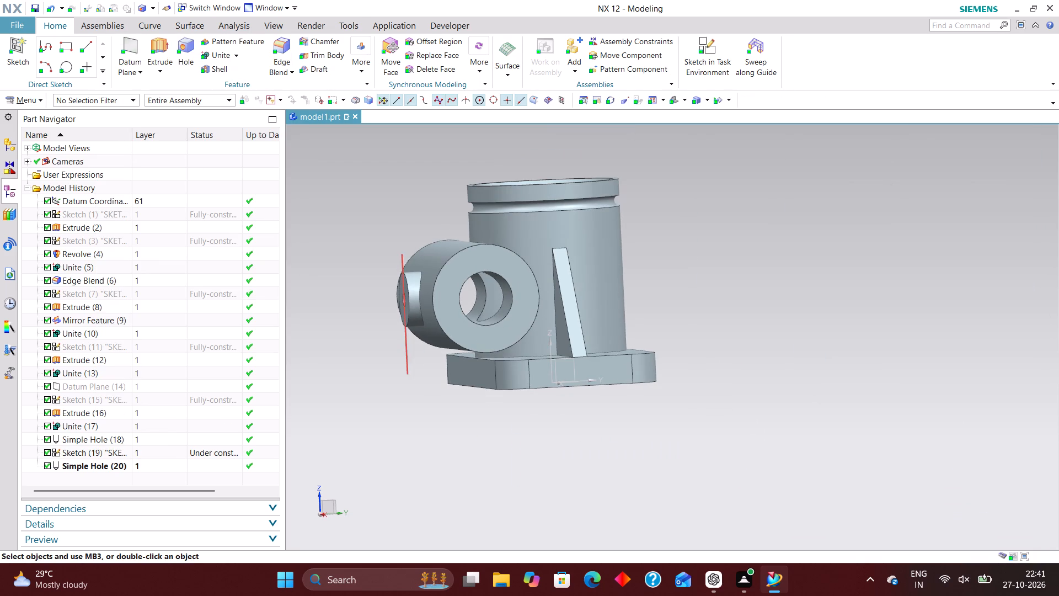
right_drag(405, 340, 416, 451)
Inspect the new hole and the housing interior with a temporary section view normal to X, closing it without keeping the section.
right_drag(745, 291, 675, 307)
scroll(477, 292, up, 3)
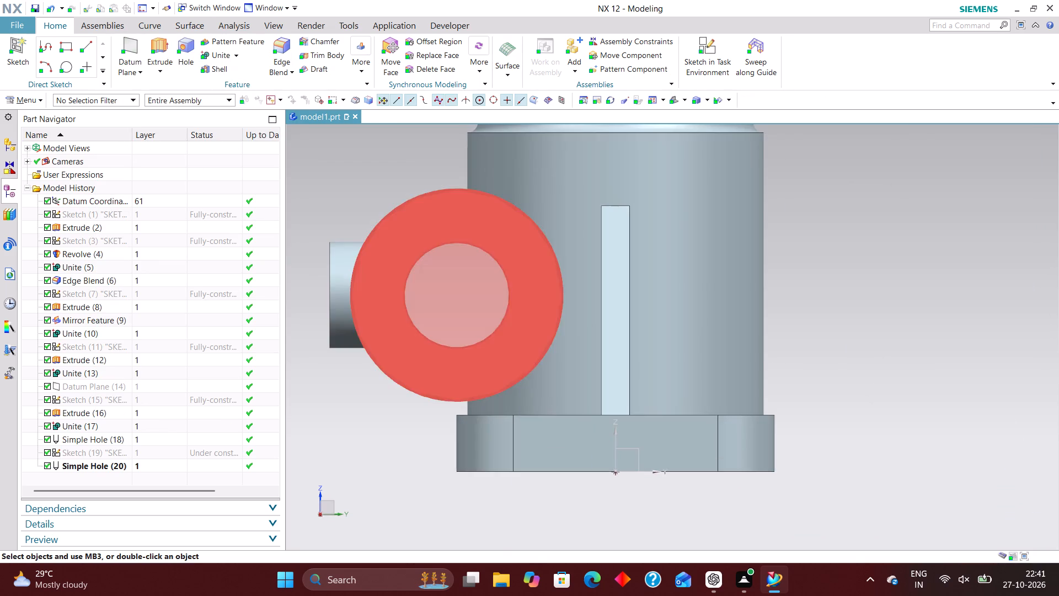
scroll(521, 312, down, 3)
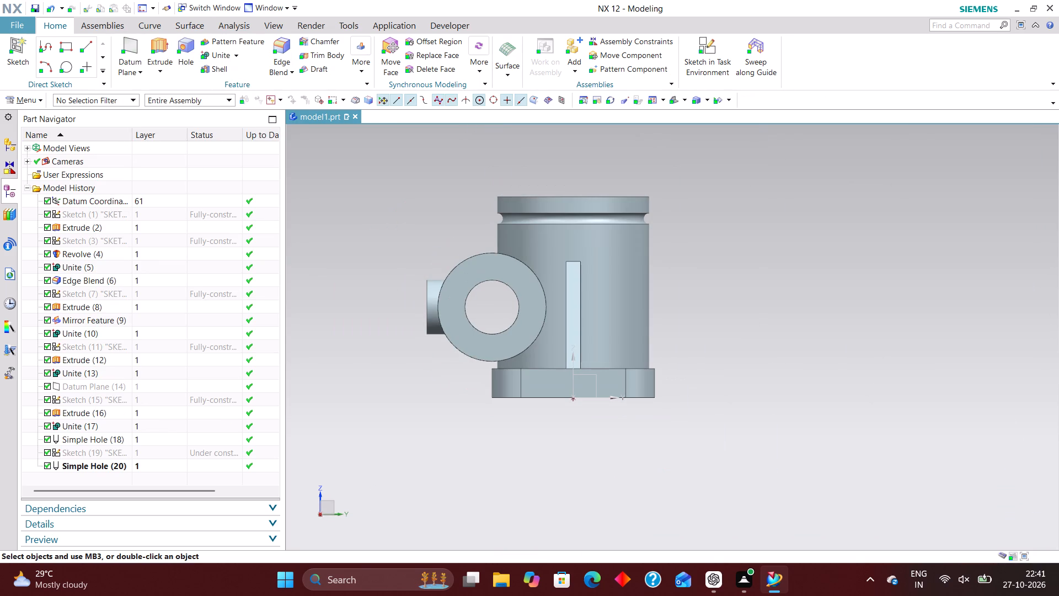
key(ctrl+h)
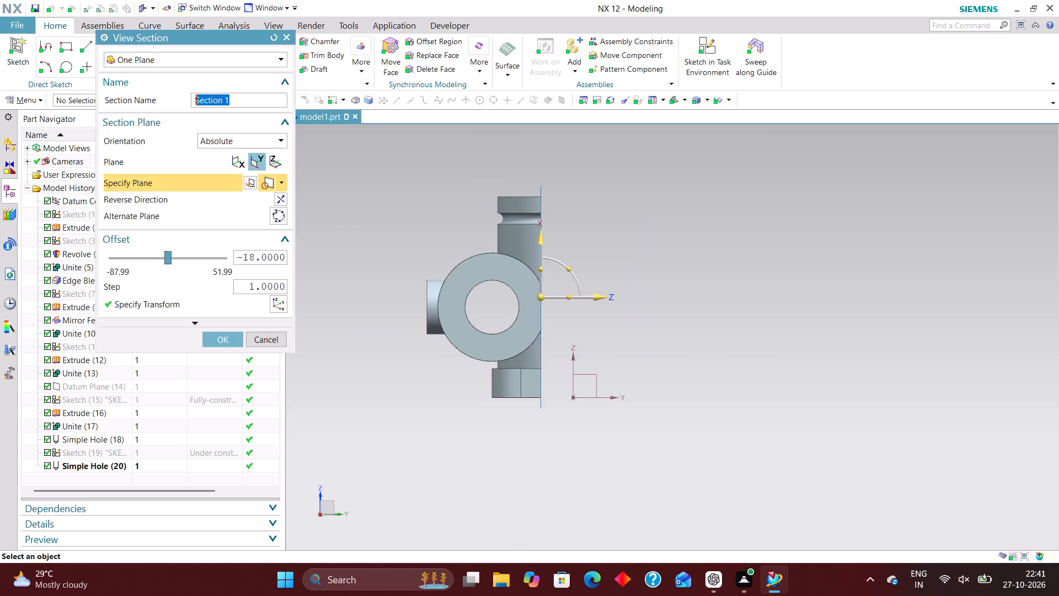
click(238, 162)
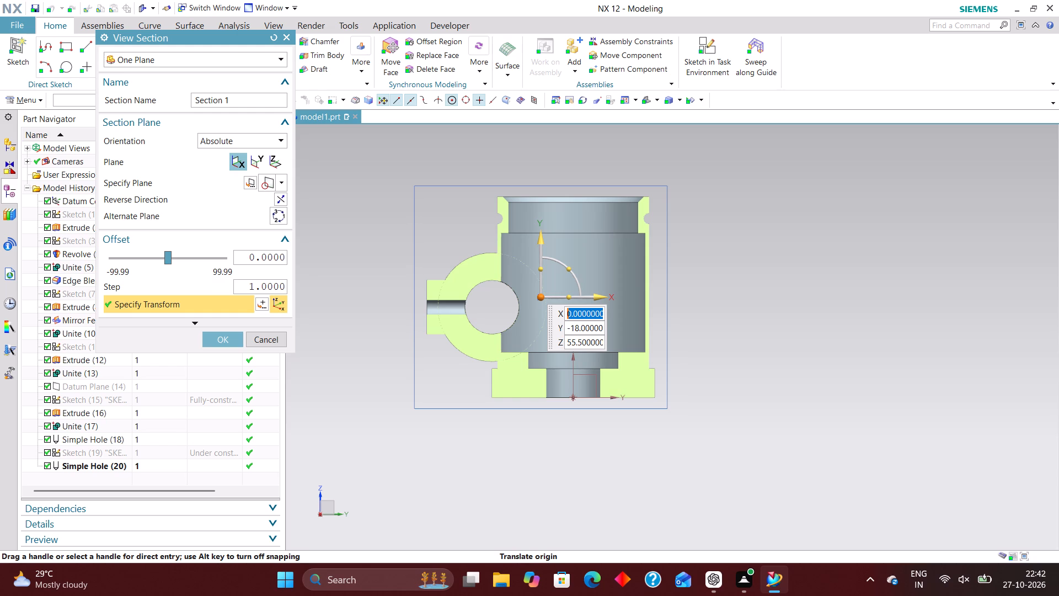
click(265, 340)
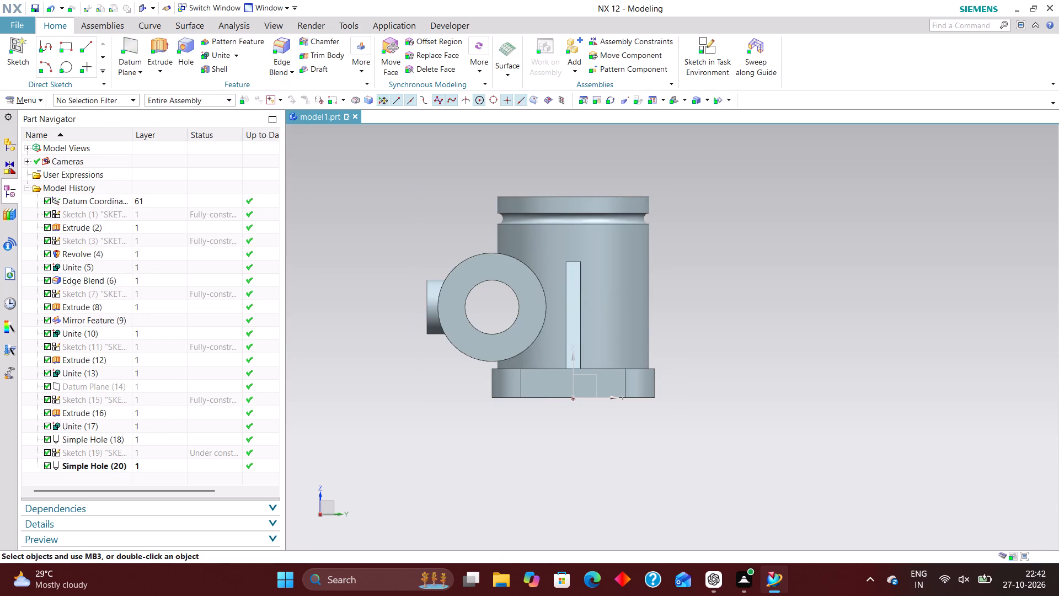
Check the base plate's extrusion settings and its rectangular sketch dimensions, leaving both without changes.
scroll(494, 382, up, 6)
scroll(444, 375, down, 5)
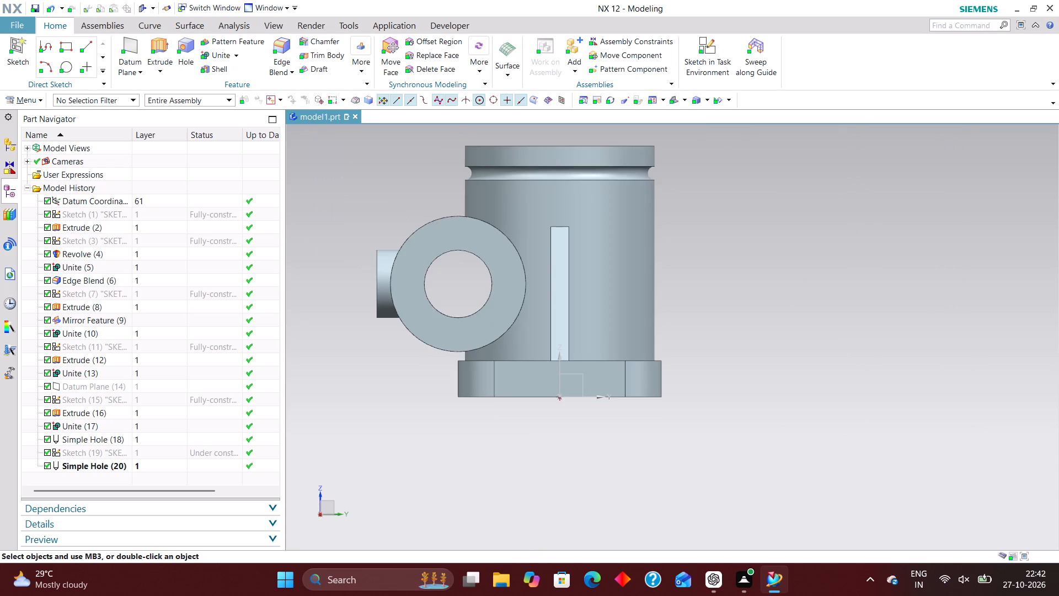
middle_click(474, 425)
scroll(472, 424, up, 1)
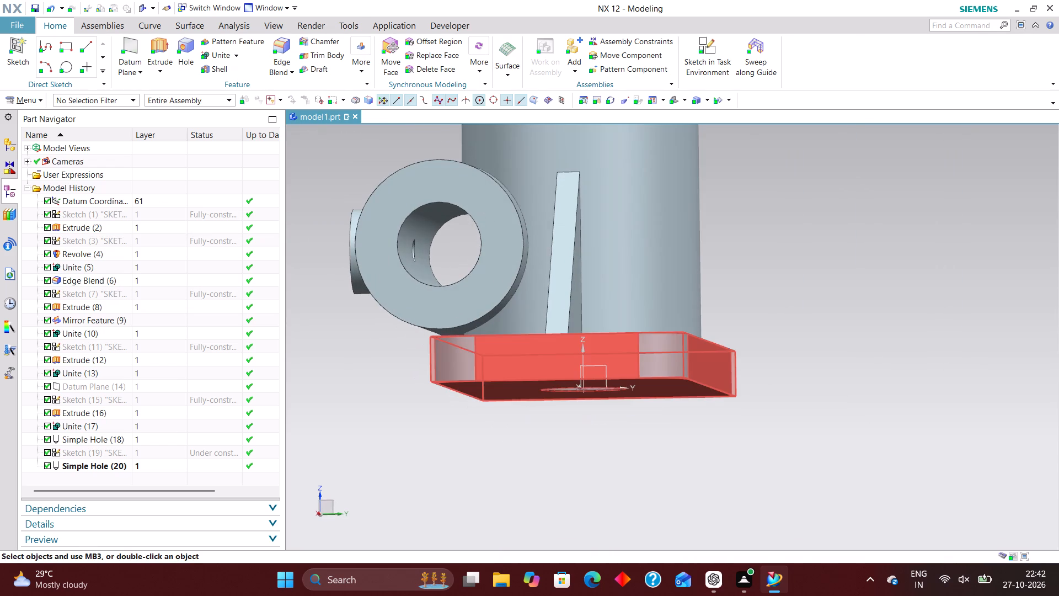
double_click(515, 371)
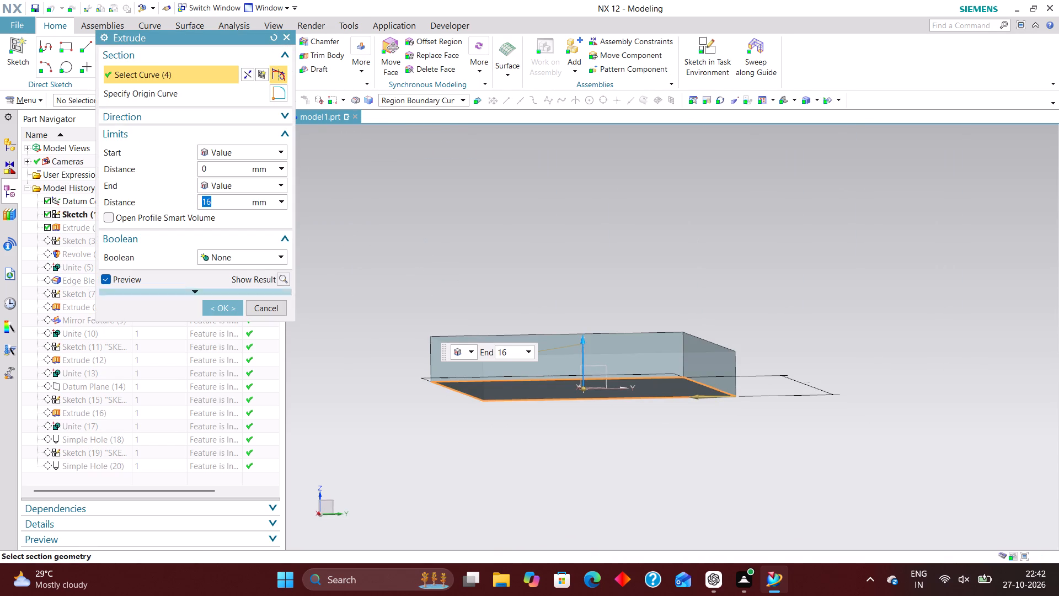
middle_drag(447, 243, 461, 272)
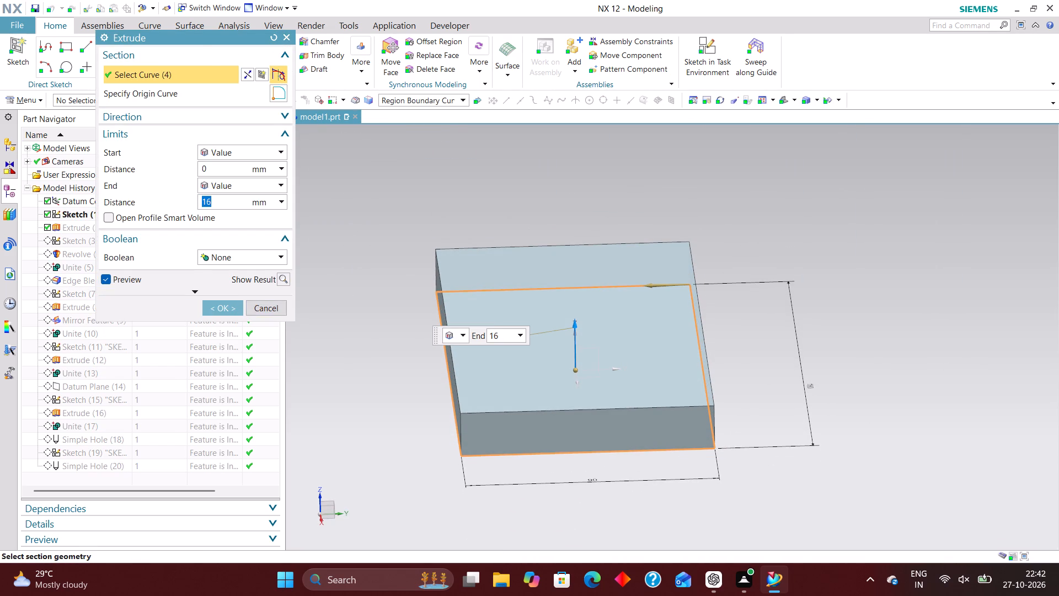
click(264, 310)
click(143, 213)
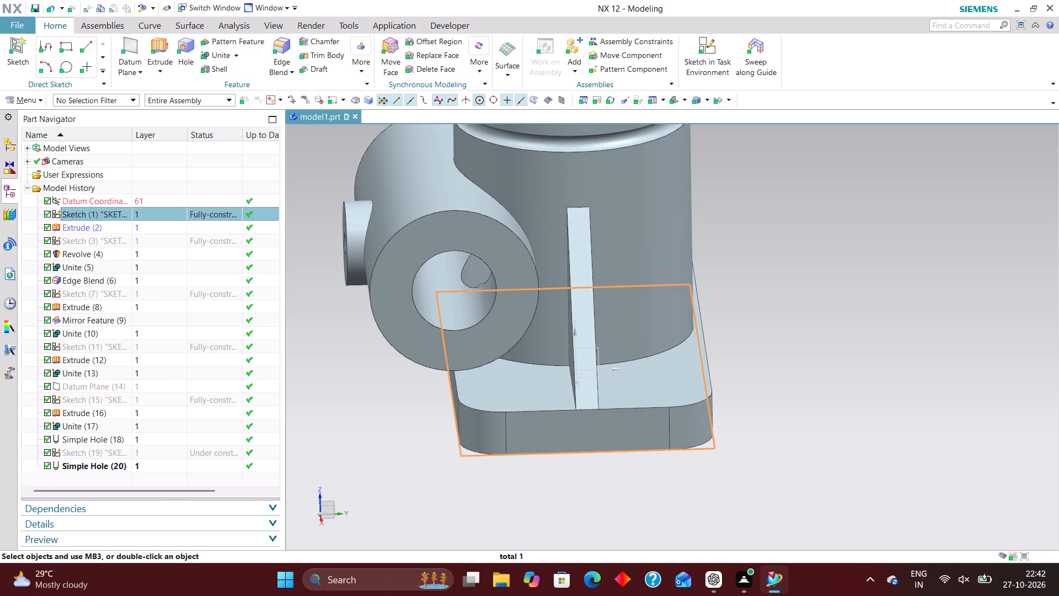
right_click(146, 215)
click(217, 279)
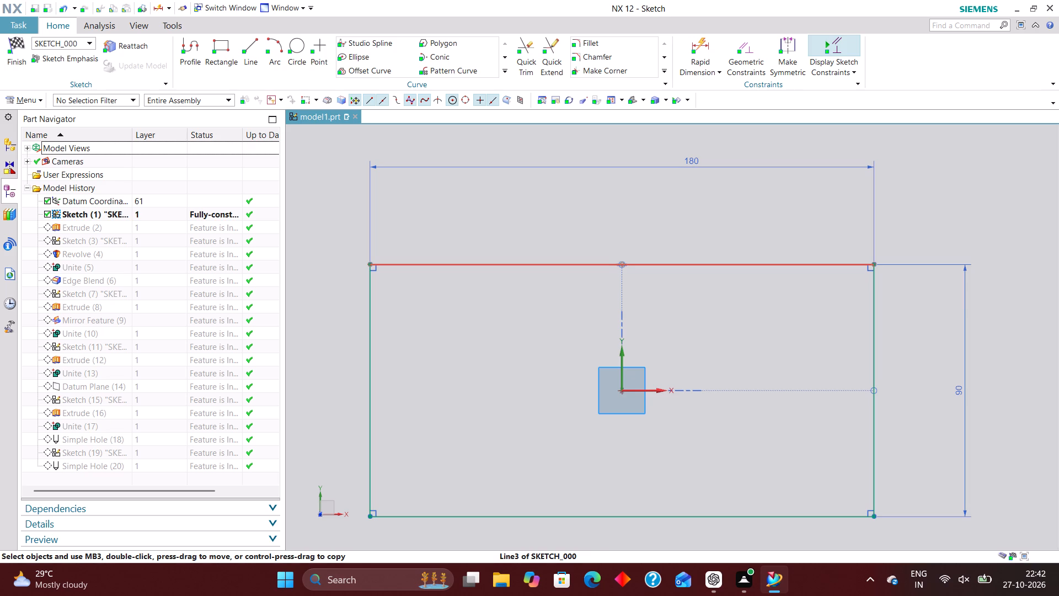
click(18, 46)
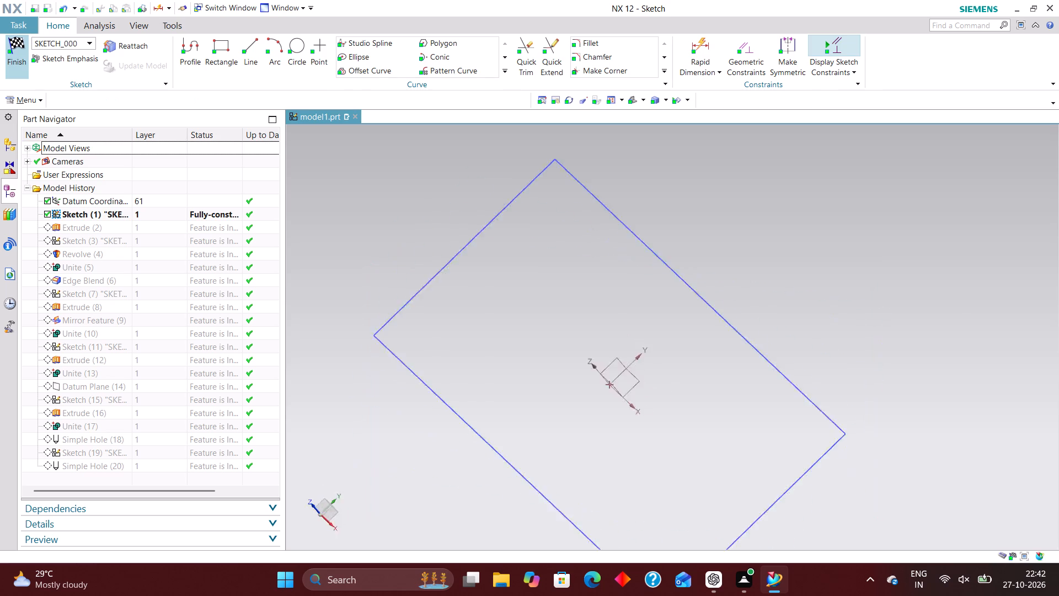
Open the revolved body's profile sketch for editing and move the outer wall's lower radial dimension closer to the profile.
click(152, 215)
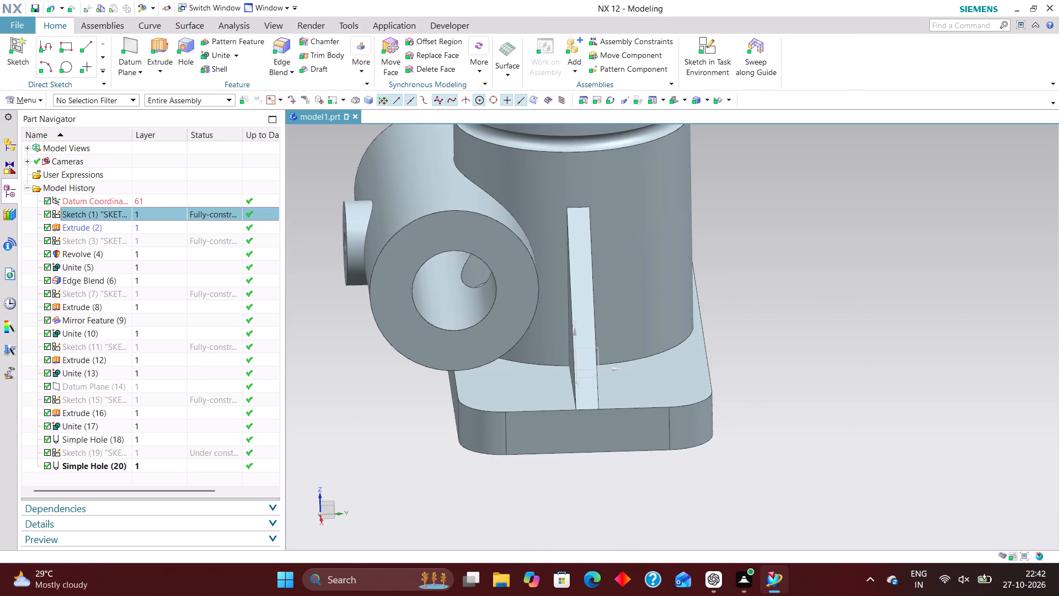
click(155, 243)
right_click(157, 244)
click(210, 269)
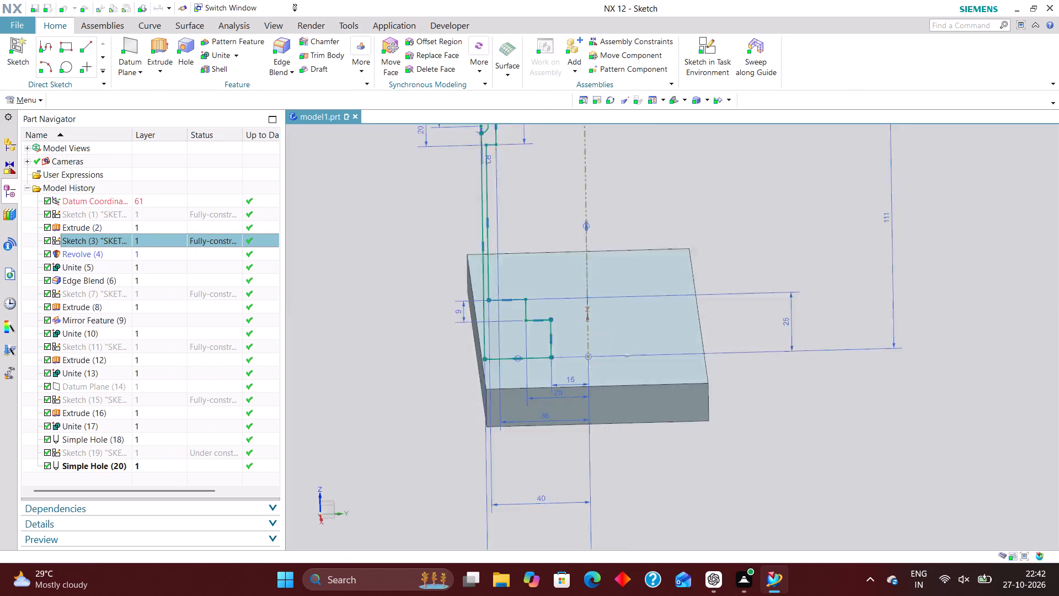
scroll(680, 296, up, 6)
scroll(548, 309, down, 4)
scroll(534, 394, up, 1)
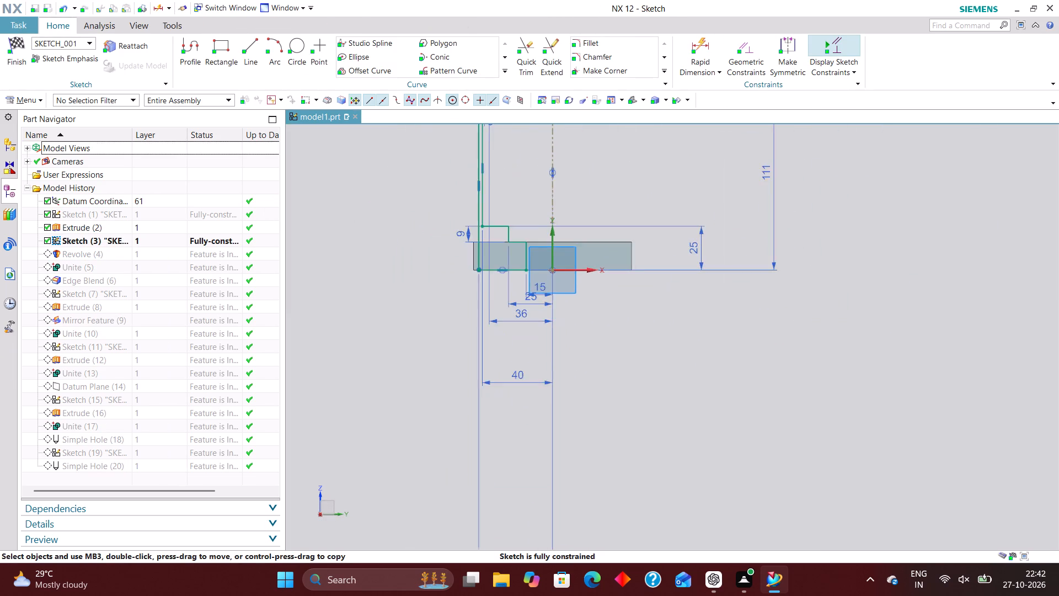
scroll(531, 337, down, 4)
scroll(531, 472, up, 2)
drag(524, 497, 523, 492)
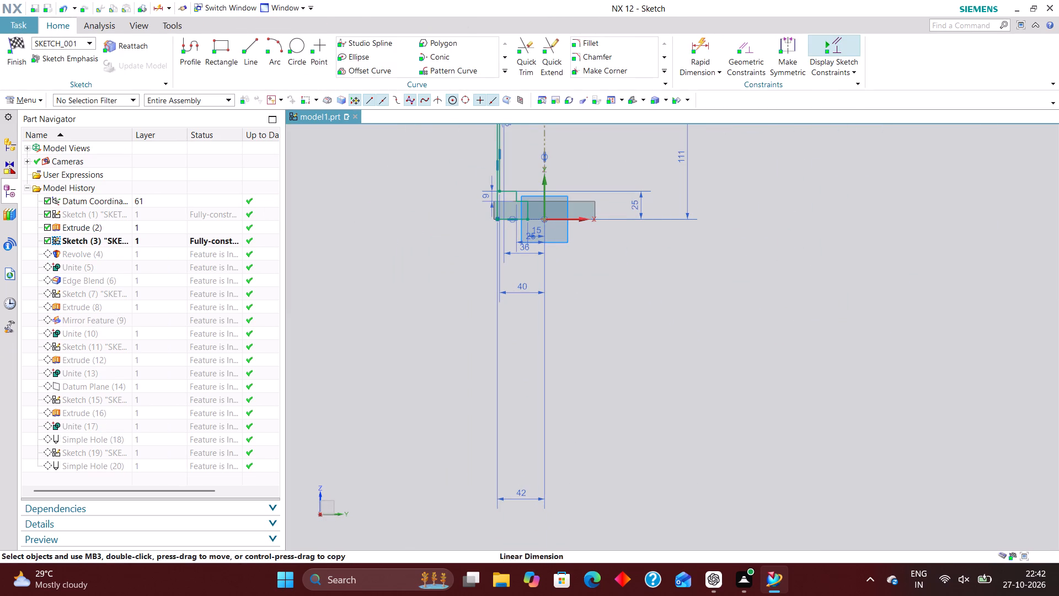
drag(523, 492, 518, 359)
Set the outer wall line's distance from the revolve axis to 45 mm and finish the sketch.
scroll(504, 180, up, 7)
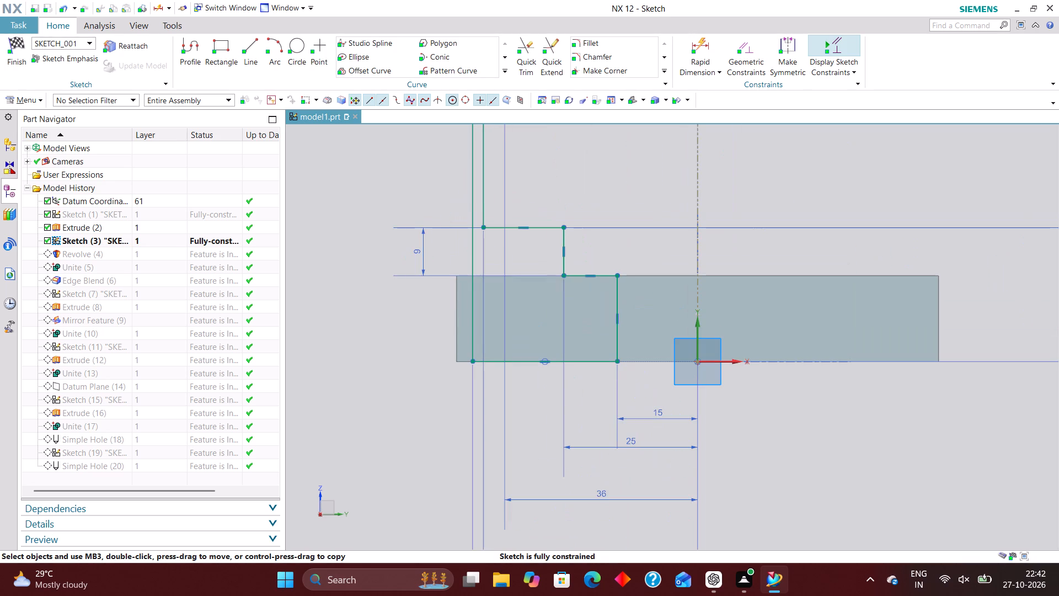
scroll(420, 261, down, 5)
scroll(445, 337, down, 2)
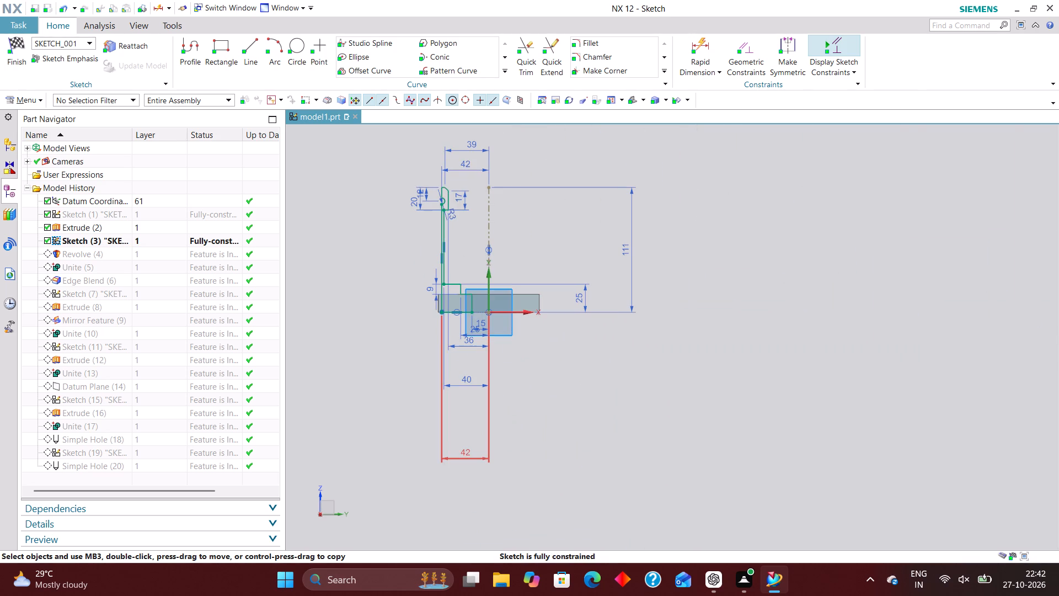
click(469, 456)
click(467, 453)
text(45)
drag(389, 457, 362, 456)
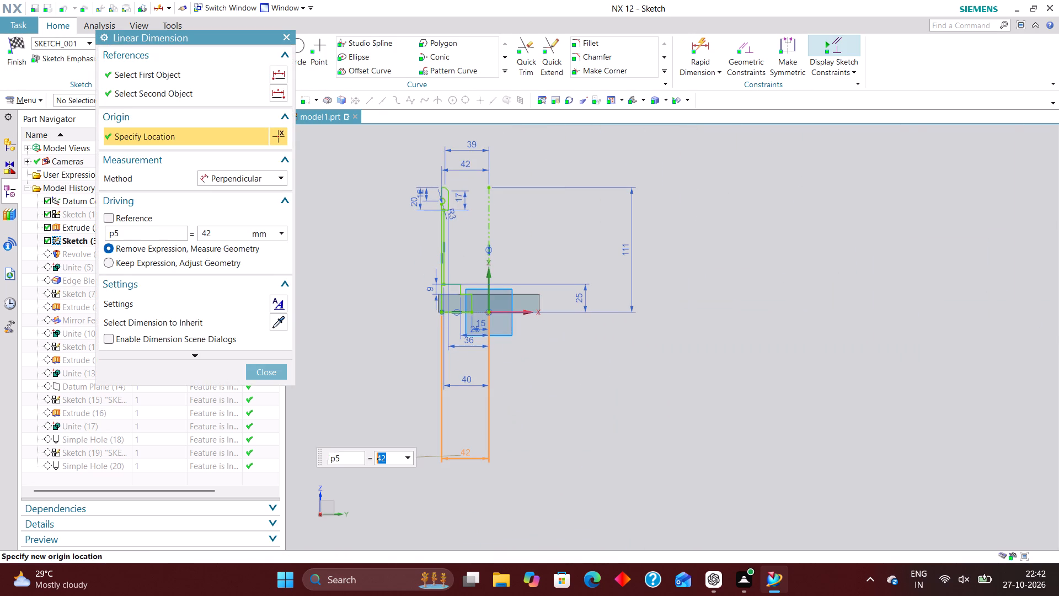
drag(362, 456, 360, 456)
key(4)
key(5)
key(Return)
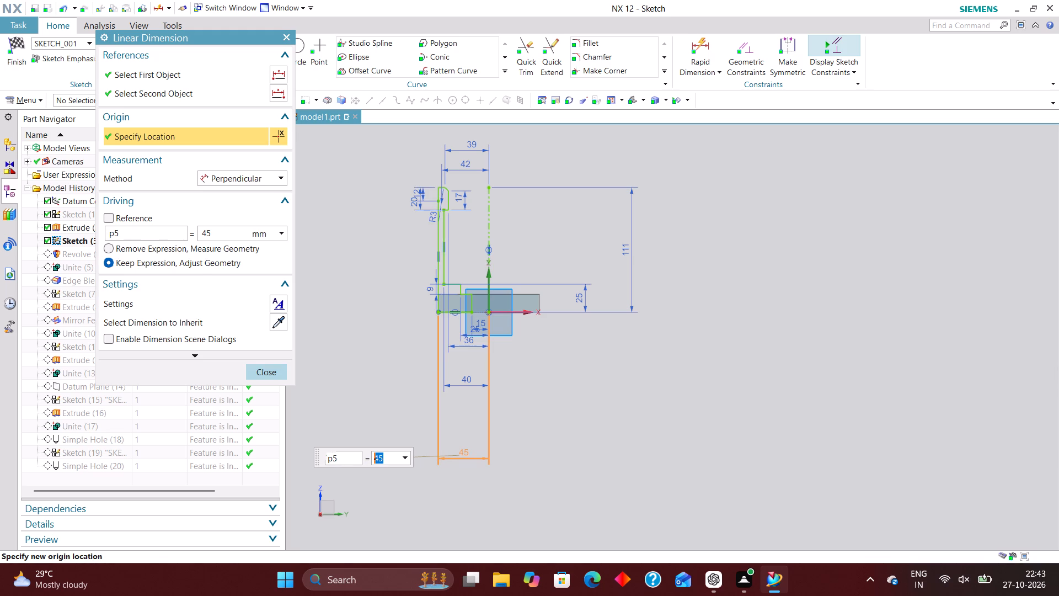
click(260, 371)
scroll(455, 191, up, 6)
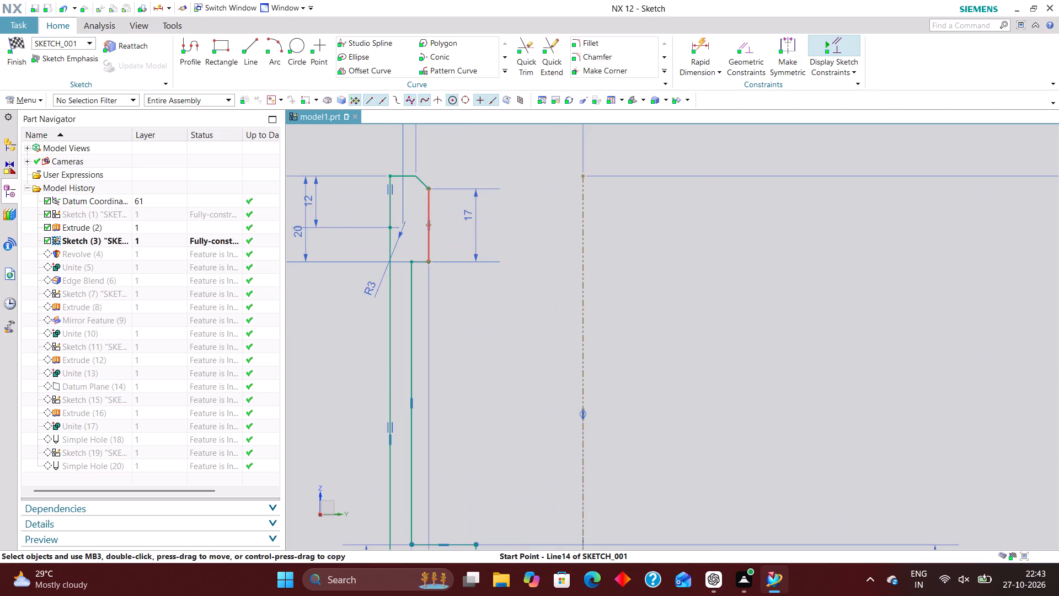
scroll(421, 173, down, 4)
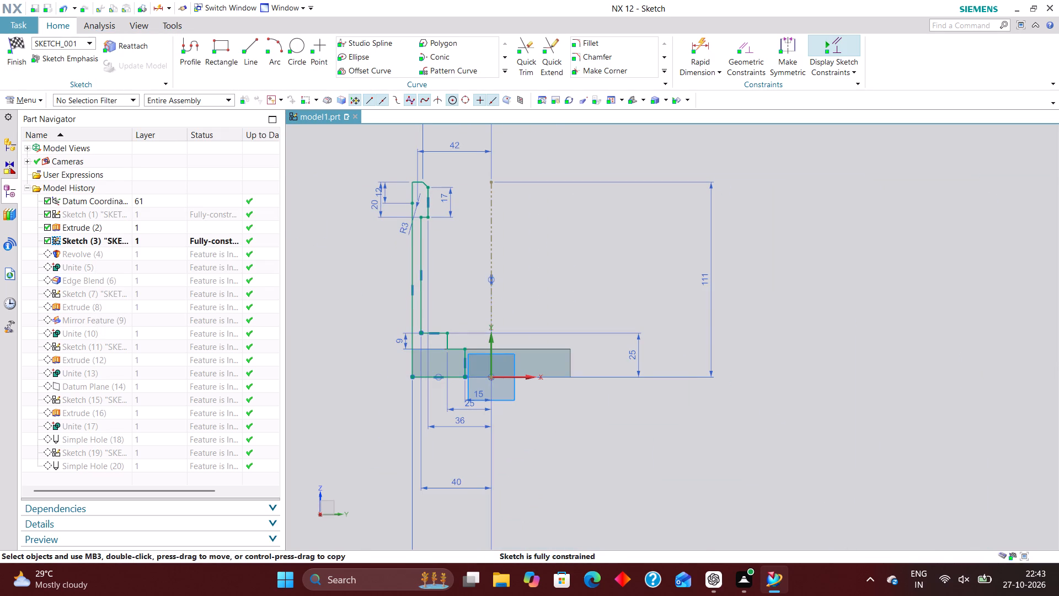
click(13, 41)
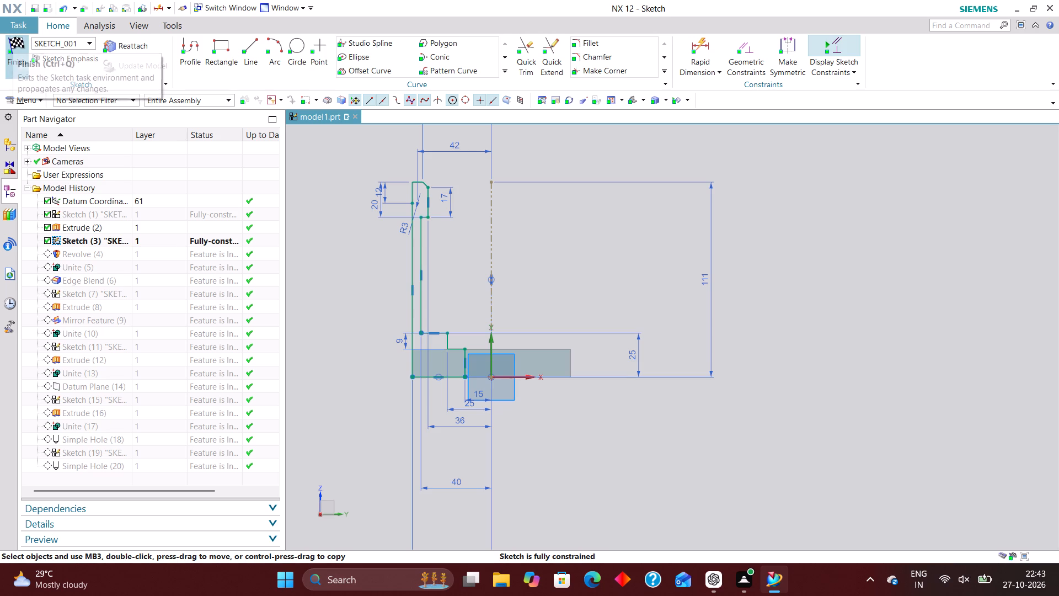
Check the updated housing from several angles and reopen the revolved body's profile sketch with rollback.
scroll(545, 291, down, 3)
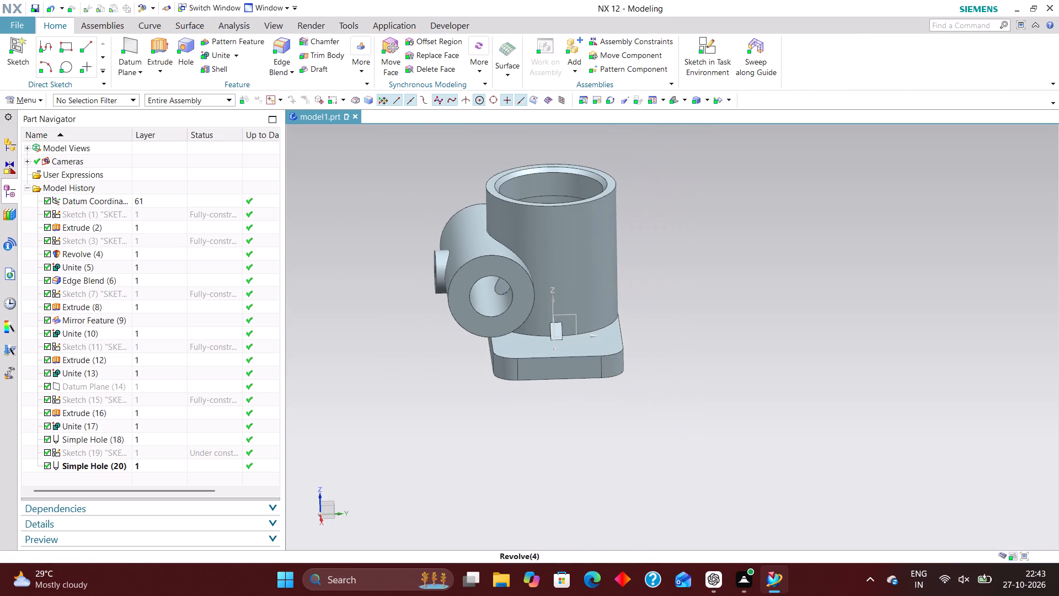
middle_drag(699, 284, 697, 356)
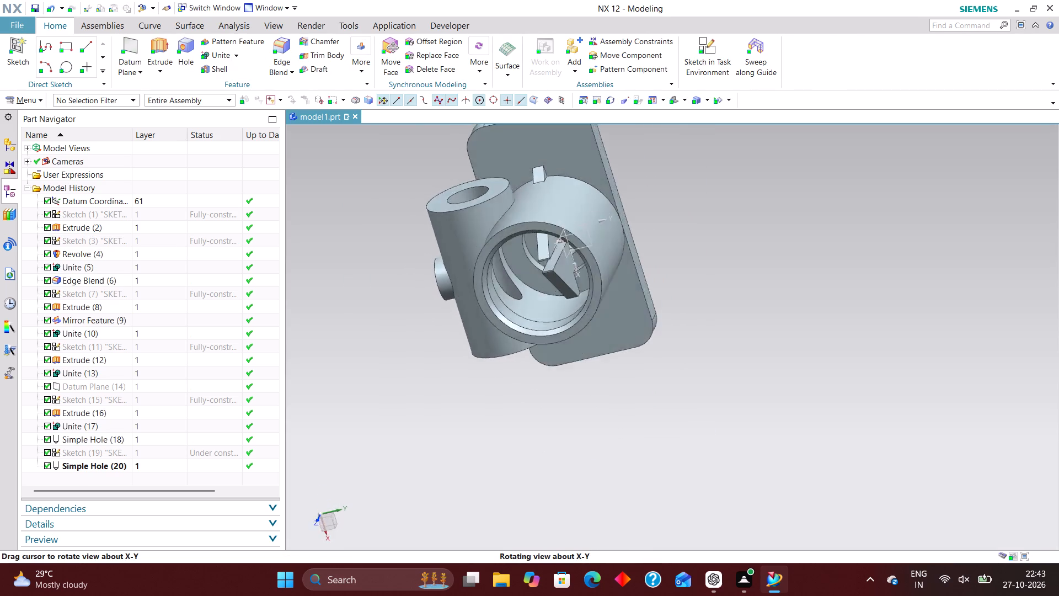
middle_drag(697, 356, 697, 365)
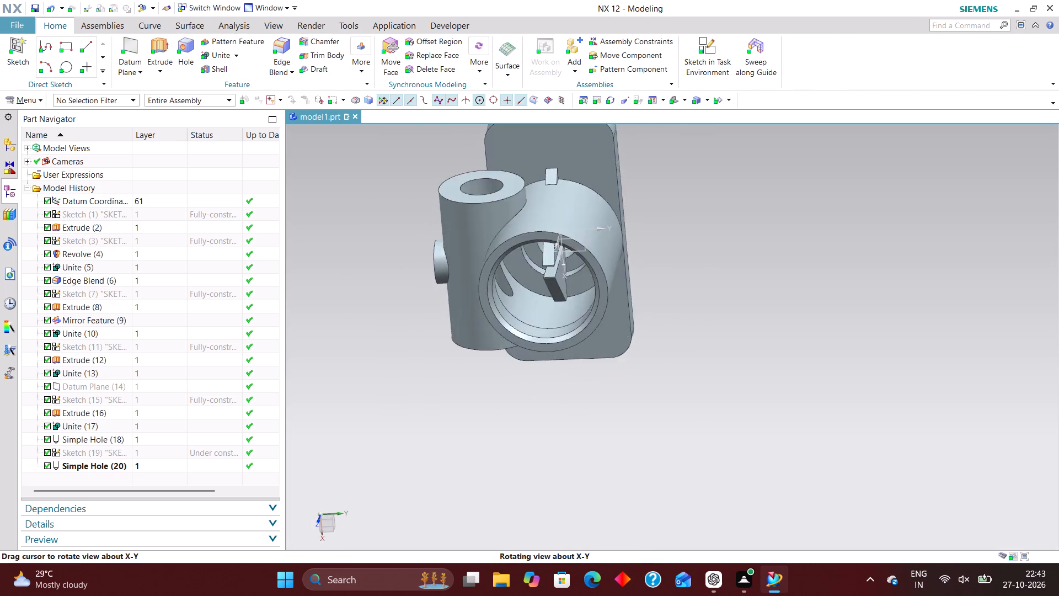
middle_drag(697, 365, 681, 285)
click(166, 242)
right_click(165, 242)
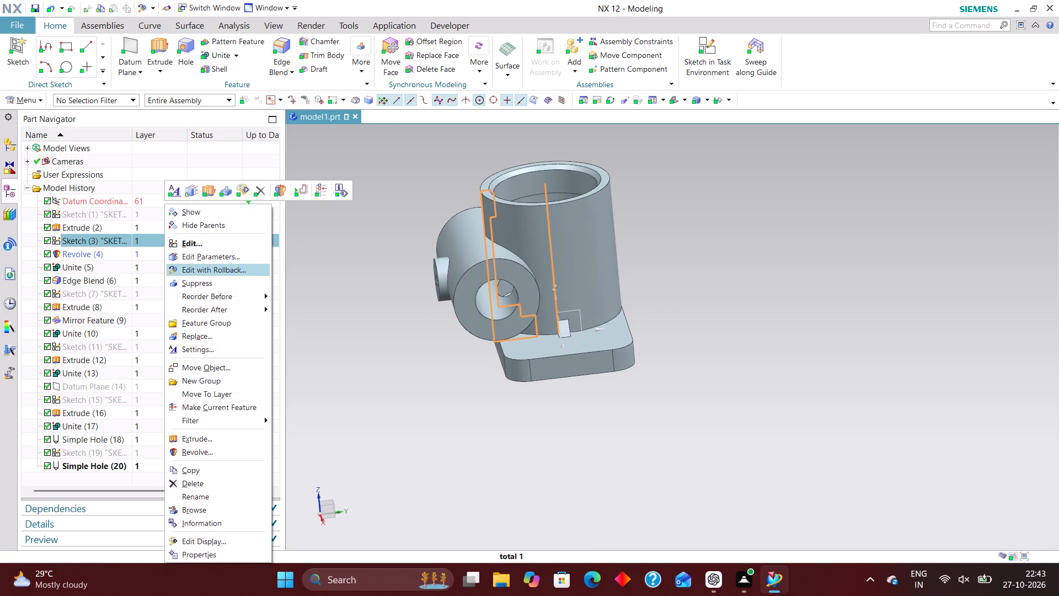
click(218, 270)
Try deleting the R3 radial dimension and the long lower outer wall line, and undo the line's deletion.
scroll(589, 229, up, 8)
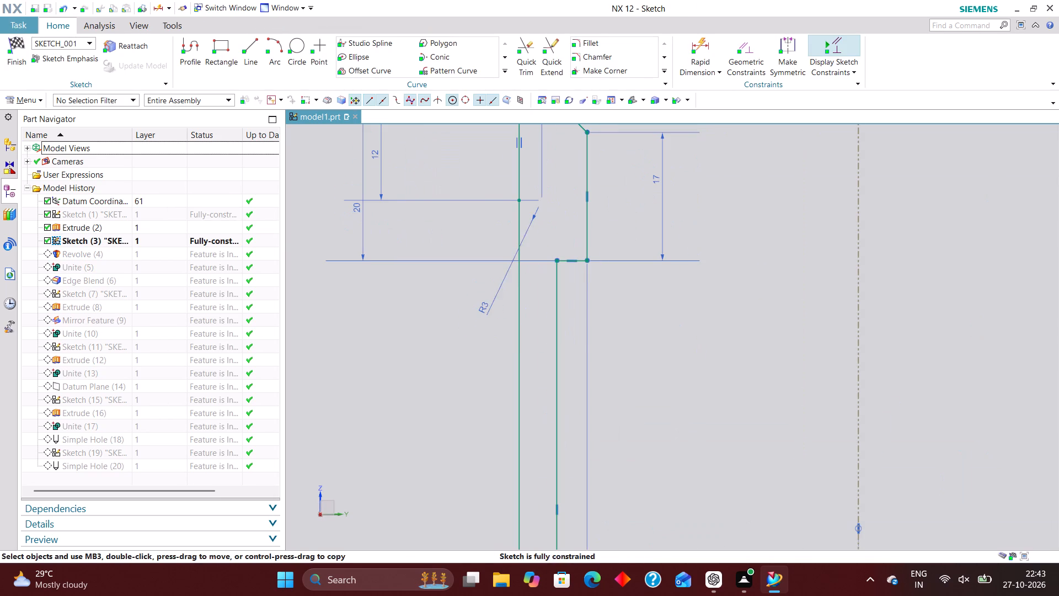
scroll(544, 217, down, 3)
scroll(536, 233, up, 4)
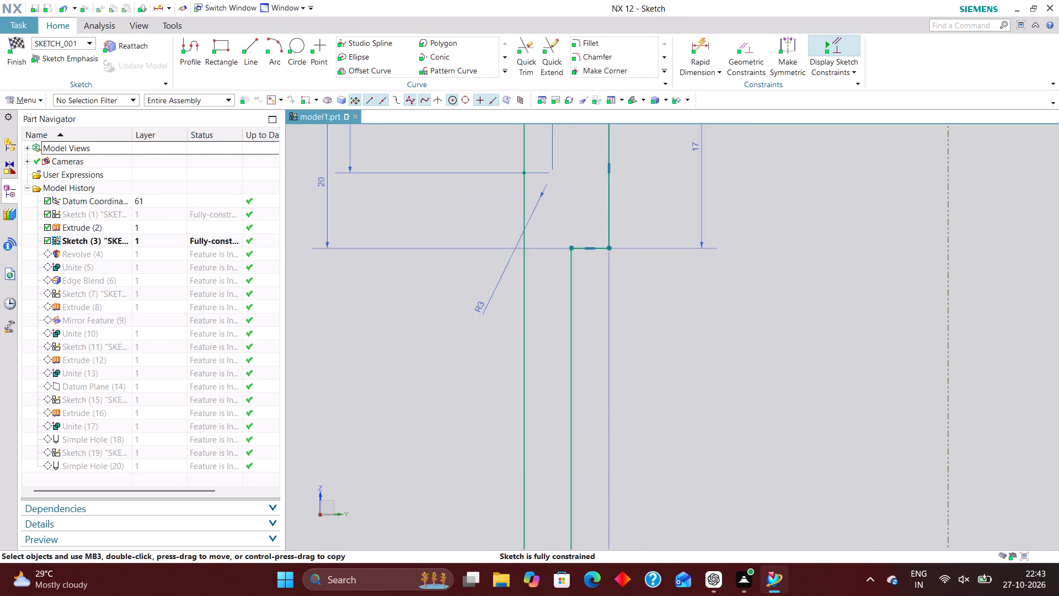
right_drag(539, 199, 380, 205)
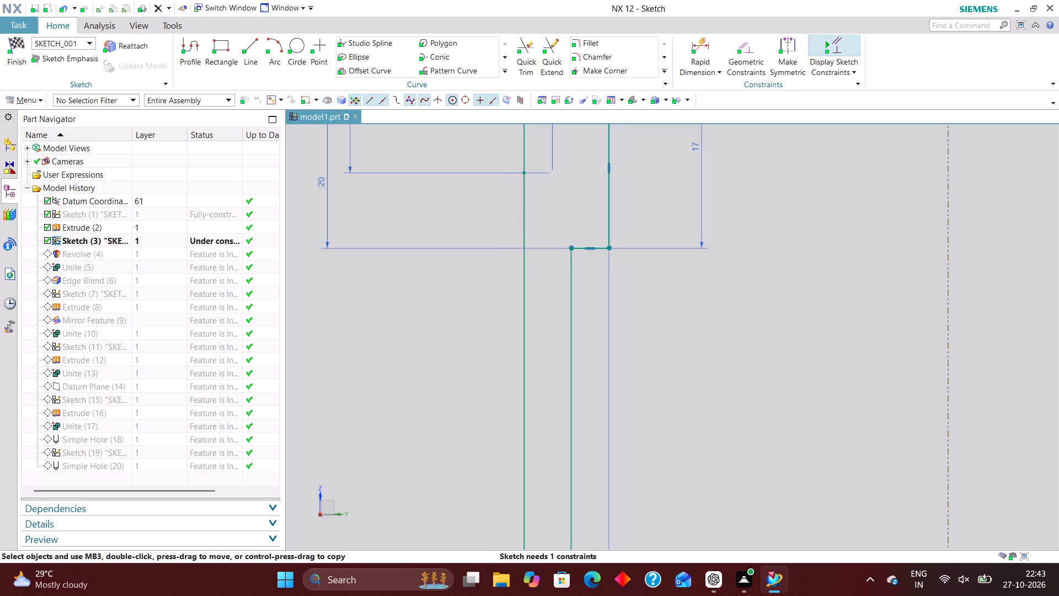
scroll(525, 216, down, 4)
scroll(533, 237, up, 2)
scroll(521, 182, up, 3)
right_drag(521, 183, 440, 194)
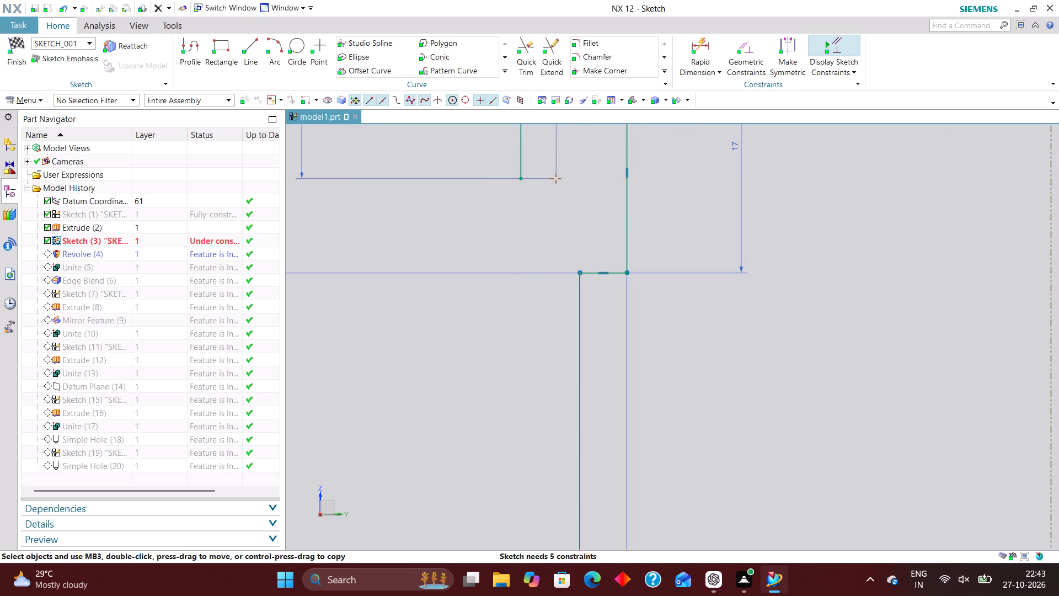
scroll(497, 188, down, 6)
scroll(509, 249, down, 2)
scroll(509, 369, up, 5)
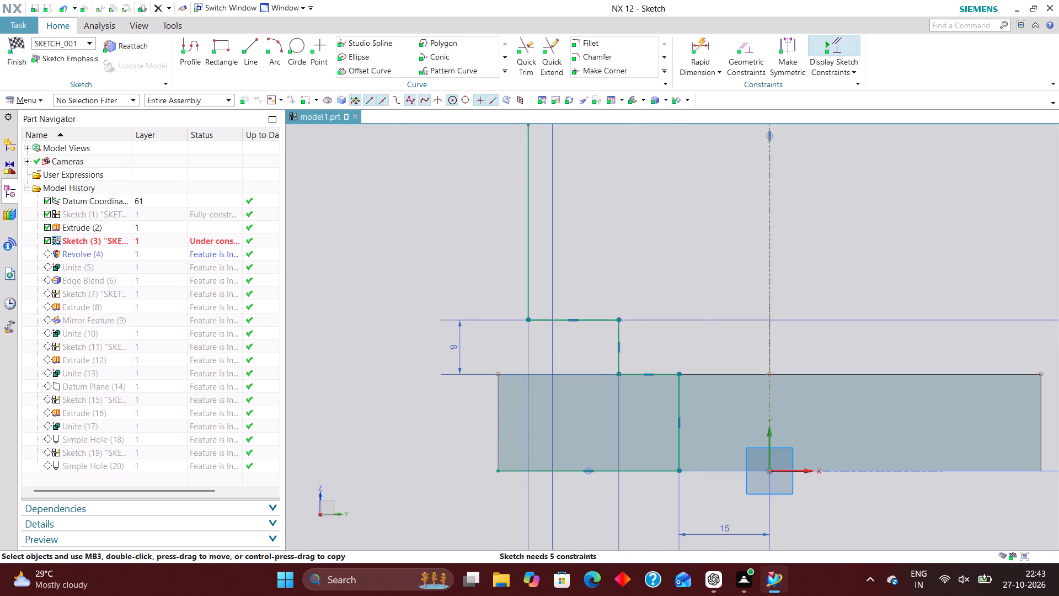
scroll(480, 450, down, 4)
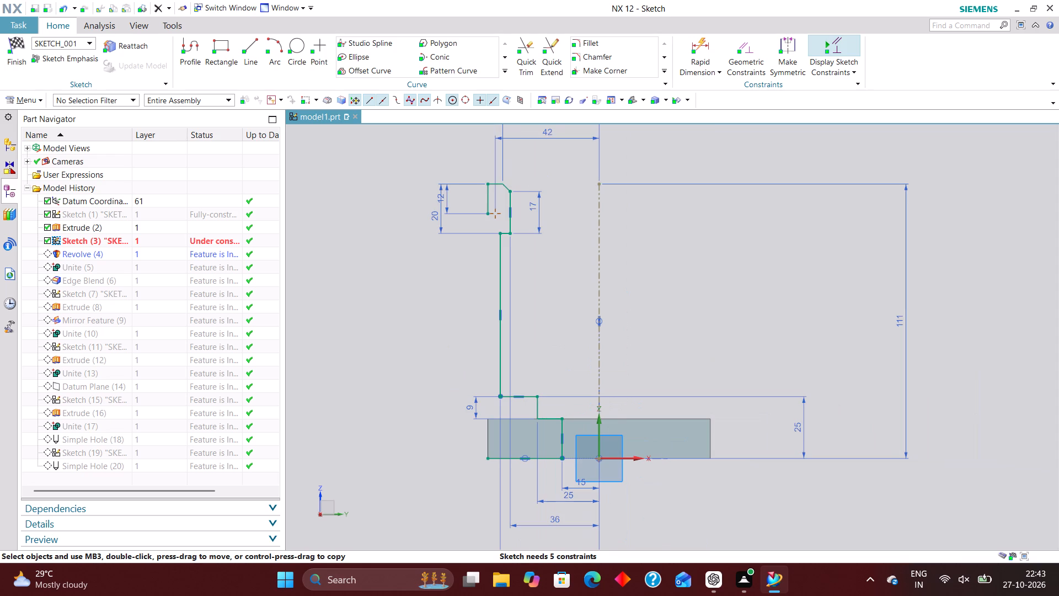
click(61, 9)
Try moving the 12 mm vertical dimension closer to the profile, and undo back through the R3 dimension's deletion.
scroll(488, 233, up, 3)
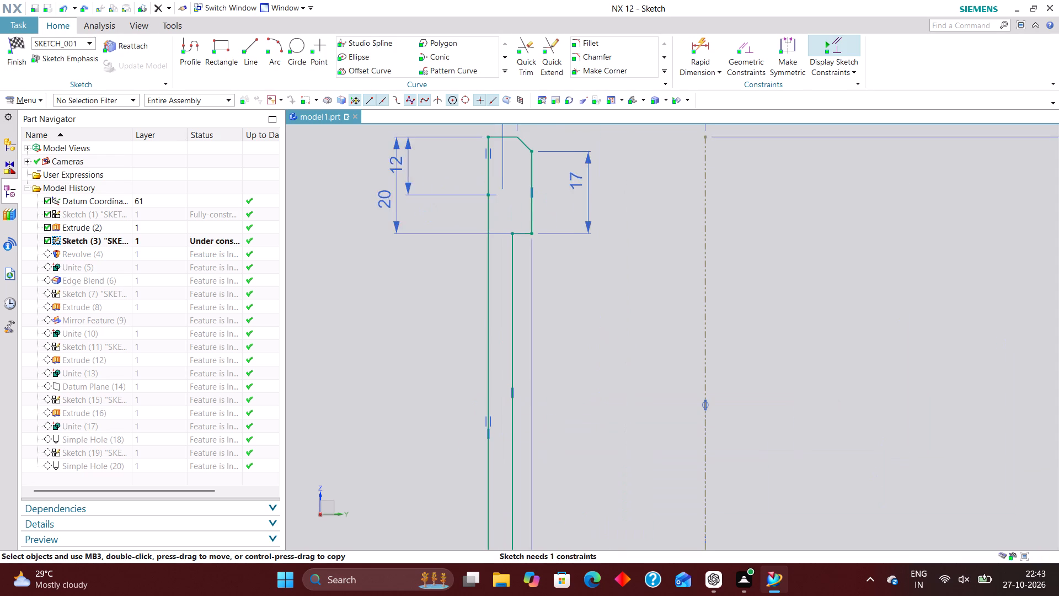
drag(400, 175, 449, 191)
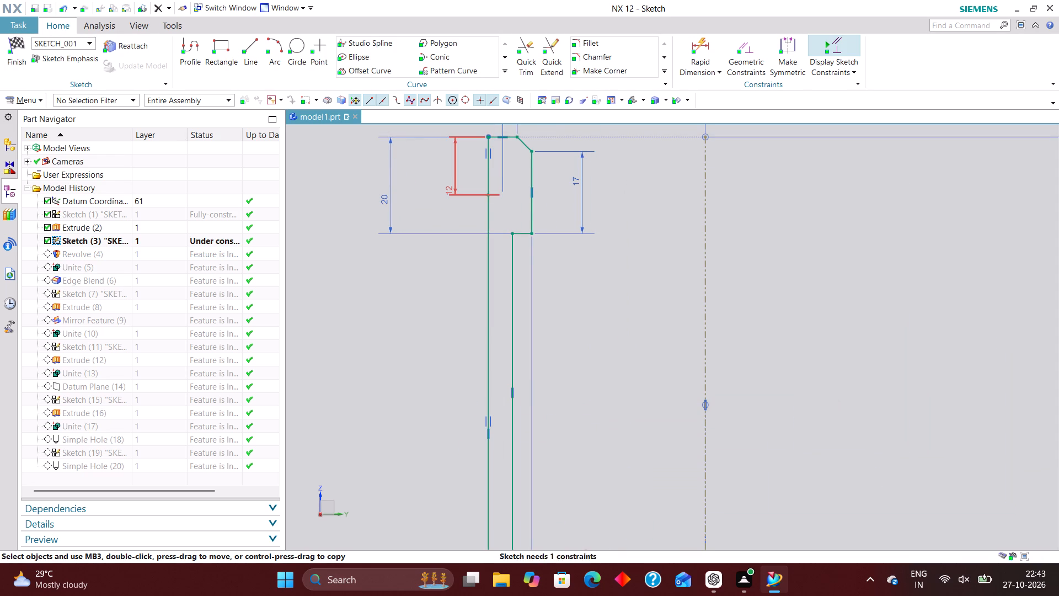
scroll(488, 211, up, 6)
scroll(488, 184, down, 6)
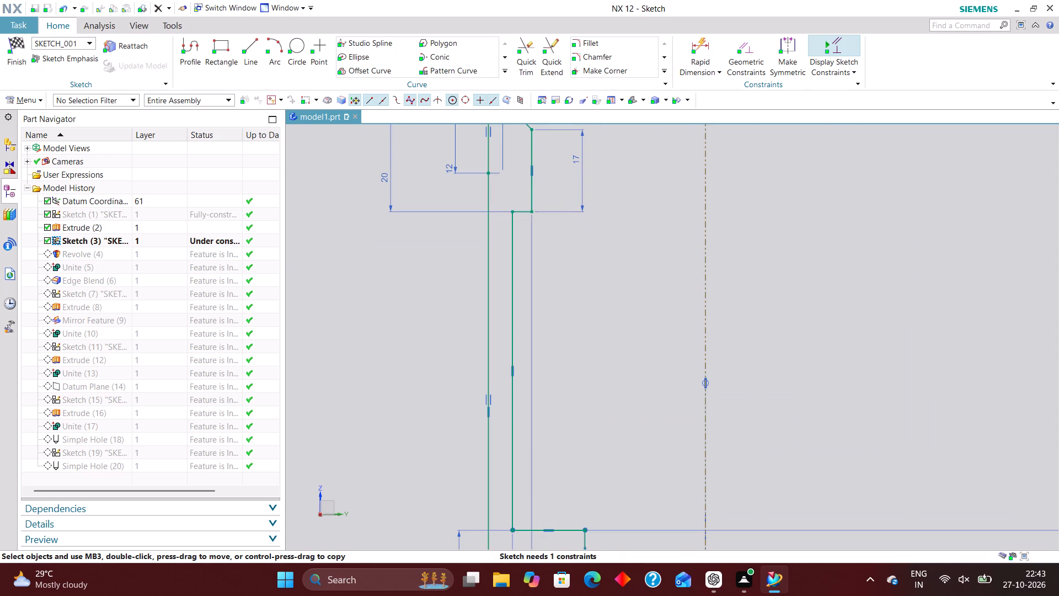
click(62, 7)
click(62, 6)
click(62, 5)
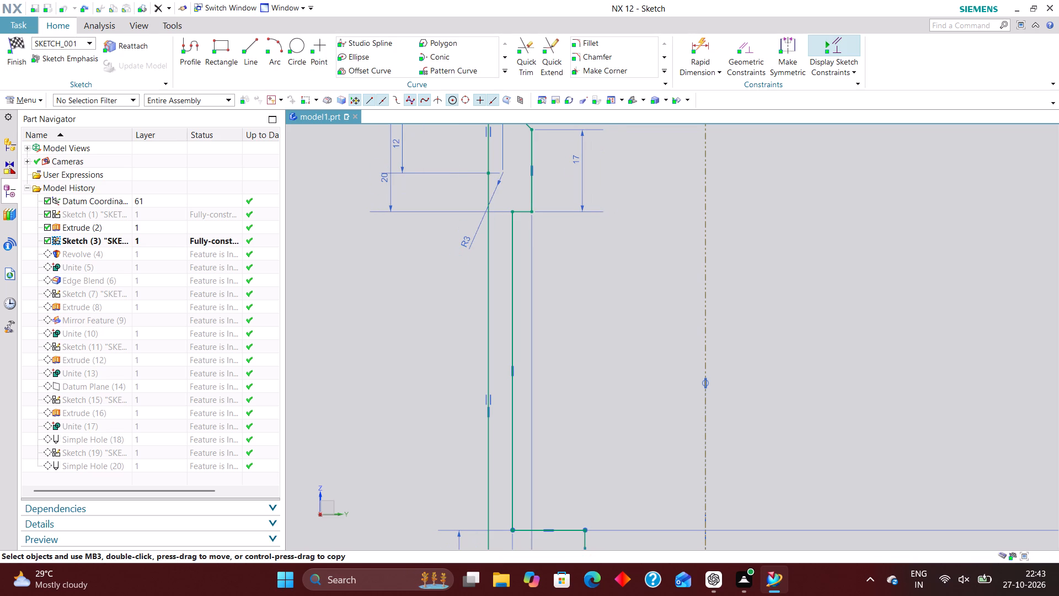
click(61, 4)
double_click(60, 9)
Delete the R3 radial dimension and the long lower outer wall line from the profile.
scroll(457, 285, down, 3)
scroll(471, 275, up, 4)
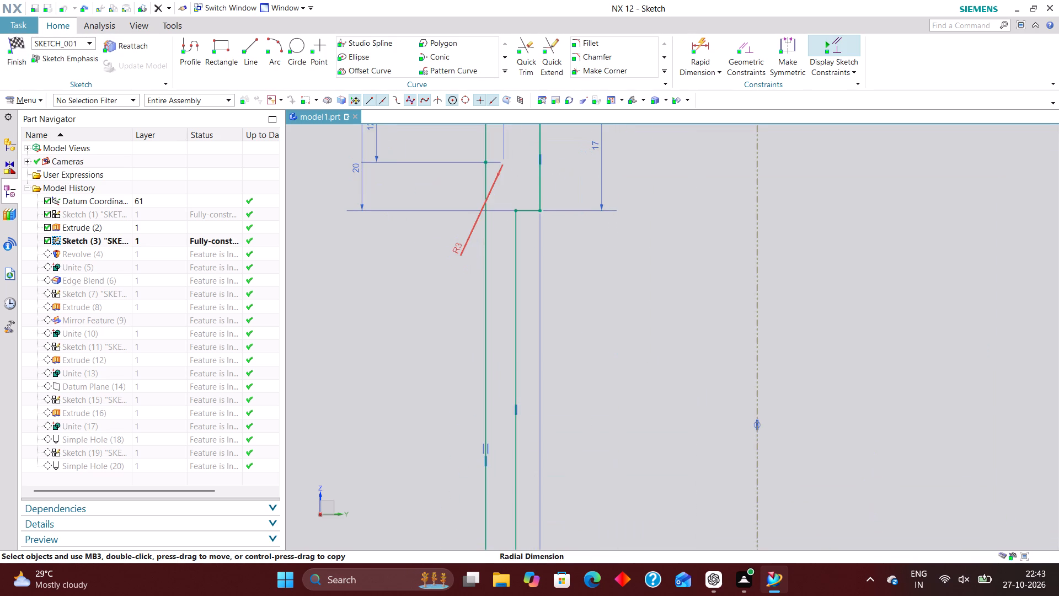
right_drag(462, 254, 381, 261)
scroll(455, 268, down, 3)
scroll(464, 236, up, 5)
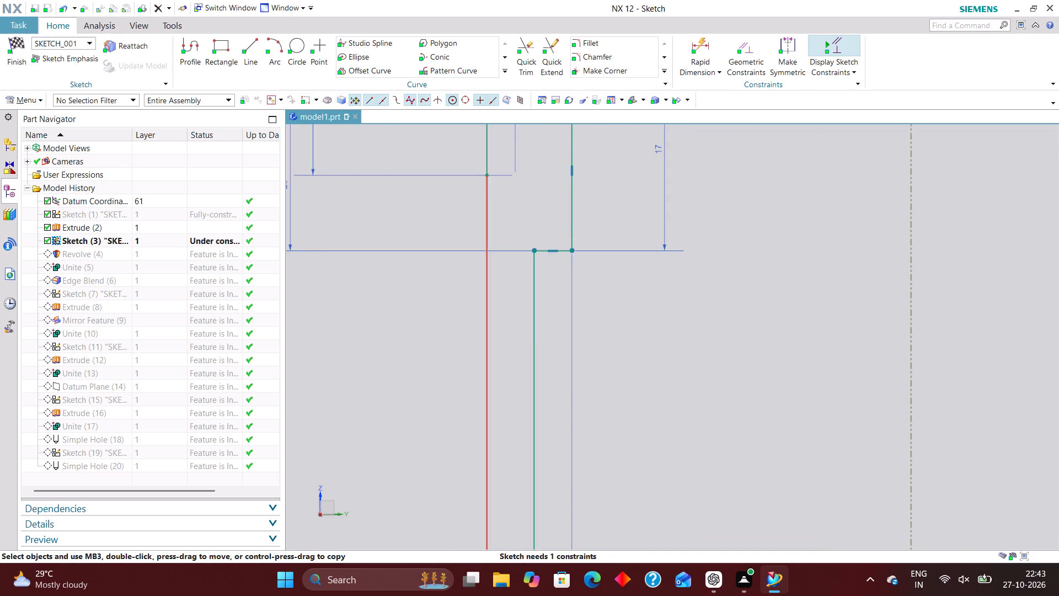
right_drag(487, 215, 425, 224)
scroll(482, 174, down, 3)
scroll(462, 259, down, 2)
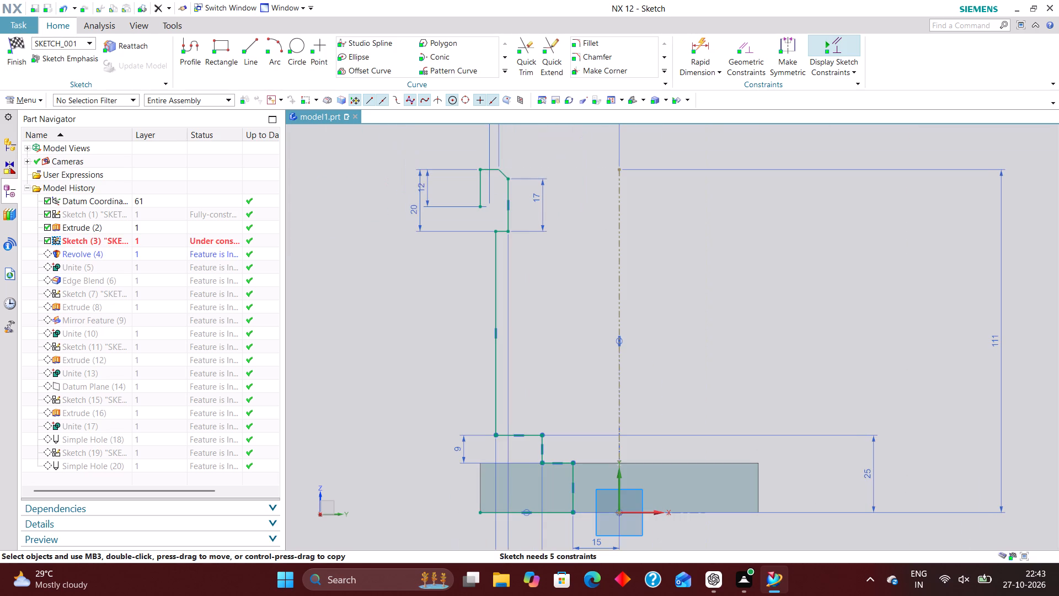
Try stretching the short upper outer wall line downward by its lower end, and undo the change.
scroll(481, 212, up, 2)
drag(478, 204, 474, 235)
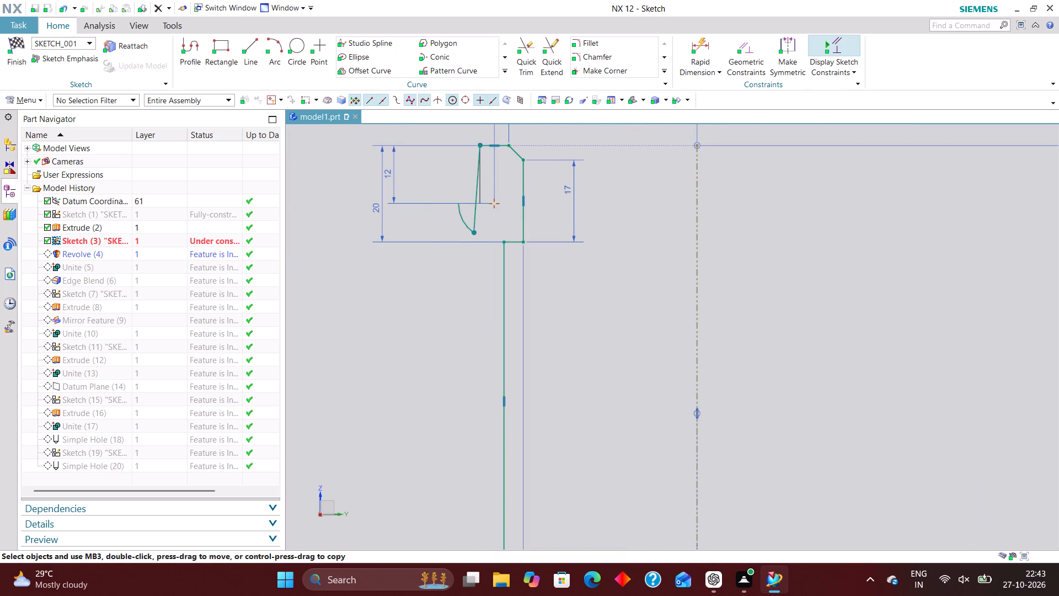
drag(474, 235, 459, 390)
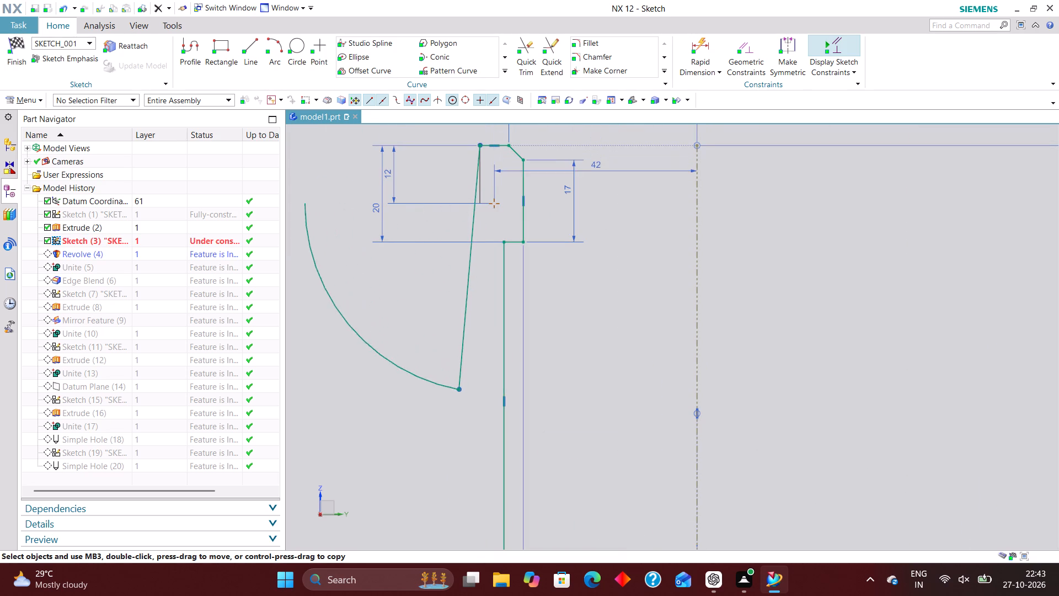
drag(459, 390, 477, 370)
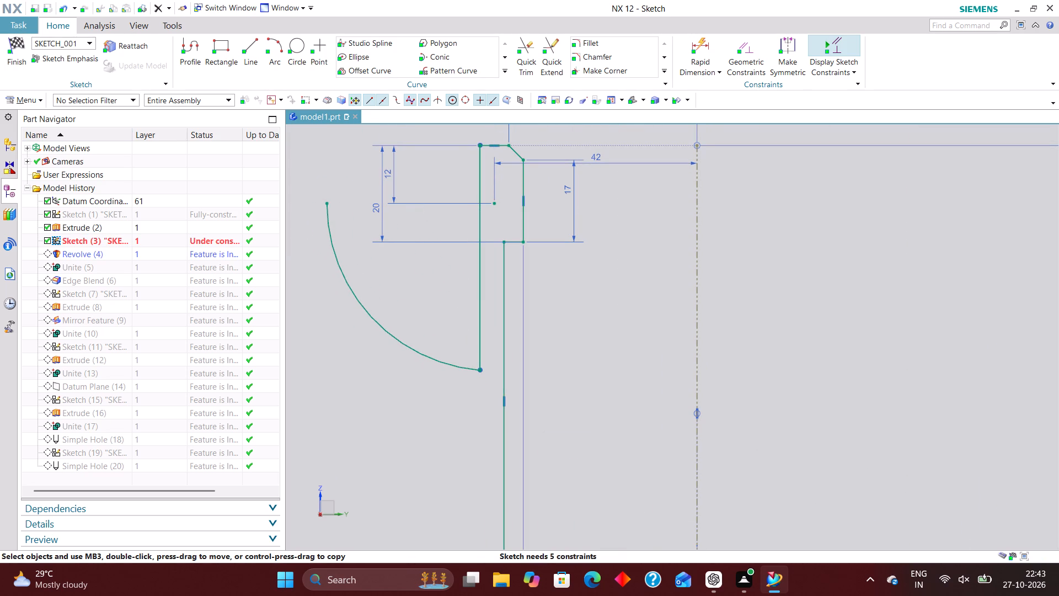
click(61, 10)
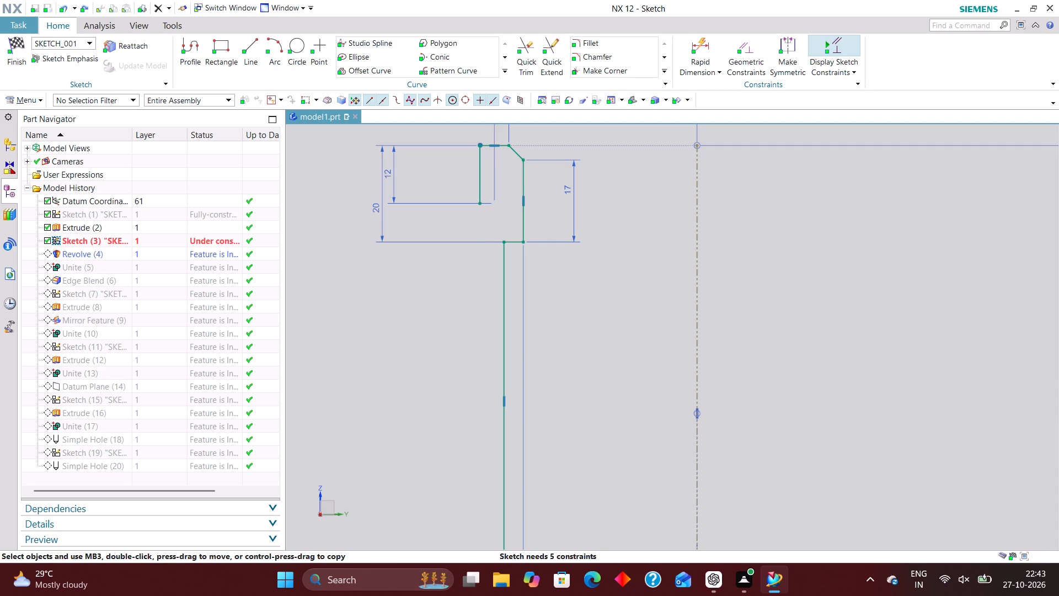
Delete the 12 mm vertical dimension beside the short upper outer wall line.
scroll(453, 231, down, 4)
scroll(467, 263, up, 3)
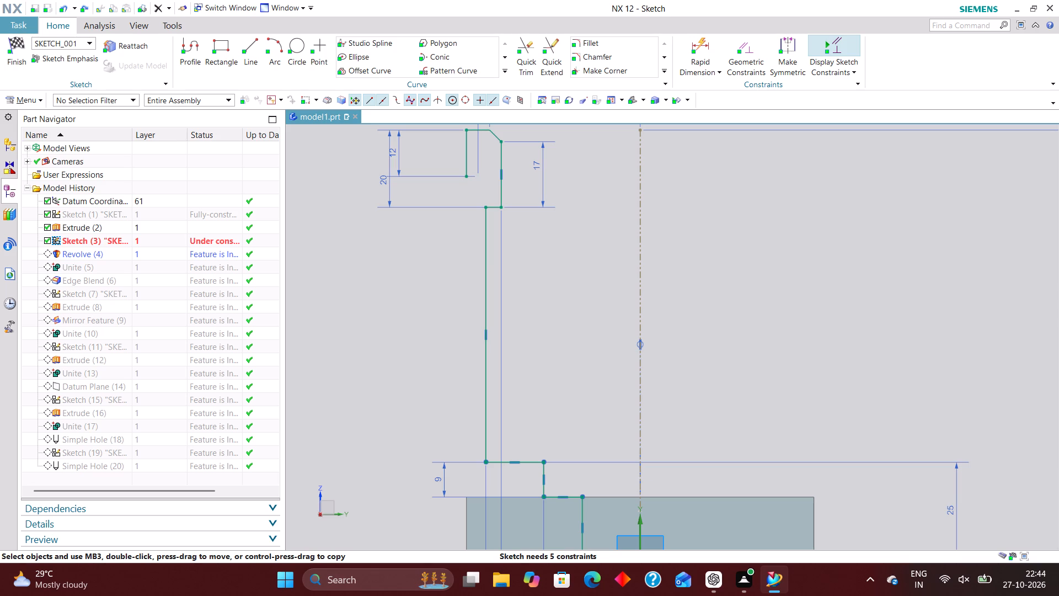
right_drag(400, 155, 334, 151)
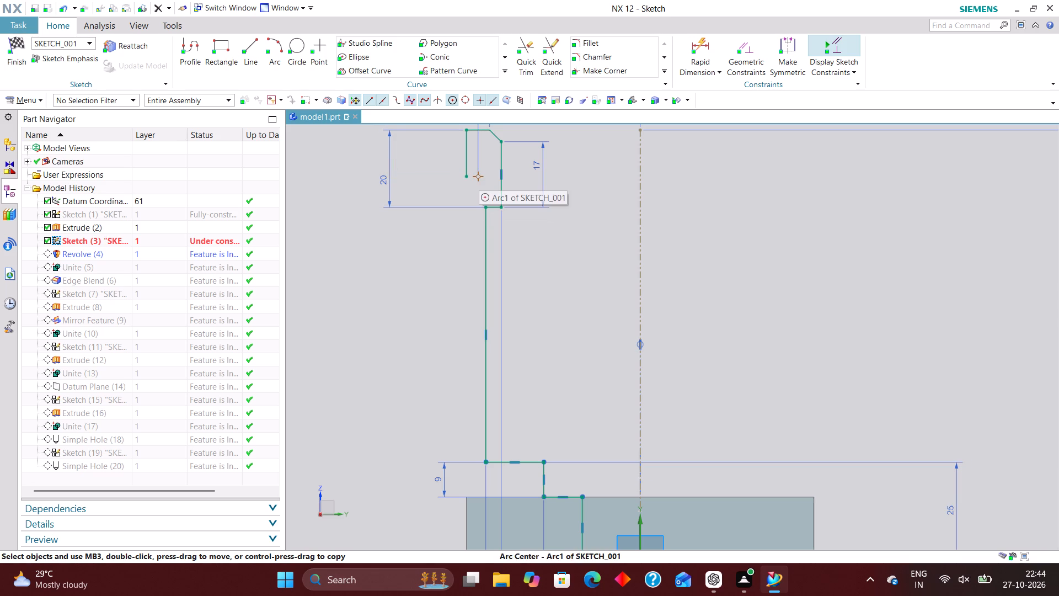
Extend the short upper outer wall line down to the profile's bottom line with Quick Extend.
click(553, 58)
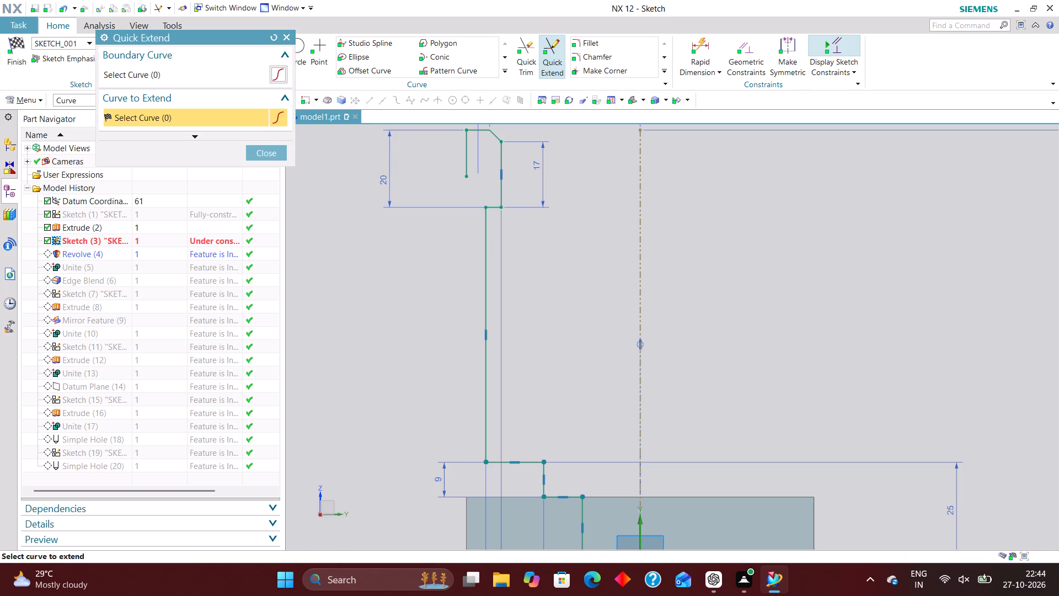
click(464, 158)
scroll(499, 204, down, 4)
scroll(498, 277, up, 3)
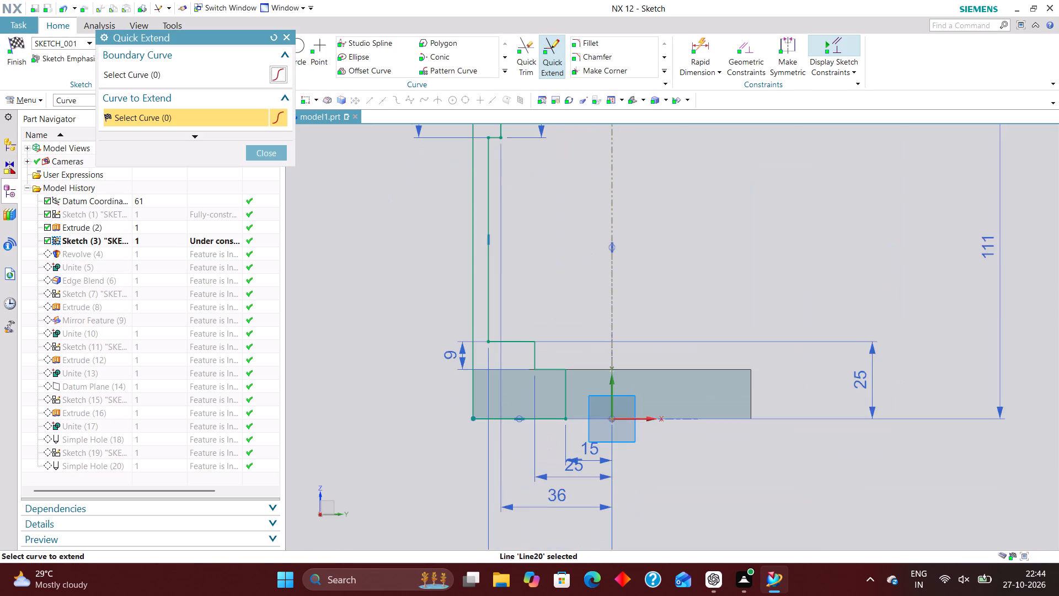
click(279, 157)
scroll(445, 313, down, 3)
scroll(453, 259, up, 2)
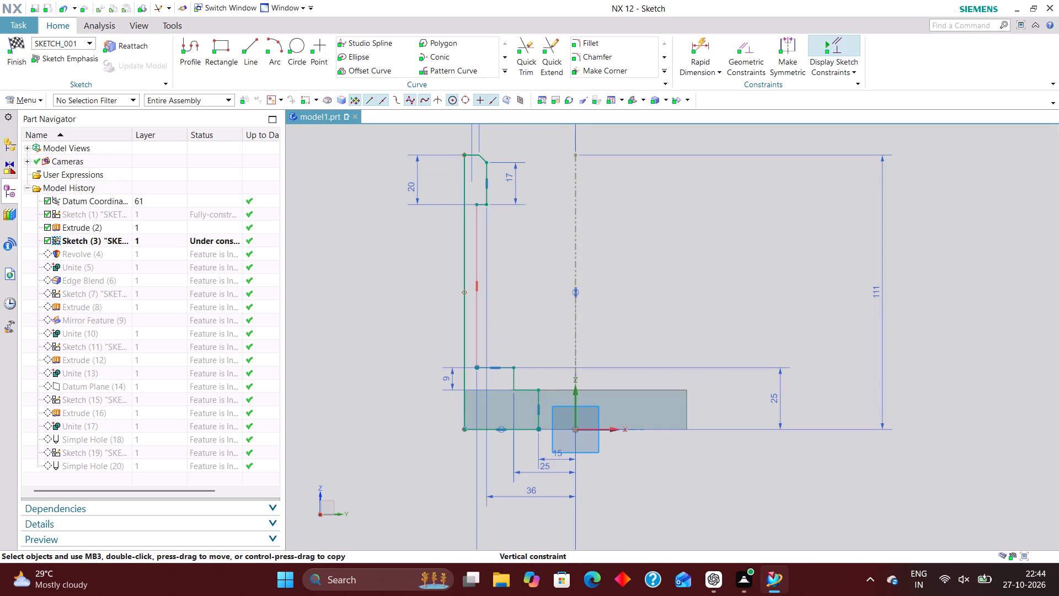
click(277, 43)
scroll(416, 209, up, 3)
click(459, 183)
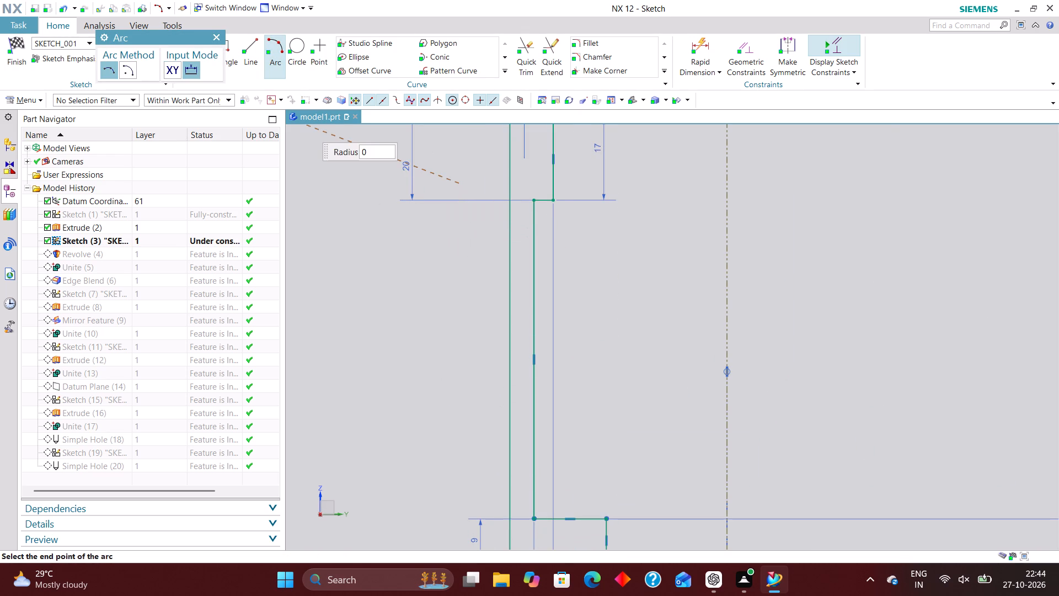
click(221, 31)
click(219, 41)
Sketch a small circle outside the outer wall, its centre about 18 mm below the profile's top edge.
click(291, 44)
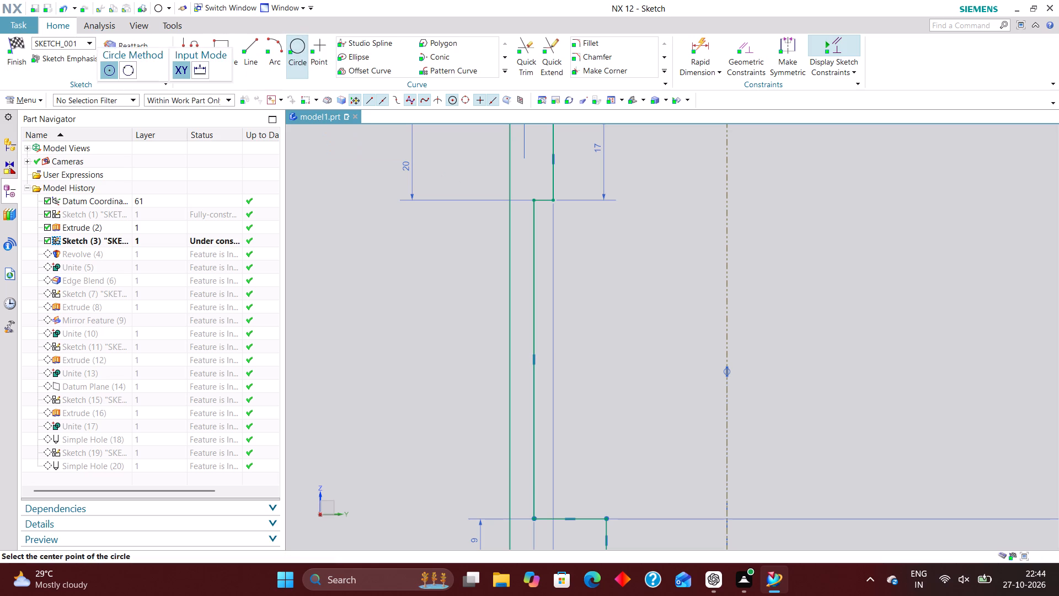
click(436, 192)
click(450, 209)
scroll(504, 203, down, 2)
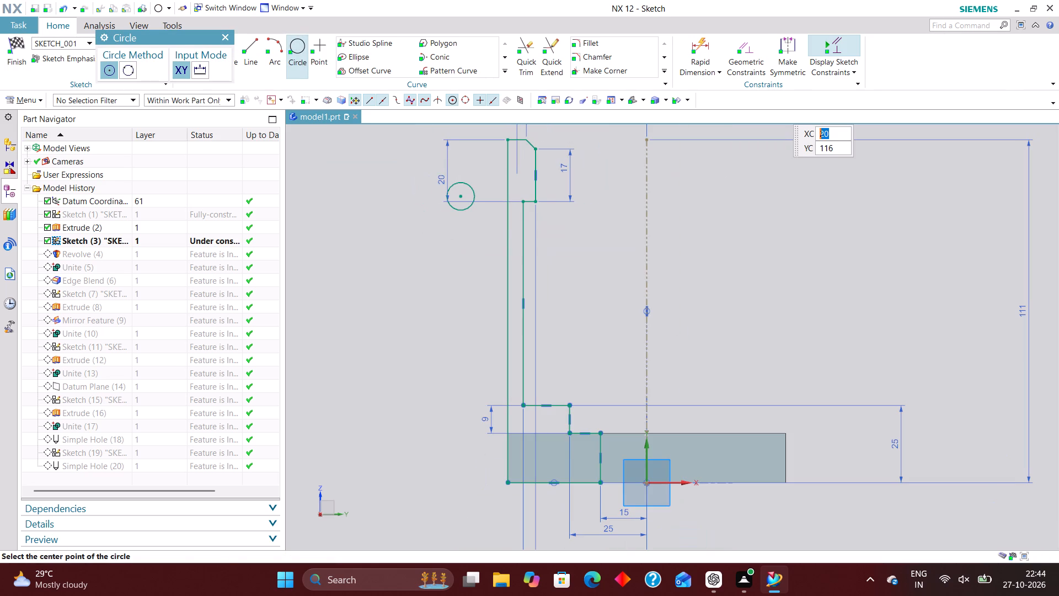
Dimension the small circle's centre vertically from the profile's top edge and set the distance to 12 mm.
click(698, 40)
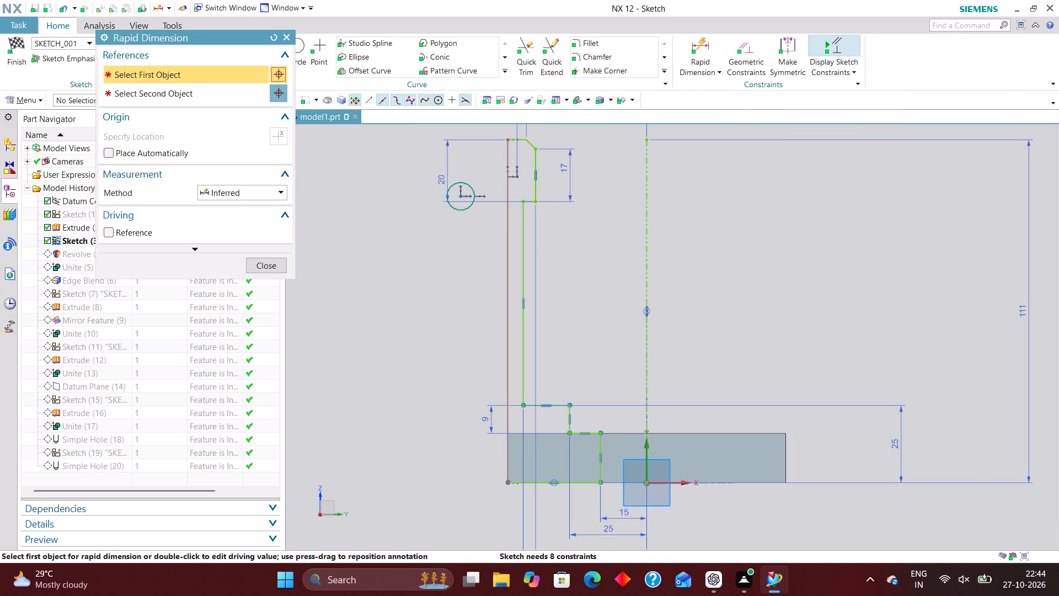
scroll(525, 139, up, 5)
click(506, 142)
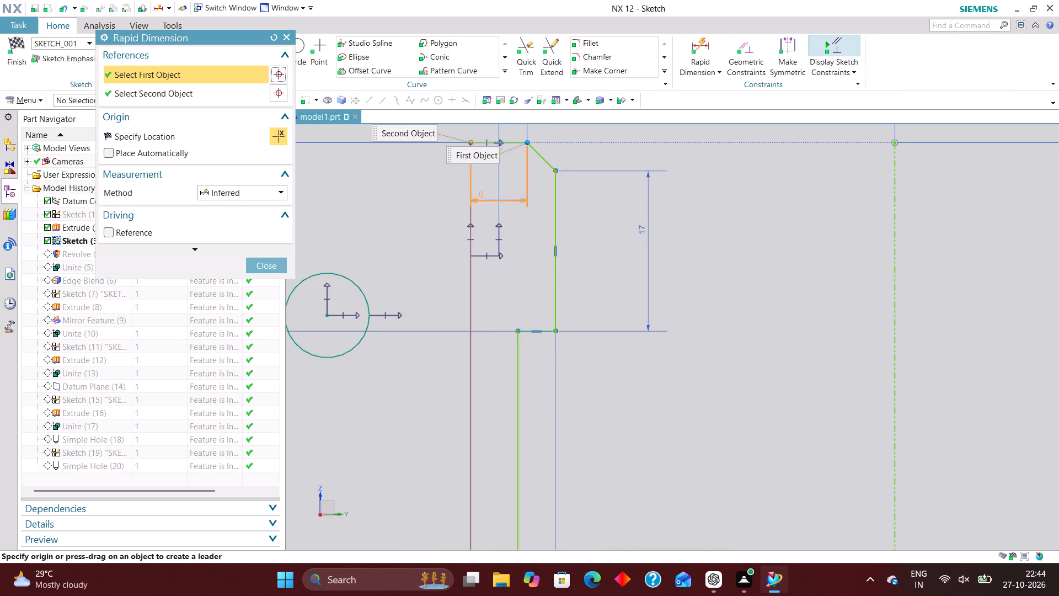
click(326, 313)
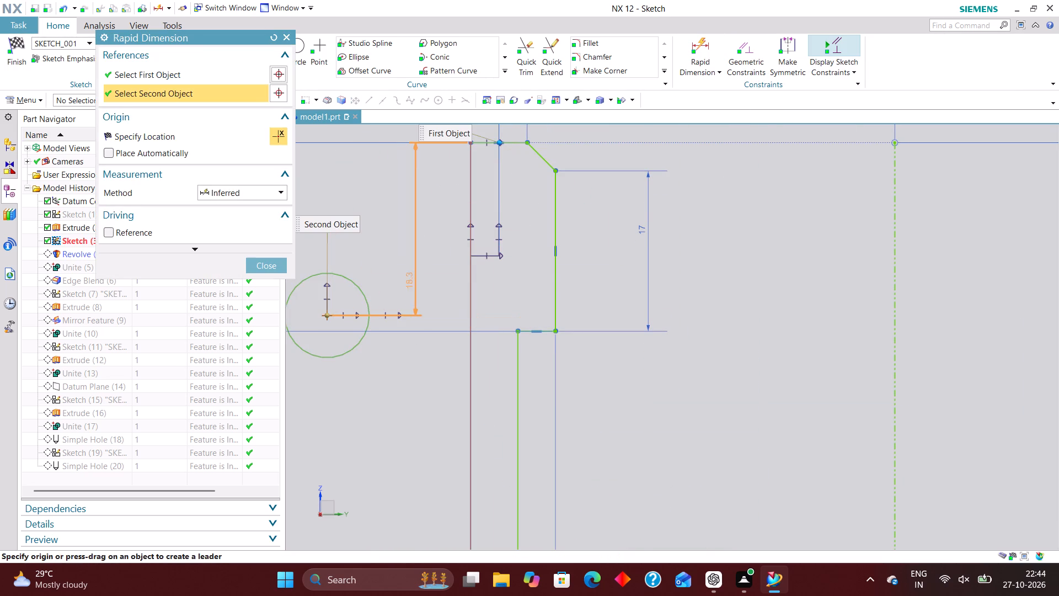
scroll(473, 260, down, 4)
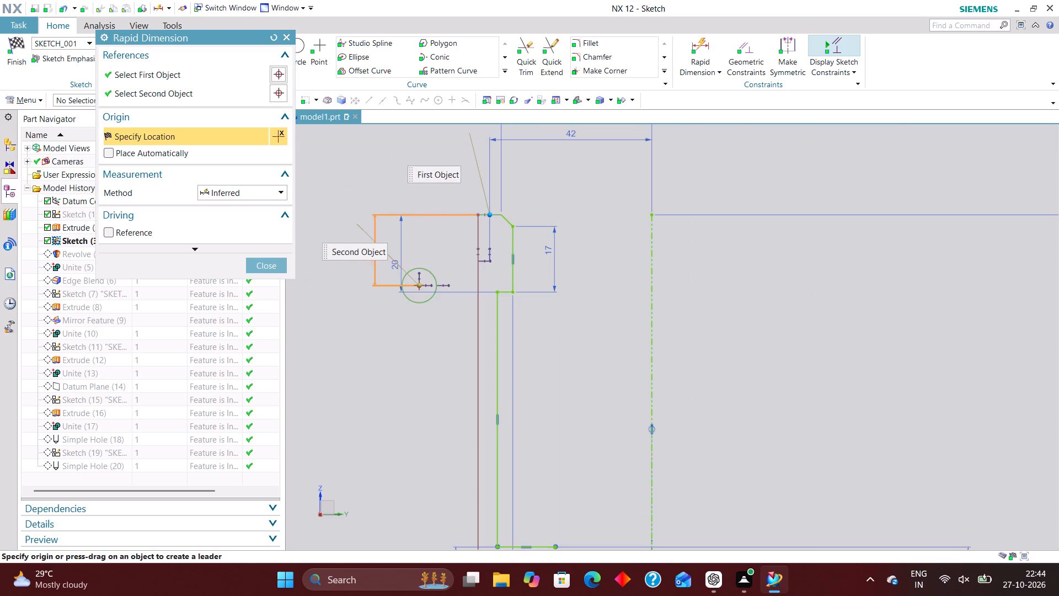
click(372, 262)
text(12)
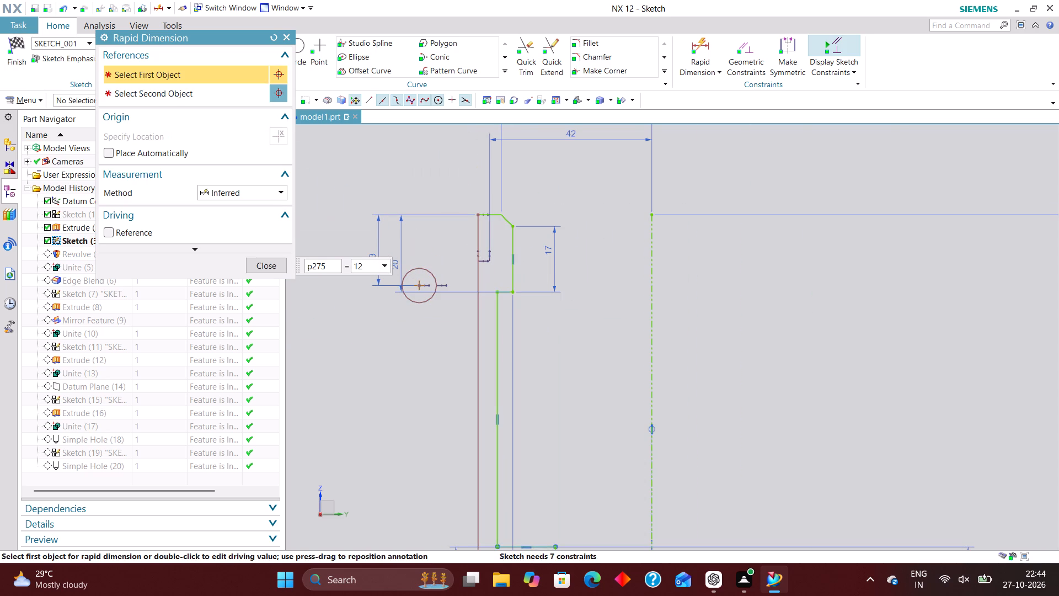
key(Return)
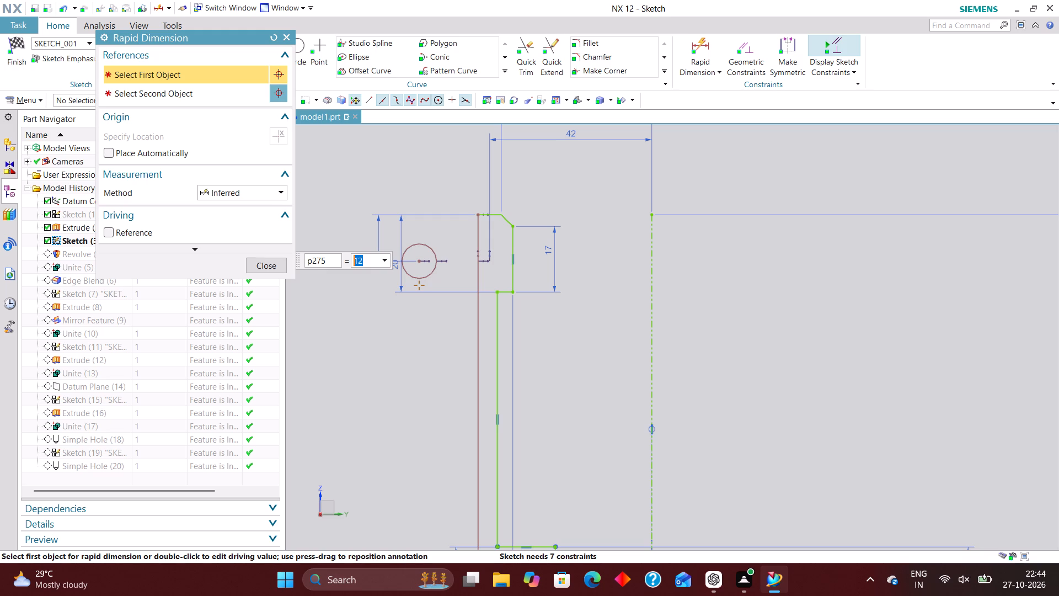
Add a radial dimension to the small circle and set its radius to 3 mm.
click(261, 195)
click(254, 292)
click(426, 278)
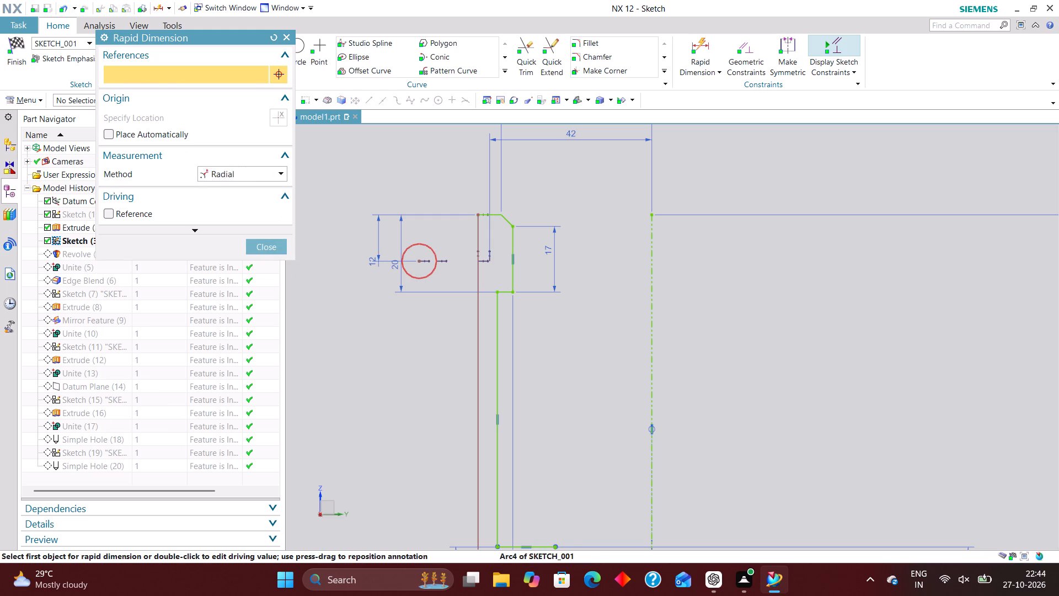
click(447, 313)
key(3)
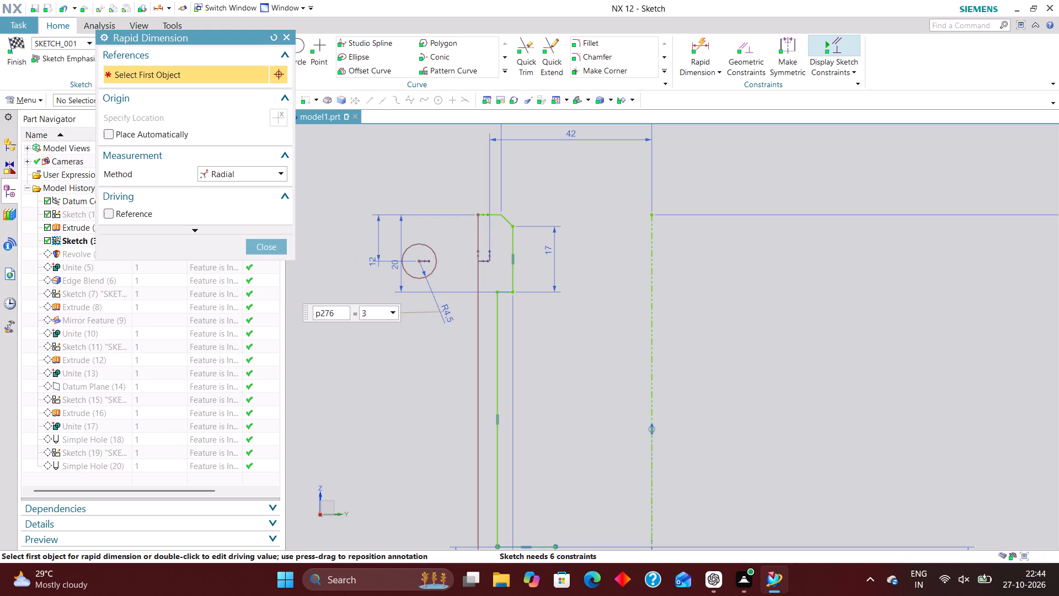
key(Return)
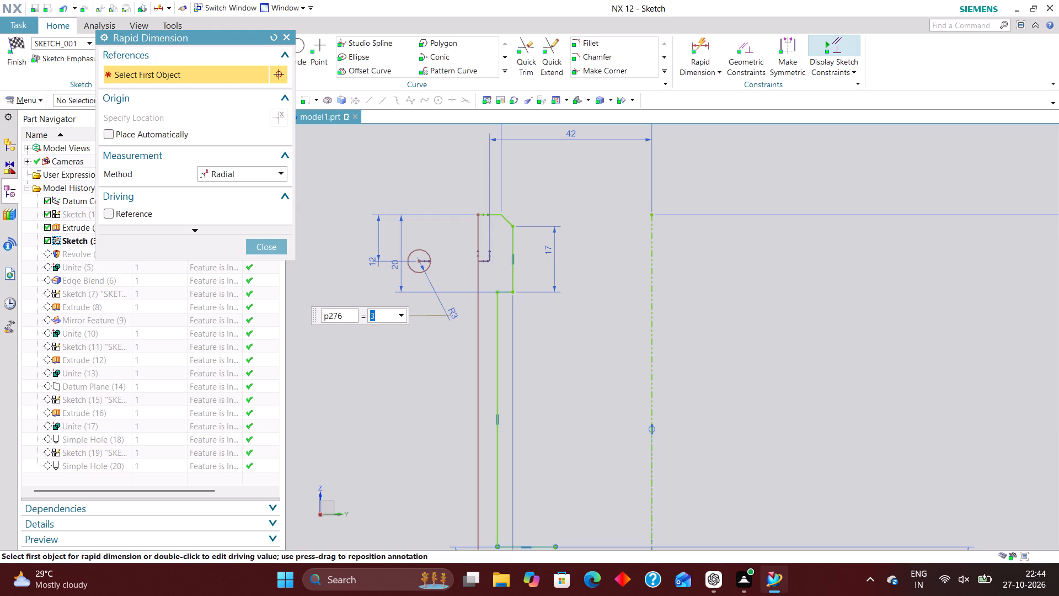
click(268, 247)
Dimension the horizontal distance from the outer wall line to the vertical centreline with an inferred Rapid Dimension.
scroll(505, 223, down, 3)
scroll(517, 360, up, 1)
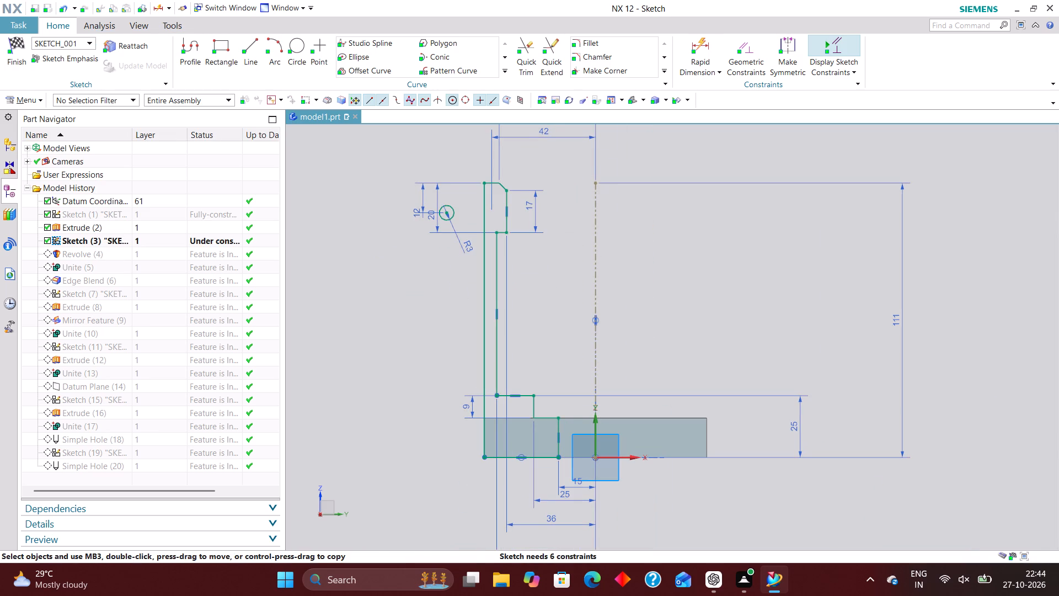
click(698, 53)
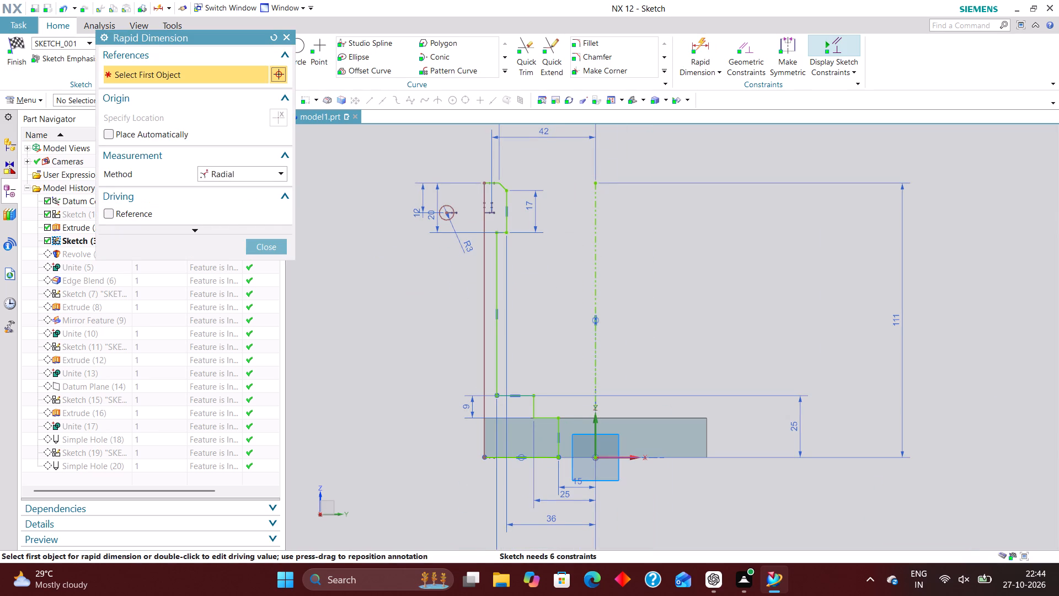
click(253, 177)
click(249, 188)
click(483, 359)
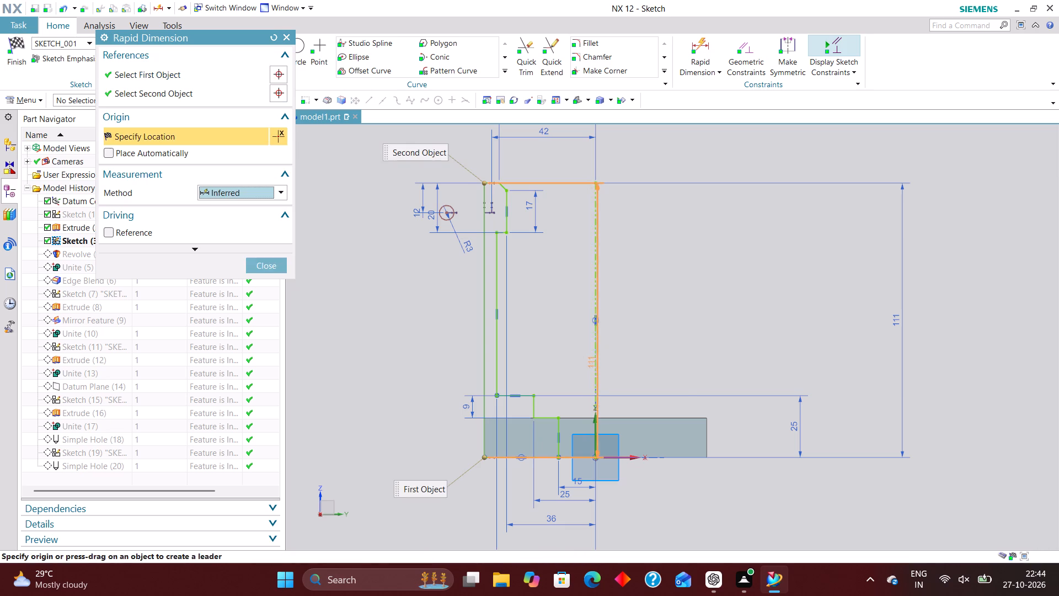
click(596, 362)
scroll(570, 316, down, 3)
click(559, 489)
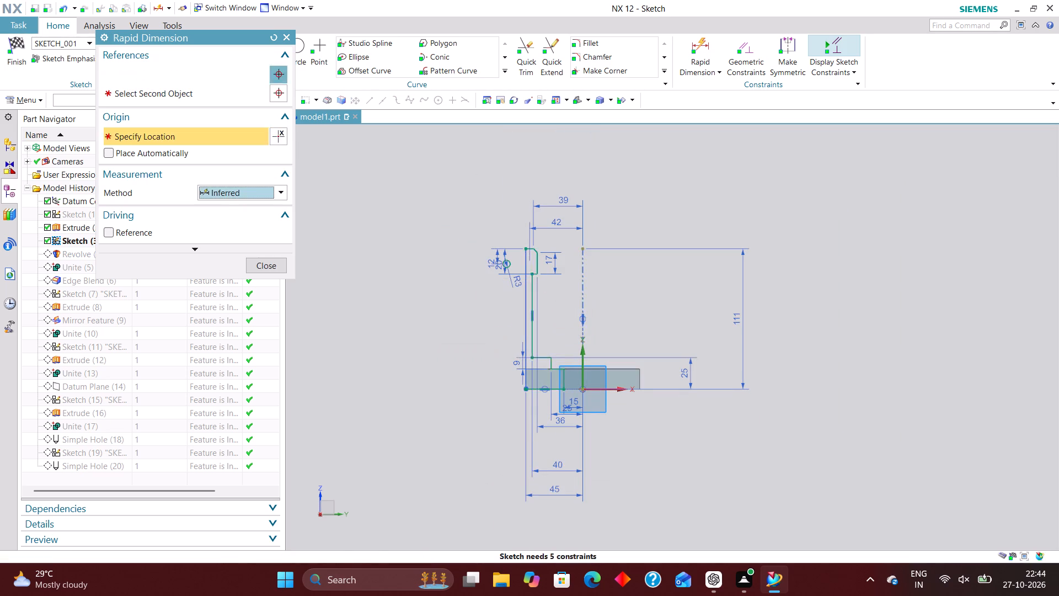
scroll(592, 413, up, 3)
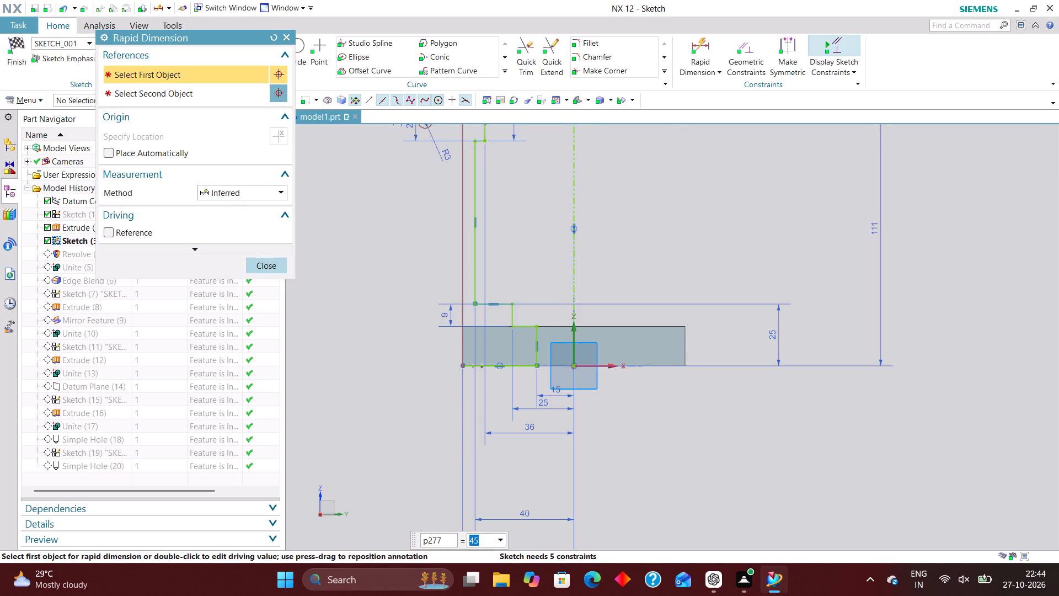
click(267, 266)
drag(461, 253, 445, 251)
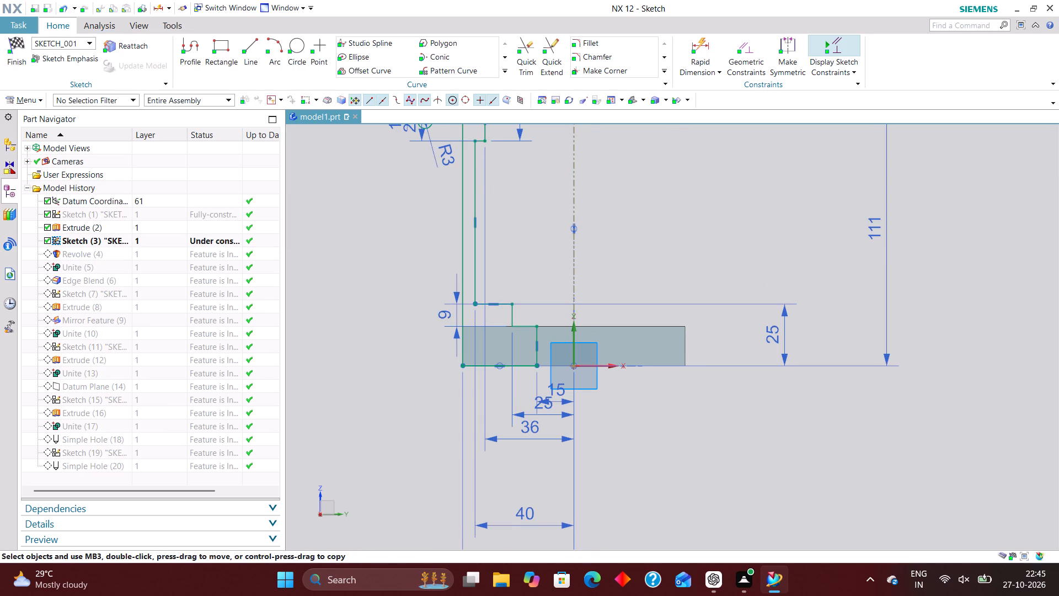
Apply a Vertical geometric constraint to the long outer wall line.
scroll(467, 352, down, 4)
click(750, 50)
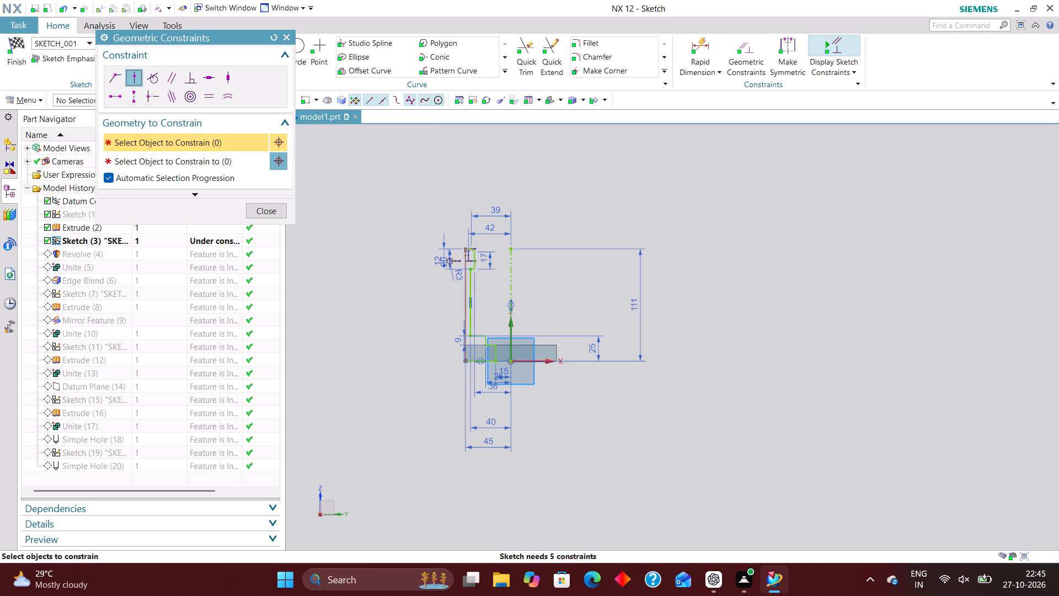
click(209, 75)
click(227, 76)
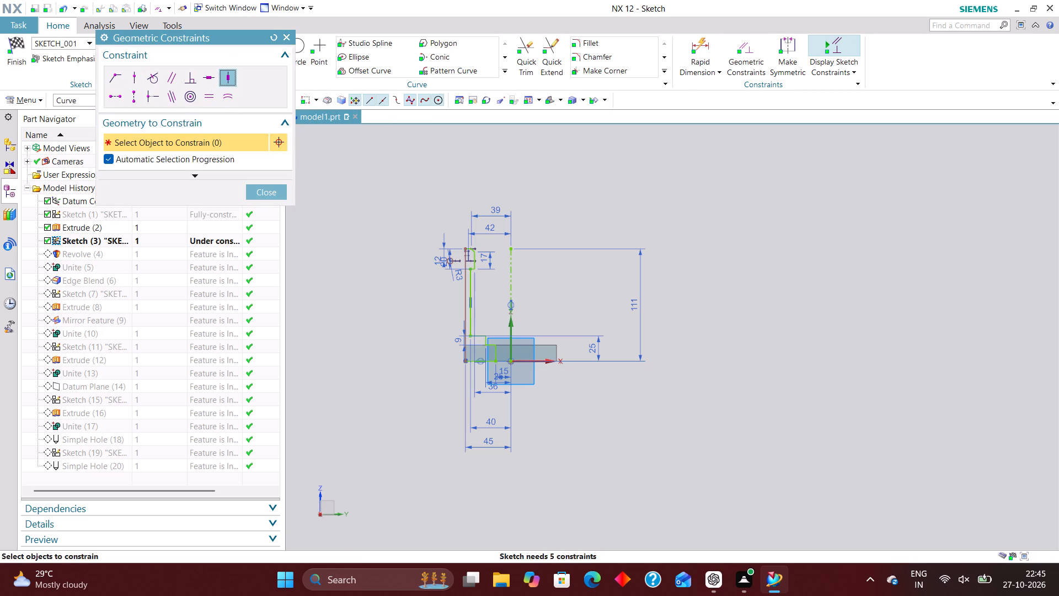
click(465, 303)
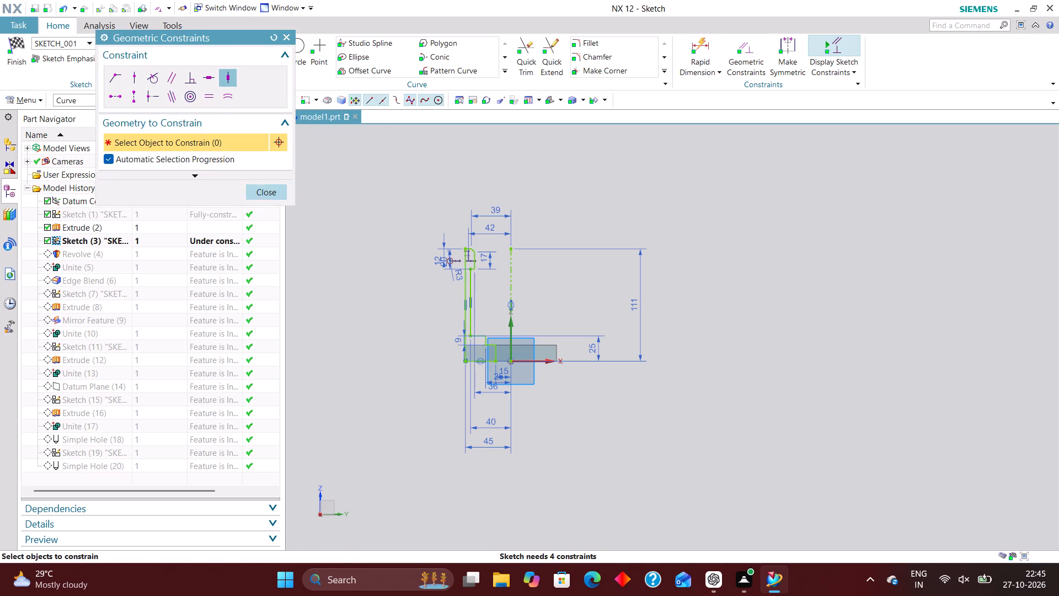
click(264, 191)
Move the small circle closer to the outer wall and dimension its centre 45 mm from the vertical centreline.
scroll(466, 289, up, 5)
scroll(474, 381, down, 1)
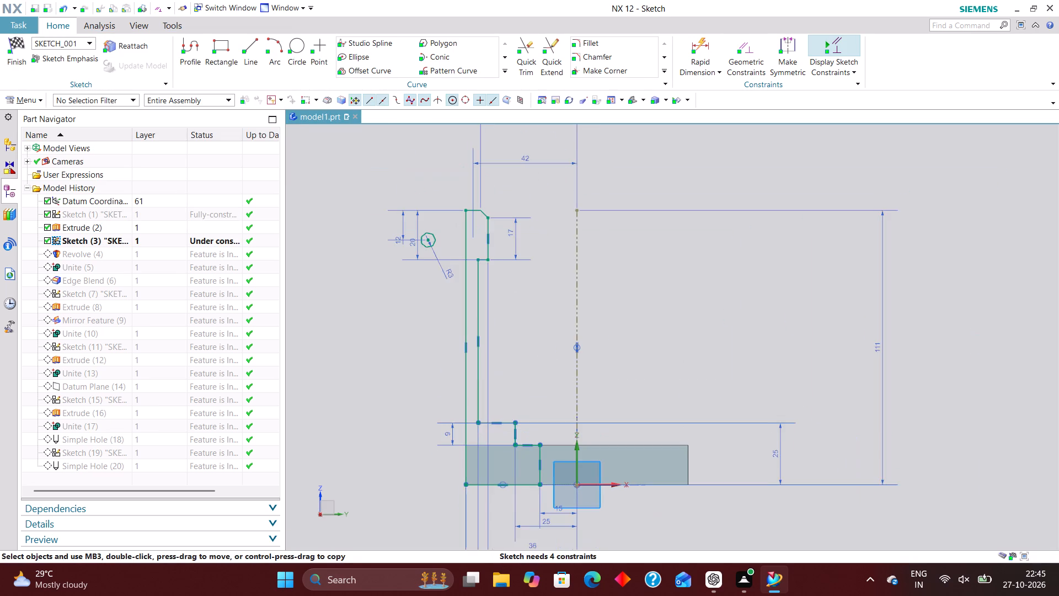
scroll(433, 256, up, 6)
drag(412, 195, 473, 209)
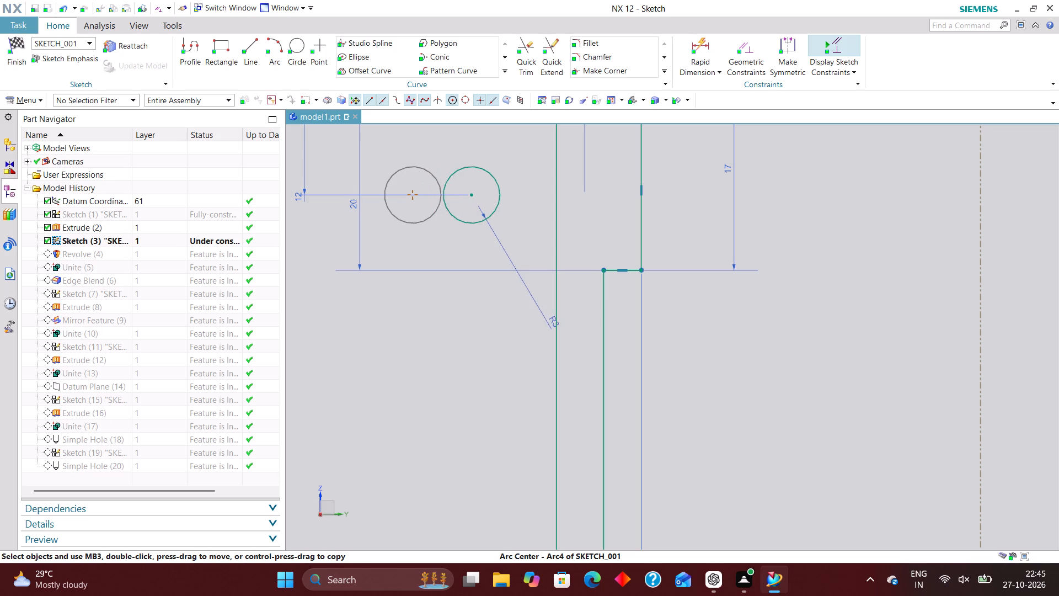
drag(473, 209, 508, 215)
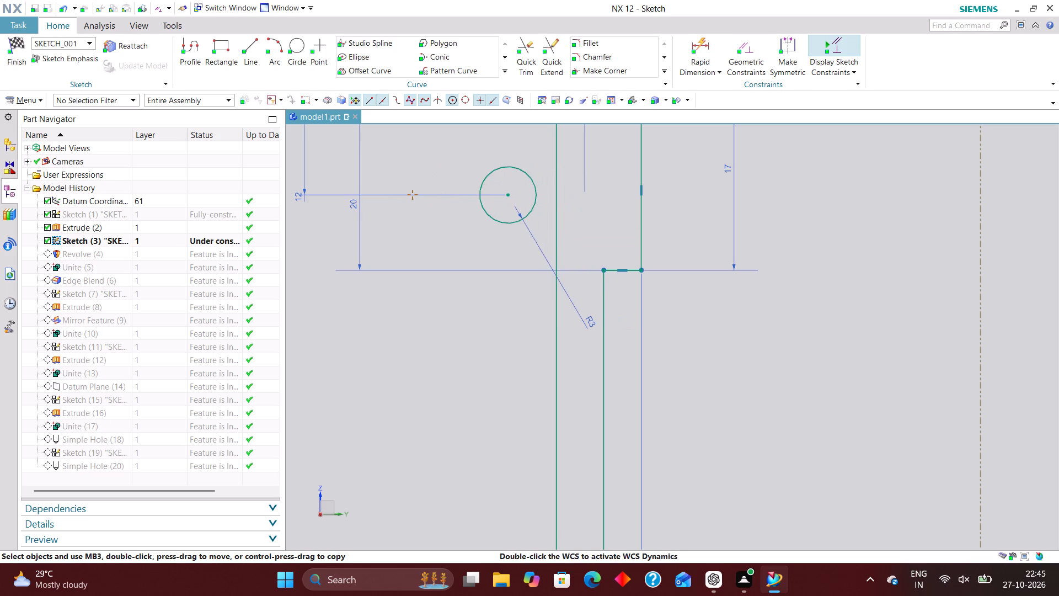
click(708, 45)
scroll(512, 163, down, 4)
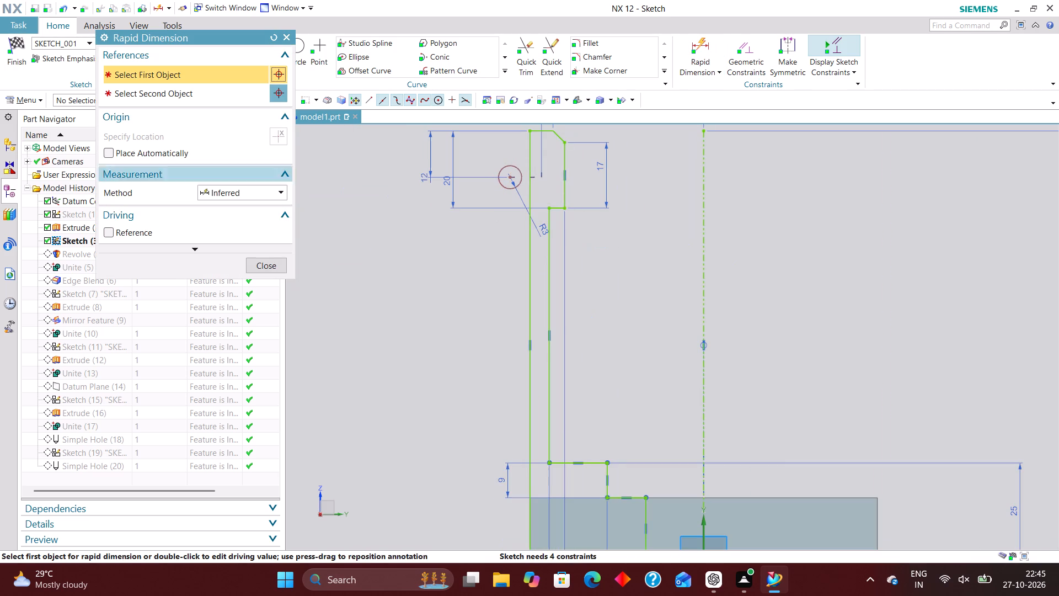
click(512, 178)
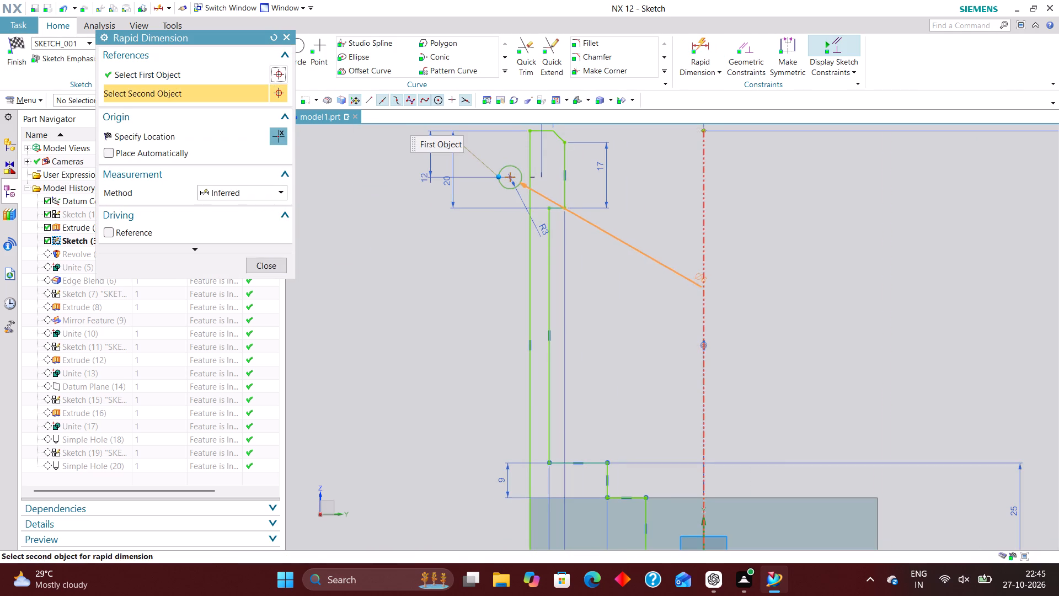
click(704, 277)
scroll(635, 250, down, 4)
click(627, 444)
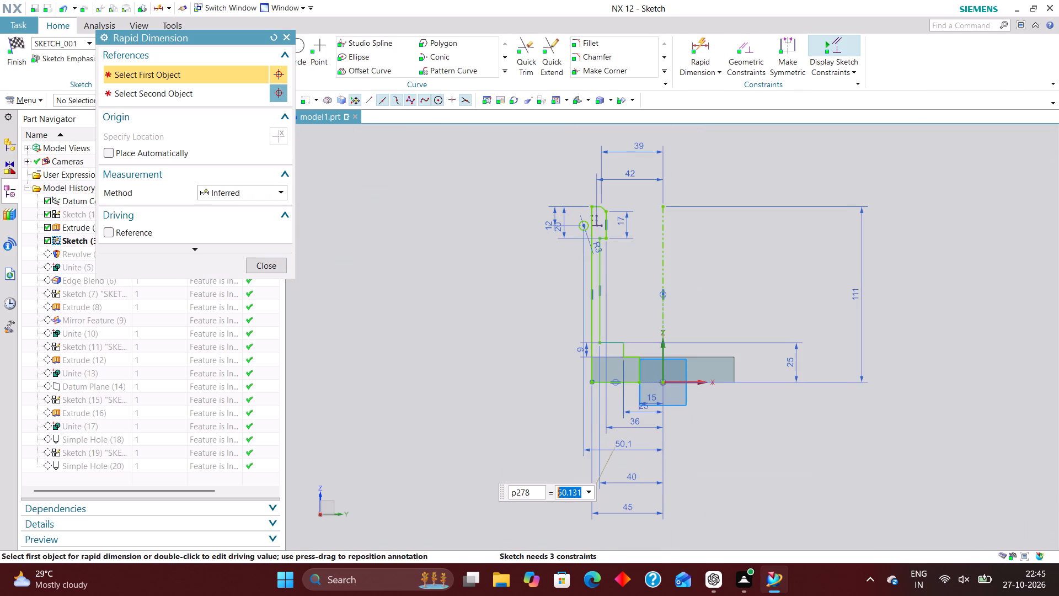
text(45)
key(Return)
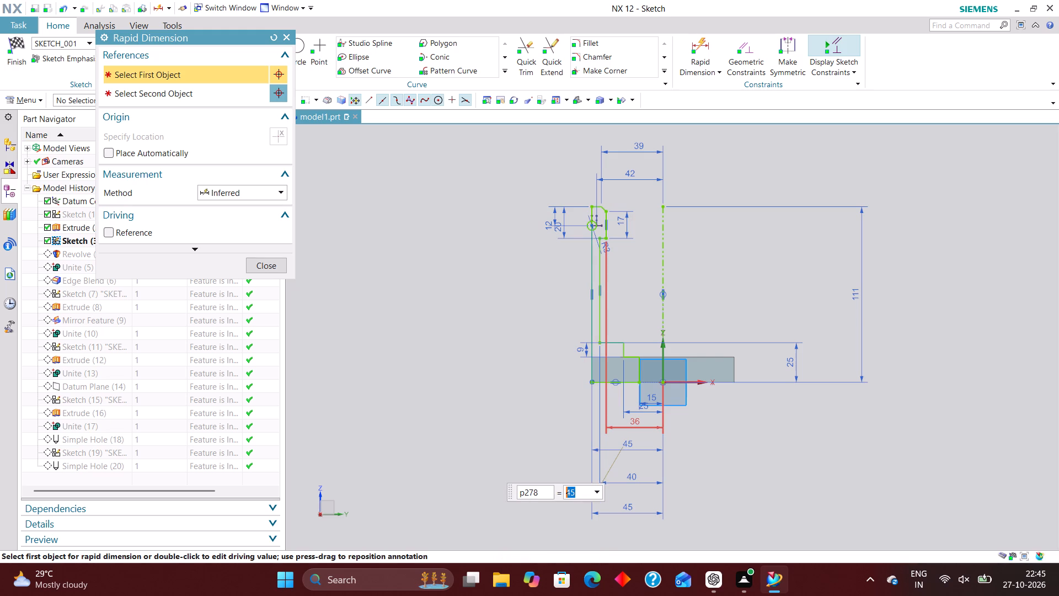
click(271, 269)
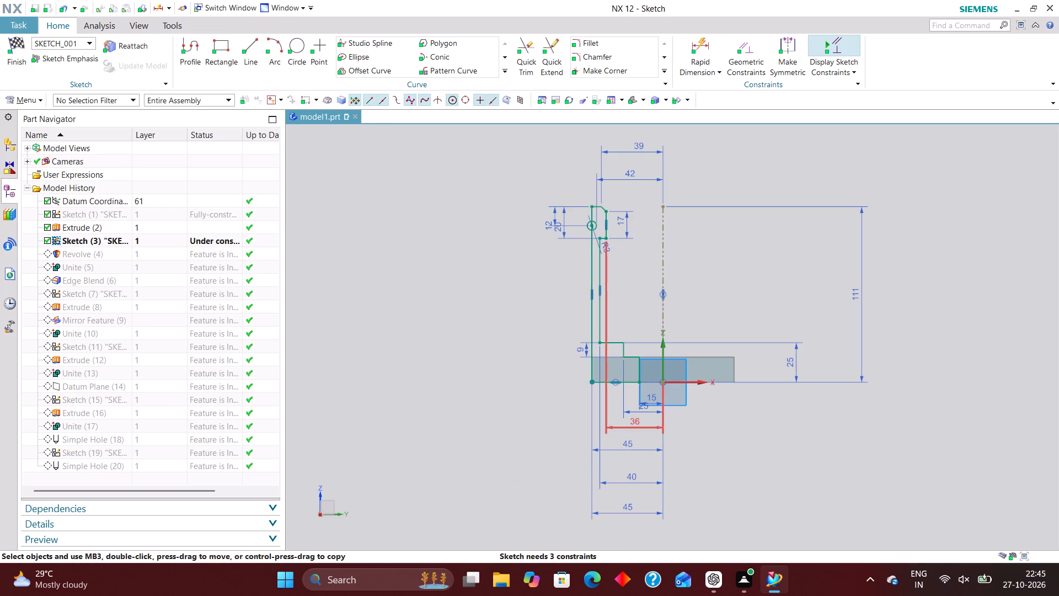
Quick Trim the circle's outer half and the wall segment inside the circle, leaving a semicircular notch in the outer wall.
scroll(597, 224, up, 13)
scroll(549, 271, down, 5)
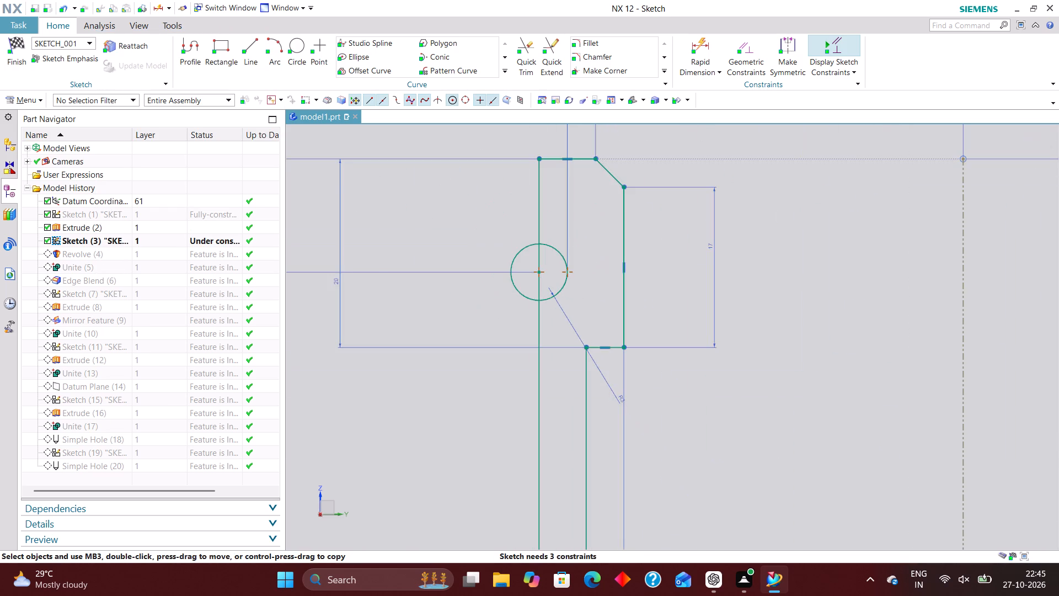
scroll(561, 269, down, 2)
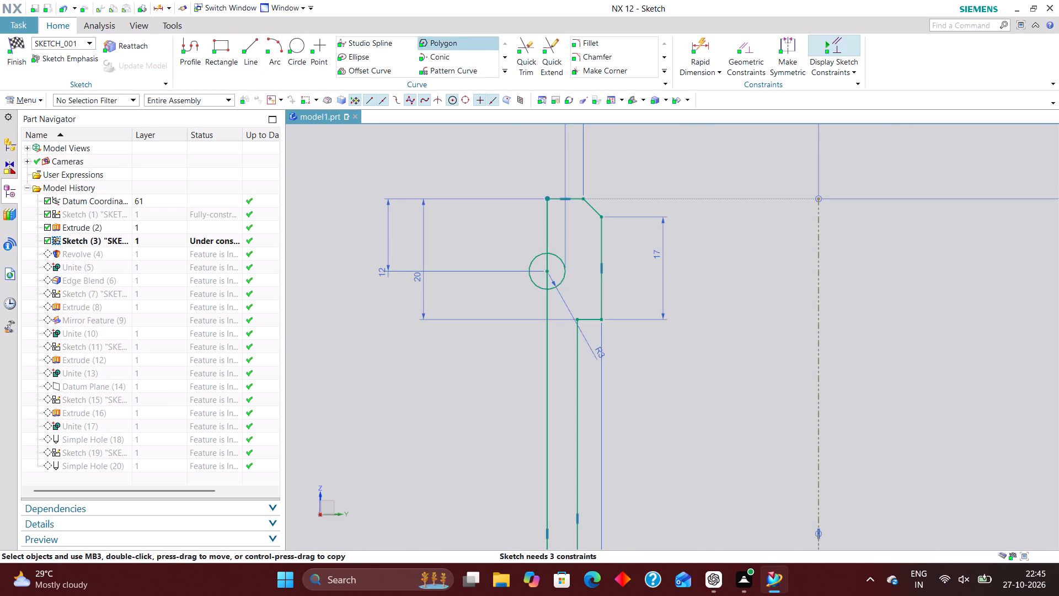
click(526, 52)
scroll(537, 262, up, 4)
click(529, 254)
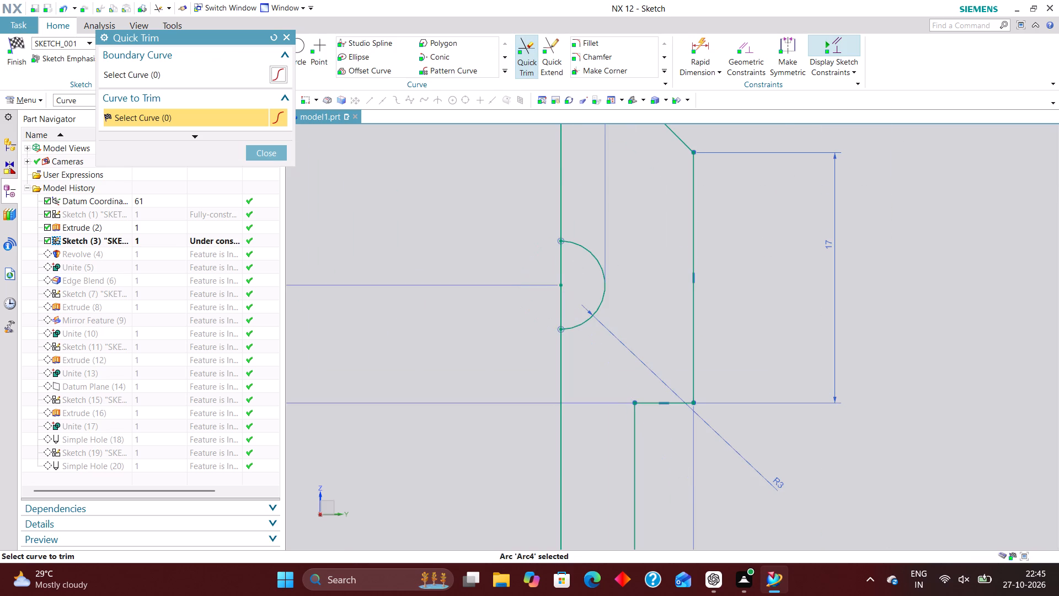
click(561, 264)
click(268, 153)
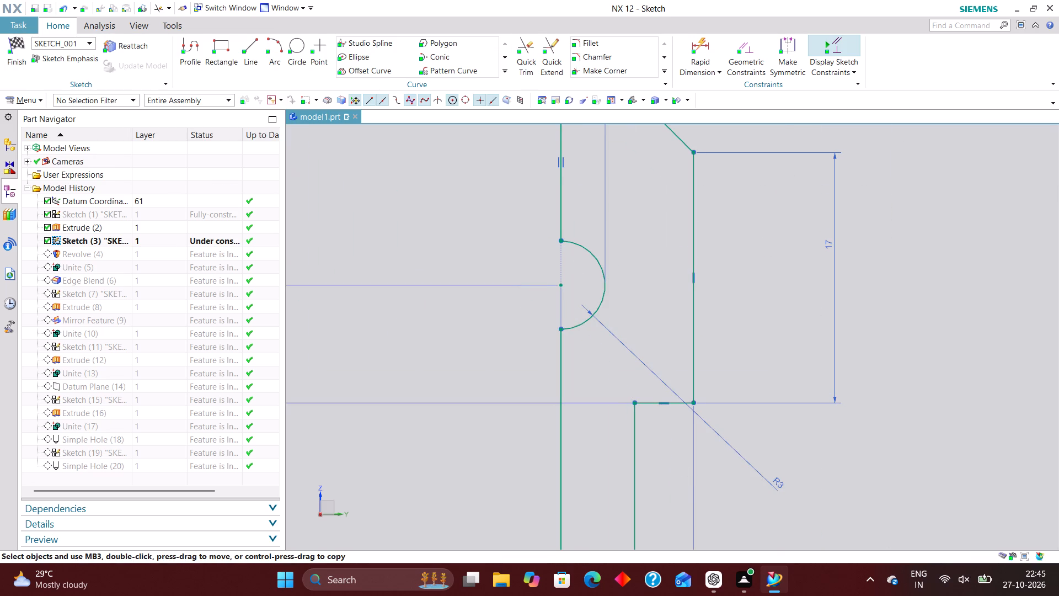
Finish the sketch and decline reviewing the dependent sections.
scroll(464, 281, down, 4)
click(10, 39)
click(605, 321)
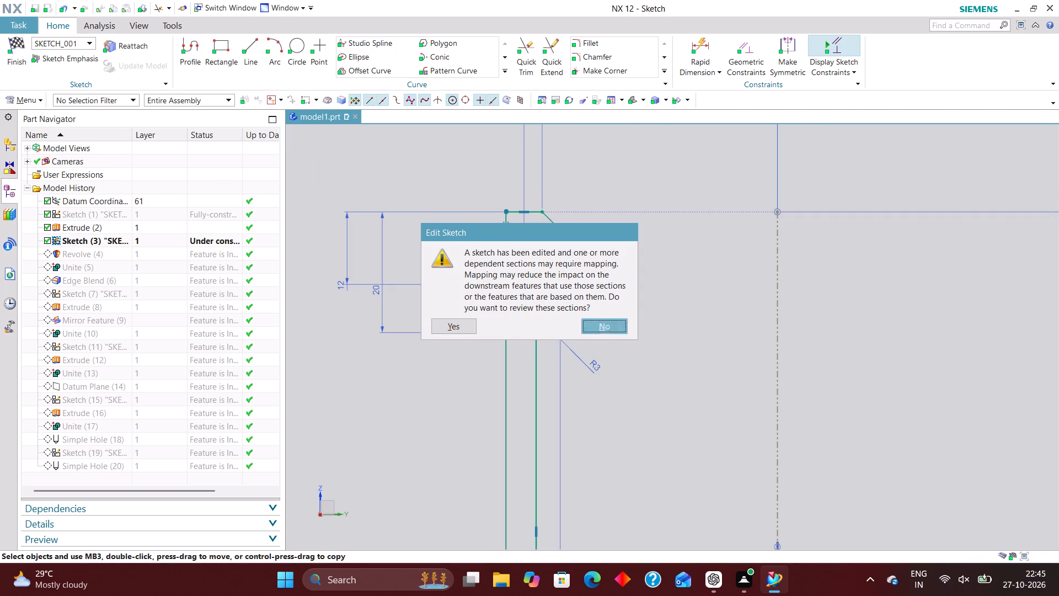
Examine the rebuilt housing and the groove around its upper rim from several angles.
middle_drag(651, 214, 652, 246)
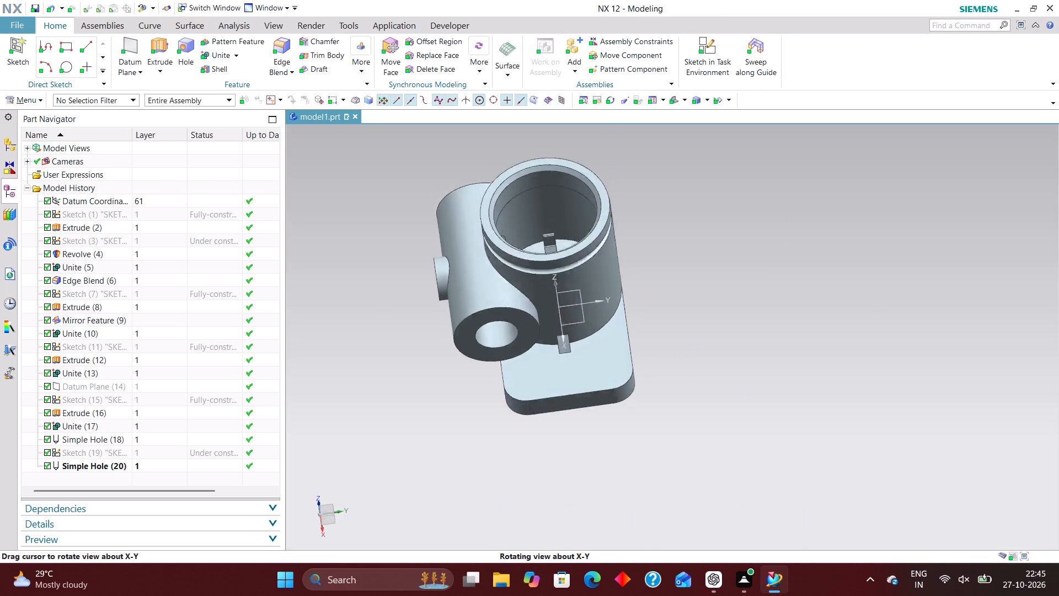
middle_drag(652, 246, 661, 242)
middle_drag(661, 242, 699, 219)
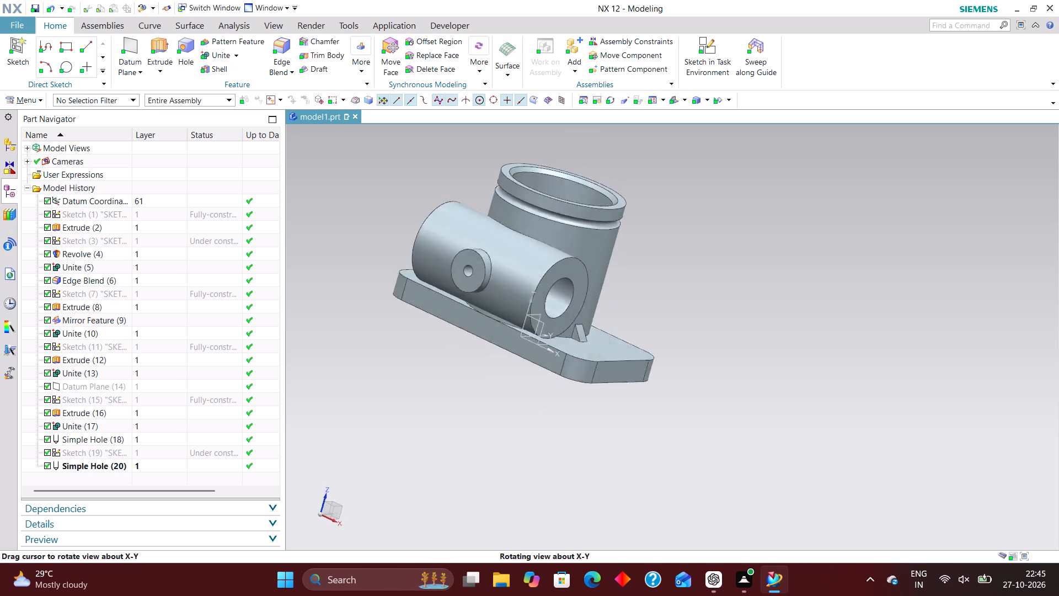
middle_drag(699, 219, 673, 279)
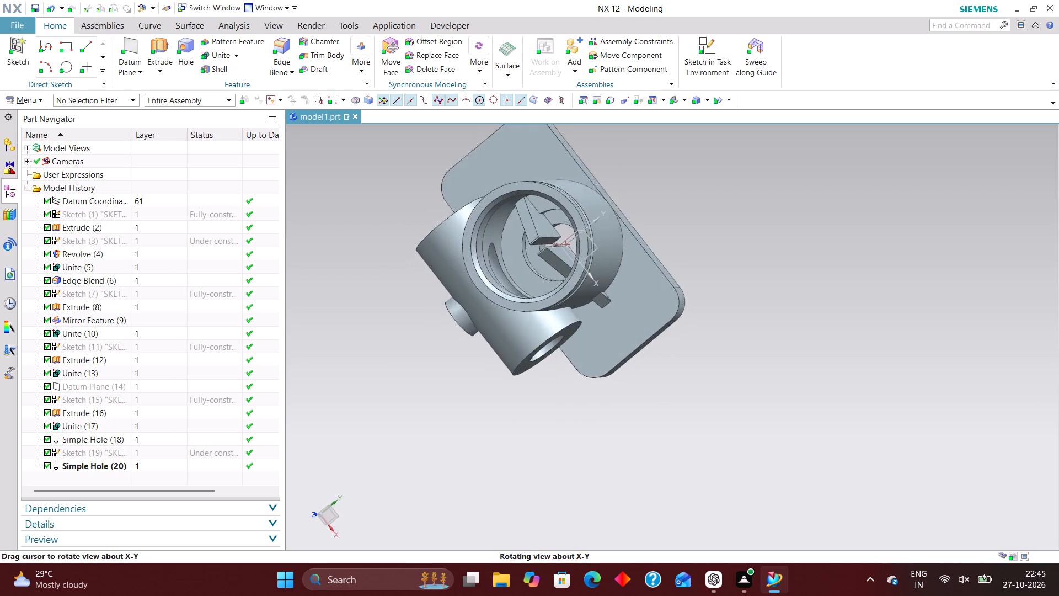
middle_drag(673, 279, 680, 278)
middle_drag(683, 273, 682, 233)
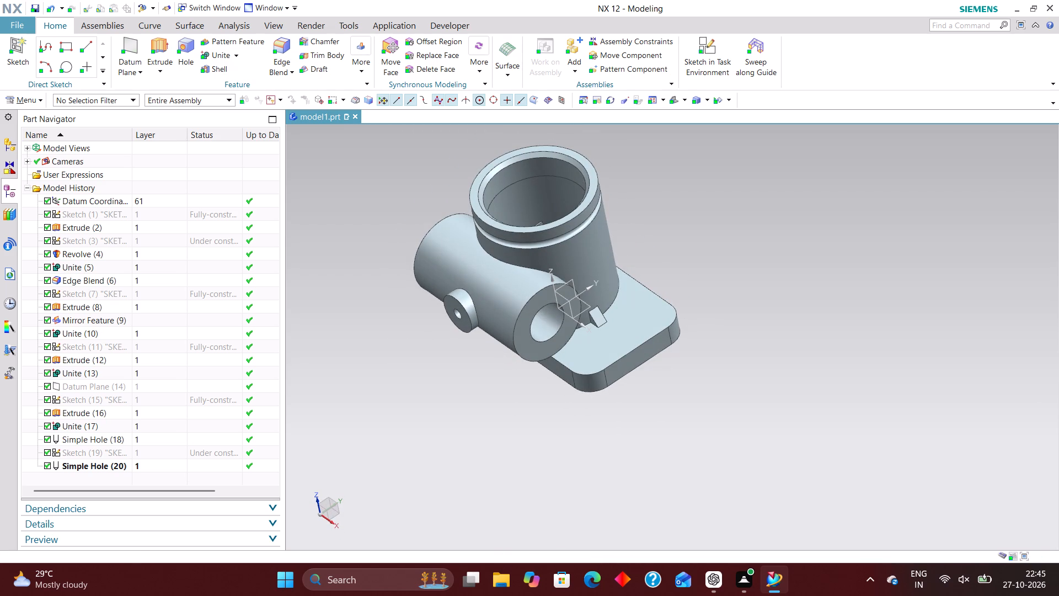
Reopen the rib's triangle sketch and delete the 41 mm horizontal dimension that locates it.
click(115, 294)
right_click(115, 292)
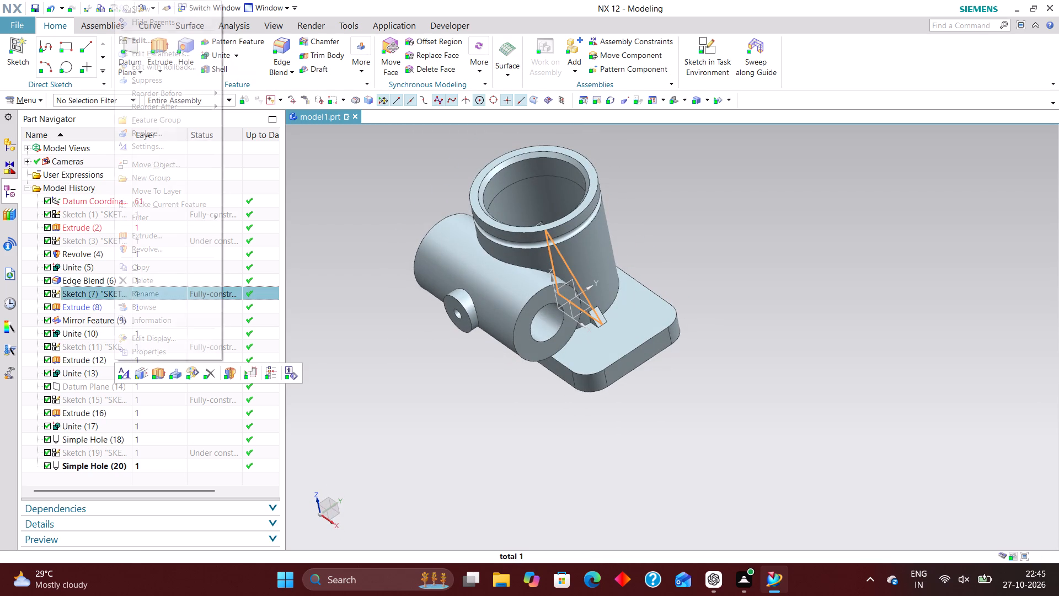
click(195, 70)
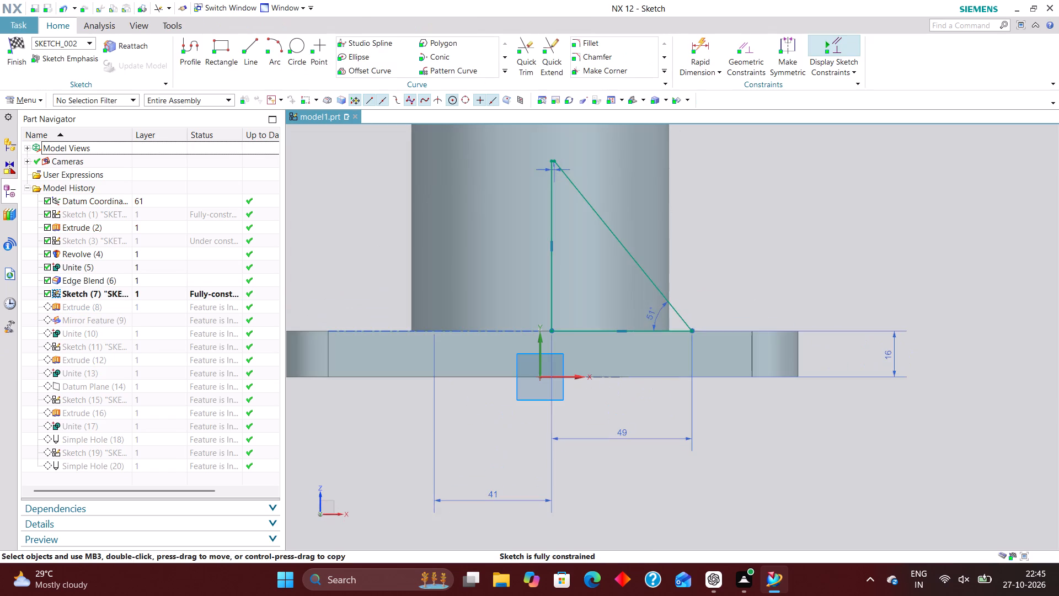
scroll(404, 218, down, 2)
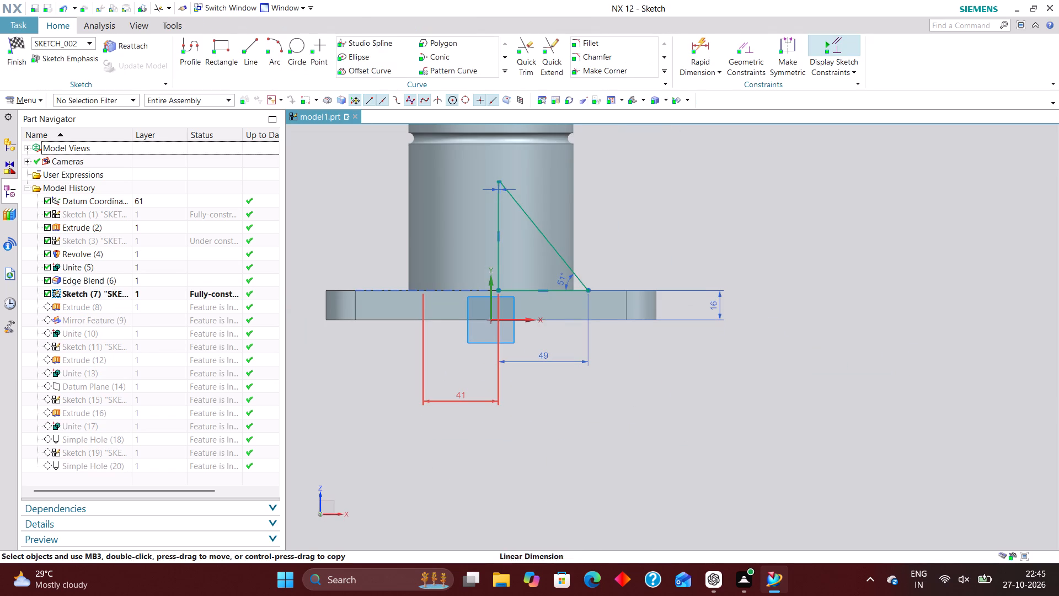
right_drag(472, 398, 426, 401)
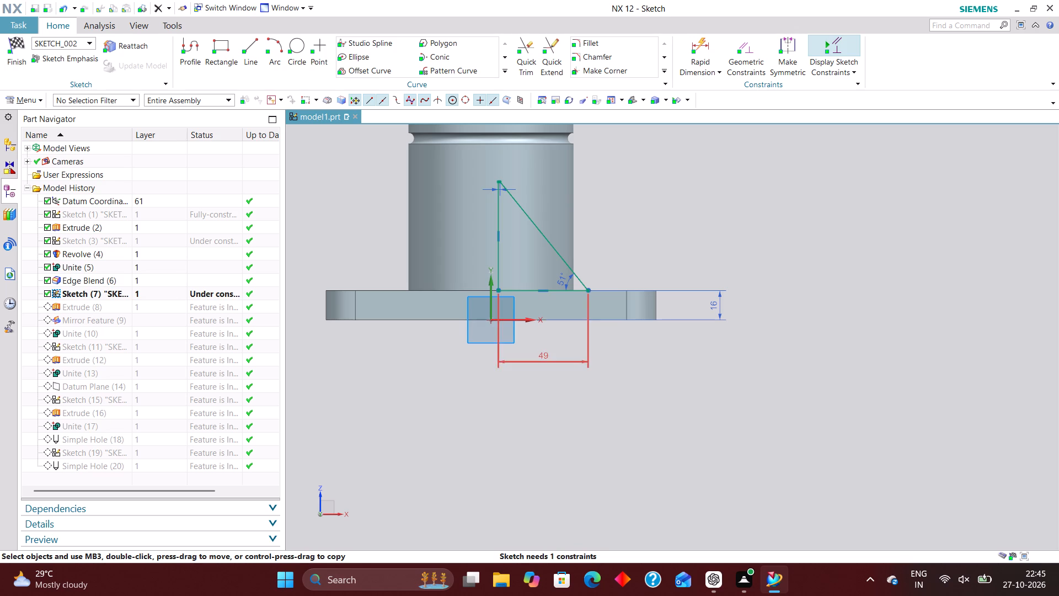
Move the rib triangle outward along the base's top edge until its vertical side lies just inside the main body's outer wall.
drag(543, 361, 559, 362)
drag(542, 291, 553, 290)
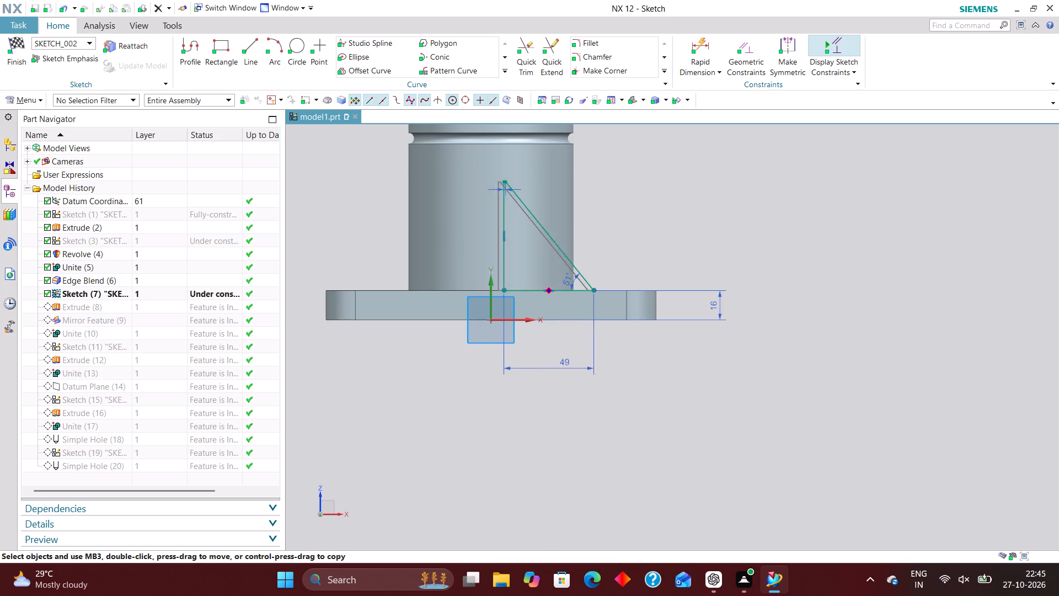
drag(553, 290, 617, 285)
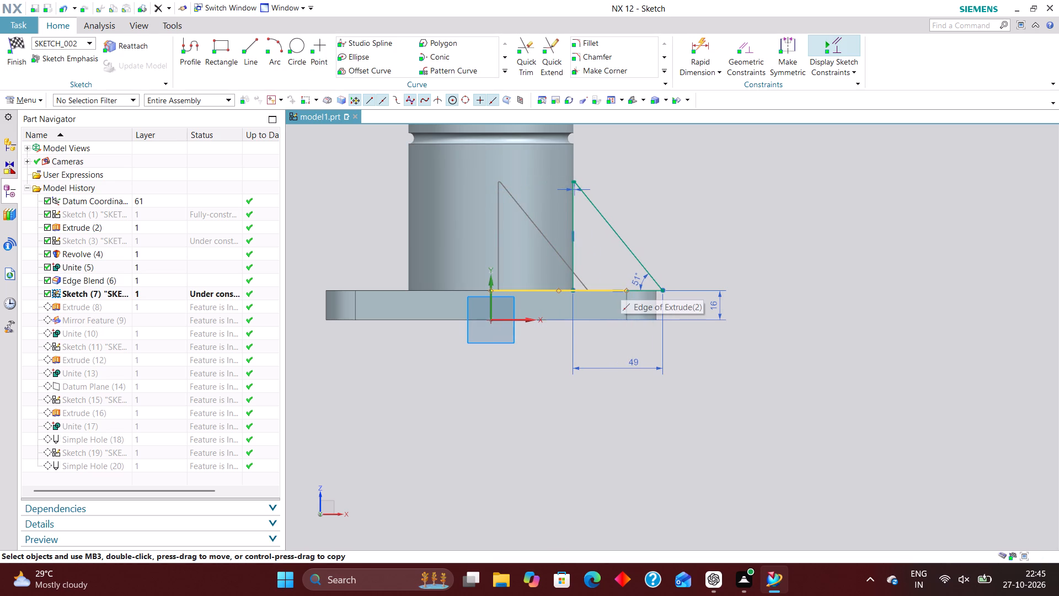
drag(617, 285, 612, 285)
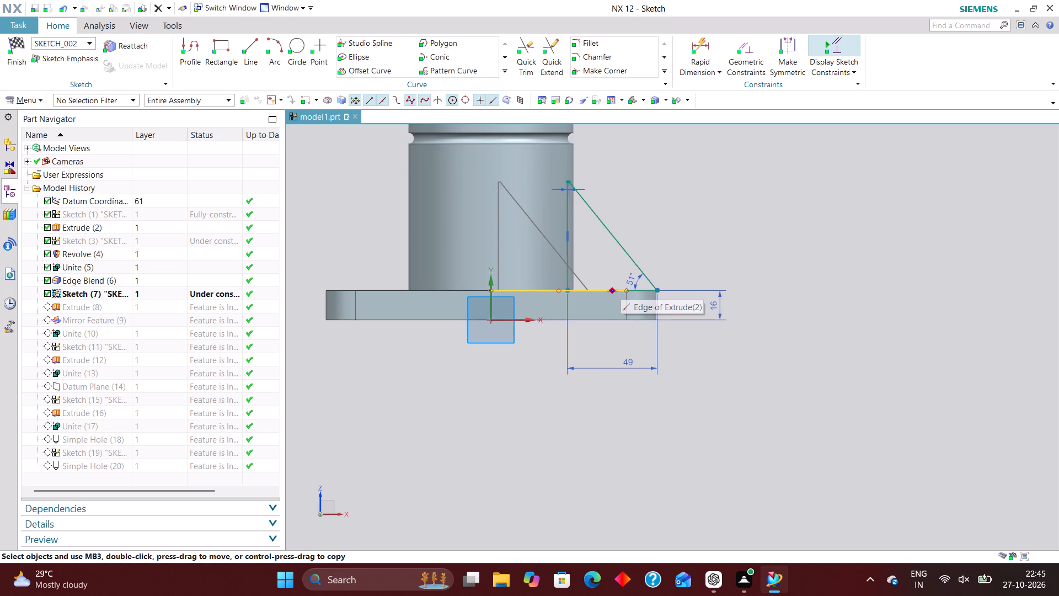
drag(612, 285, 614, 286)
scroll(565, 174, up, 6)
scroll(593, 211, up, 6)
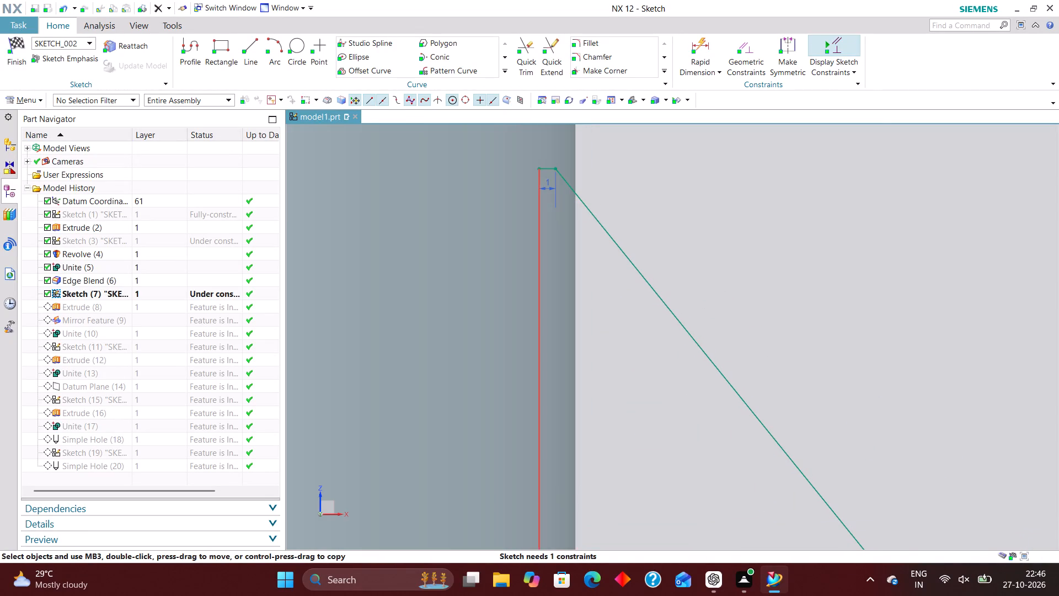
drag(539, 303, 559, 298)
Reduce the rib triangle's base dimension through 48 and 47 mm to 46 mm.
scroll(491, 235, down, 10)
scroll(552, 363, up, 3)
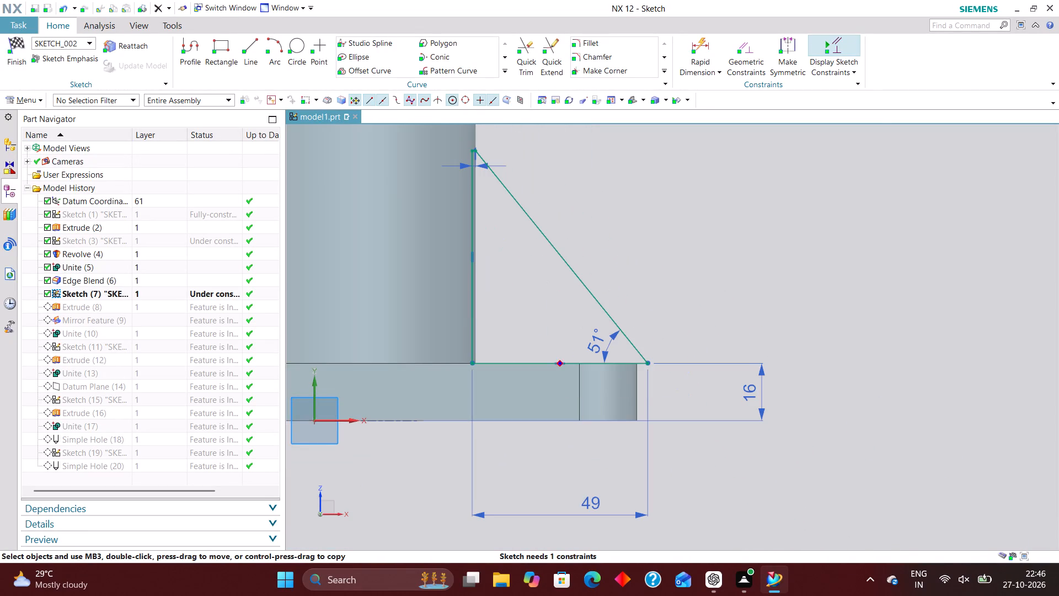
double_click(592, 503)
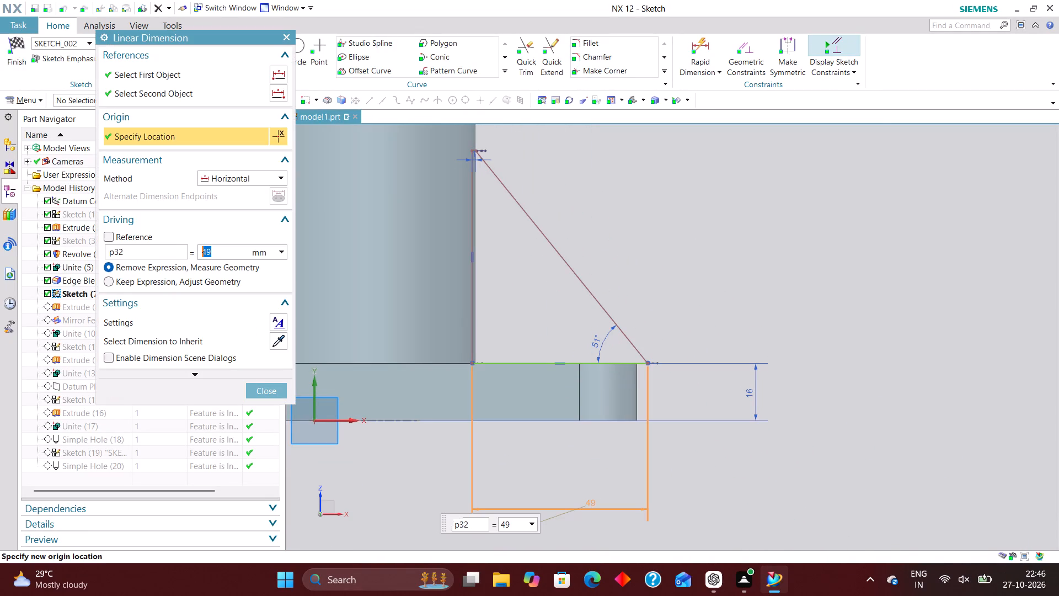
text(48)
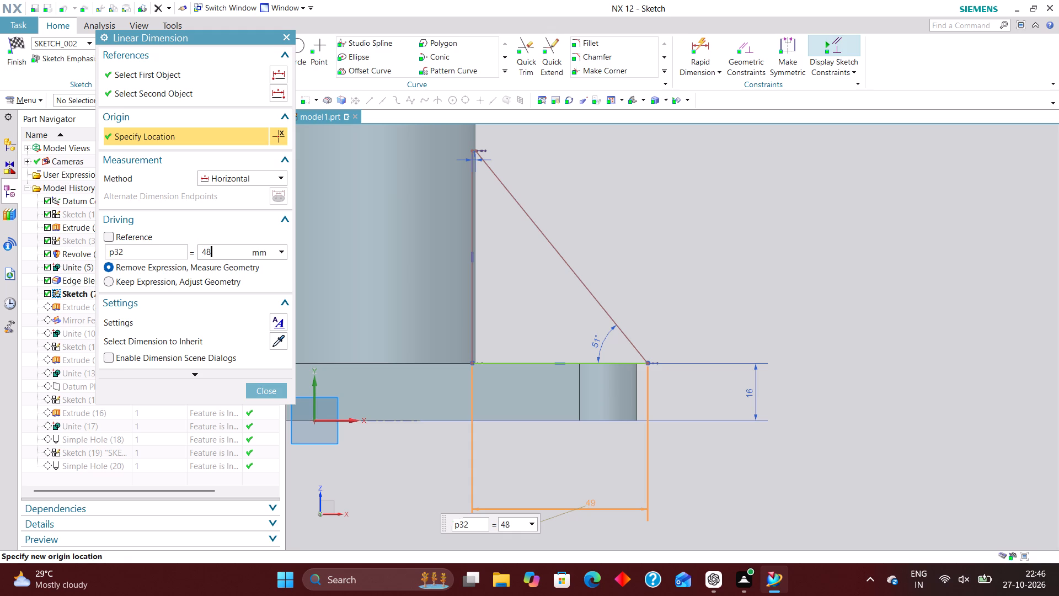
key(Return)
text(47)
key(Return)
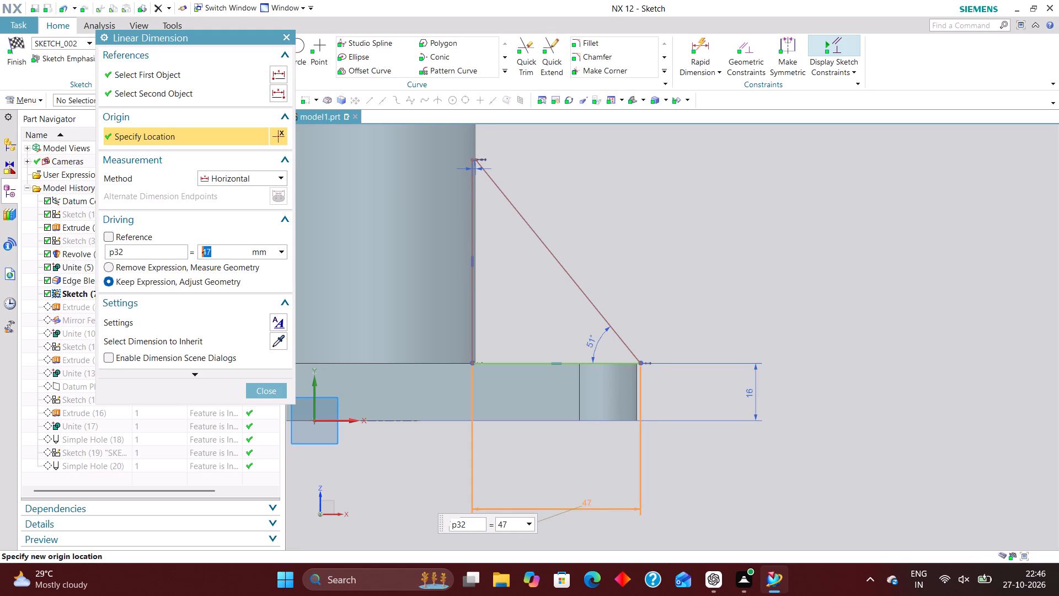
text(46)
key(Return)
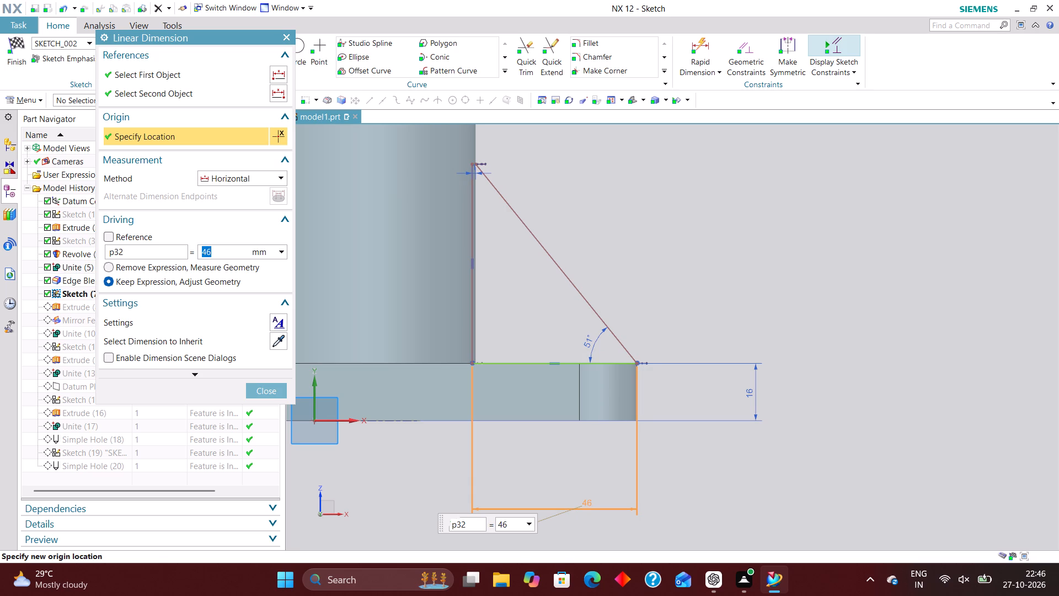
Dimension the lower end of the triangle's vertical side 44 mm from the sketch's vertical axis and finish the sketch.
scroll(582, 344, up, 7)
scroll(661, 323, down, 4)
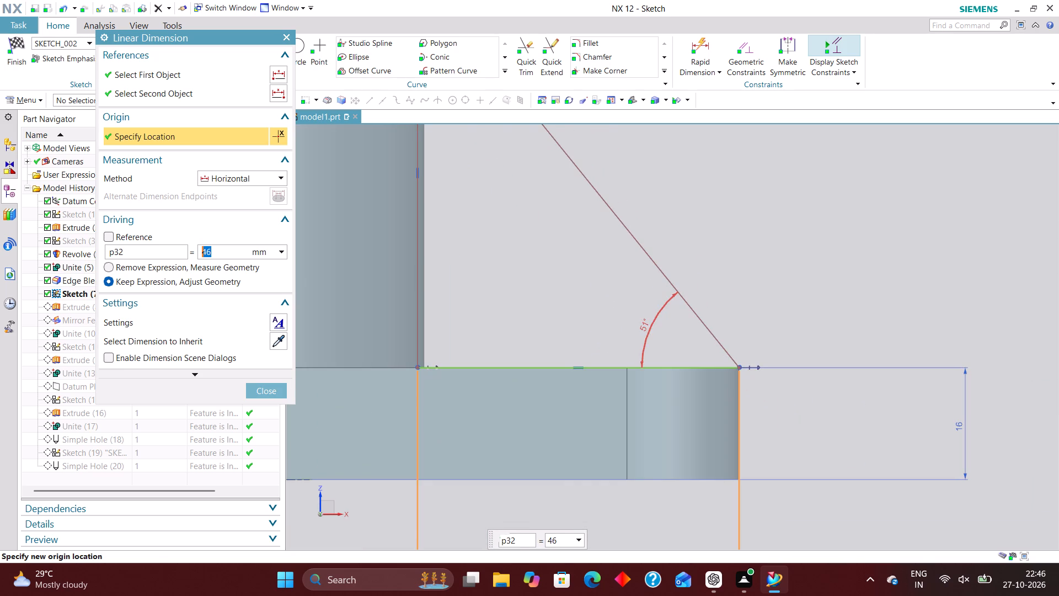
scroll(645, 348, down, 3)
click(716, 44)
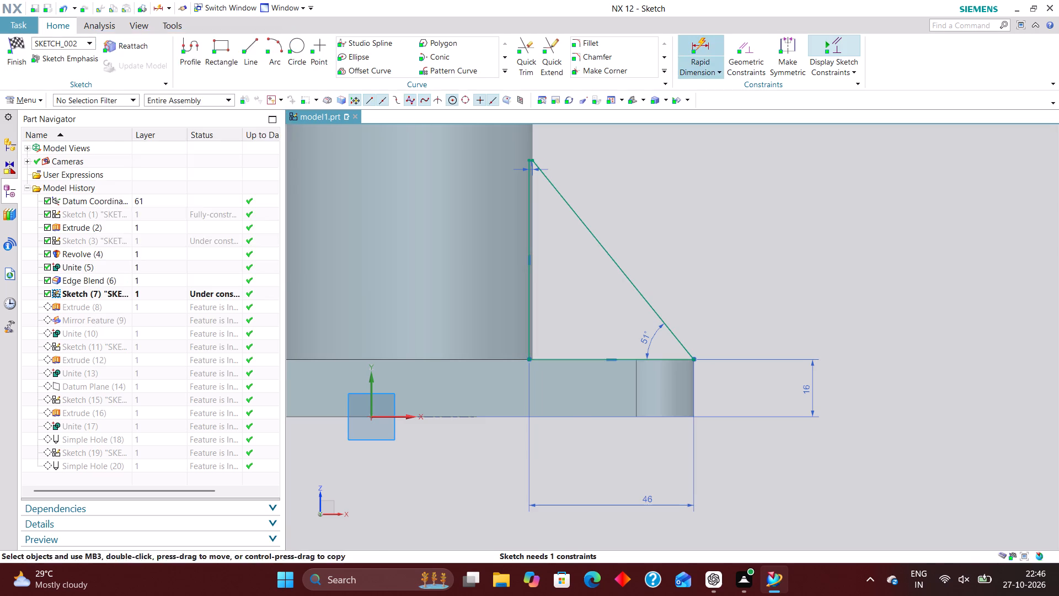
click(370, 388)
click(528, 340)
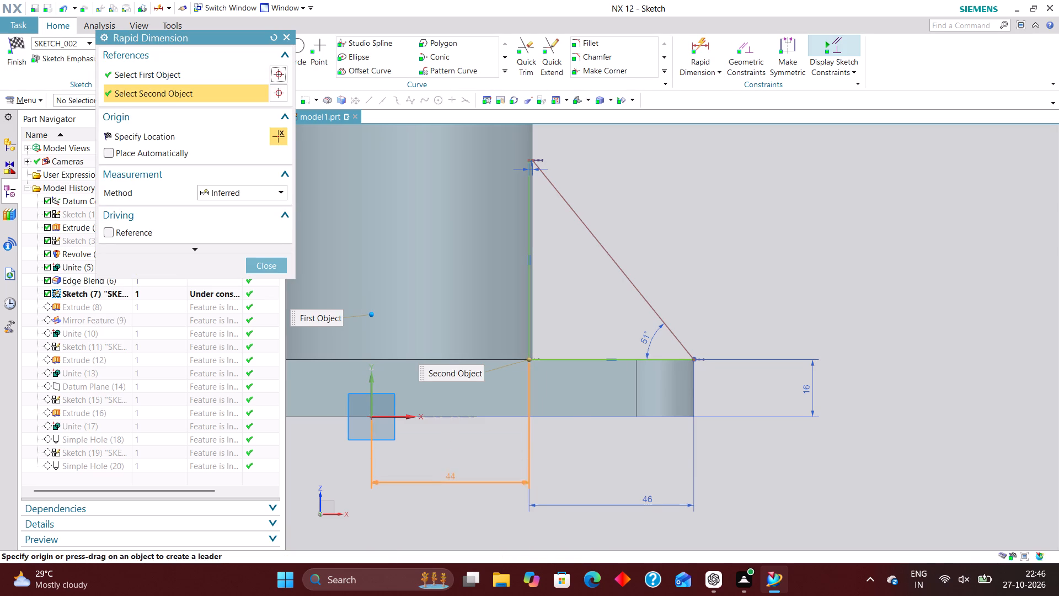
click(459, 512)
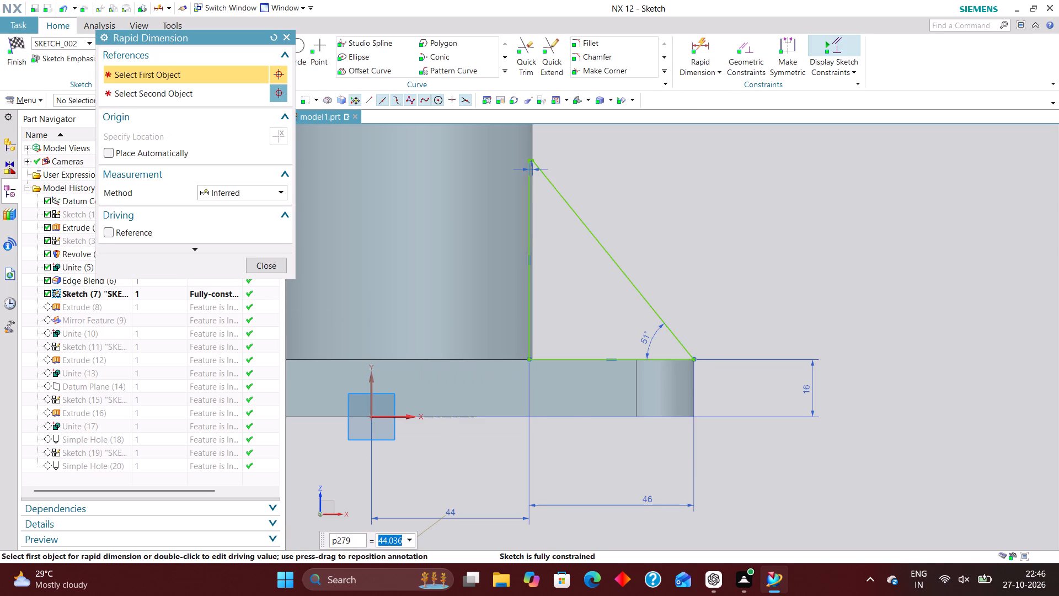
click(274, 265)
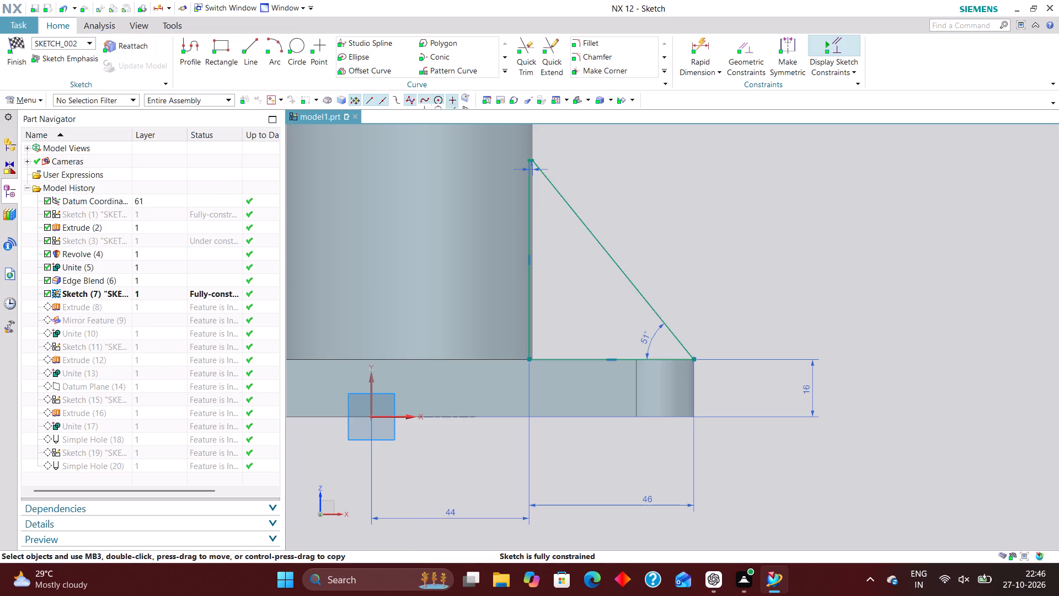
scroll(563, 327, down, 3)
scroll(560, 332, up, 2)
click(22, 39)
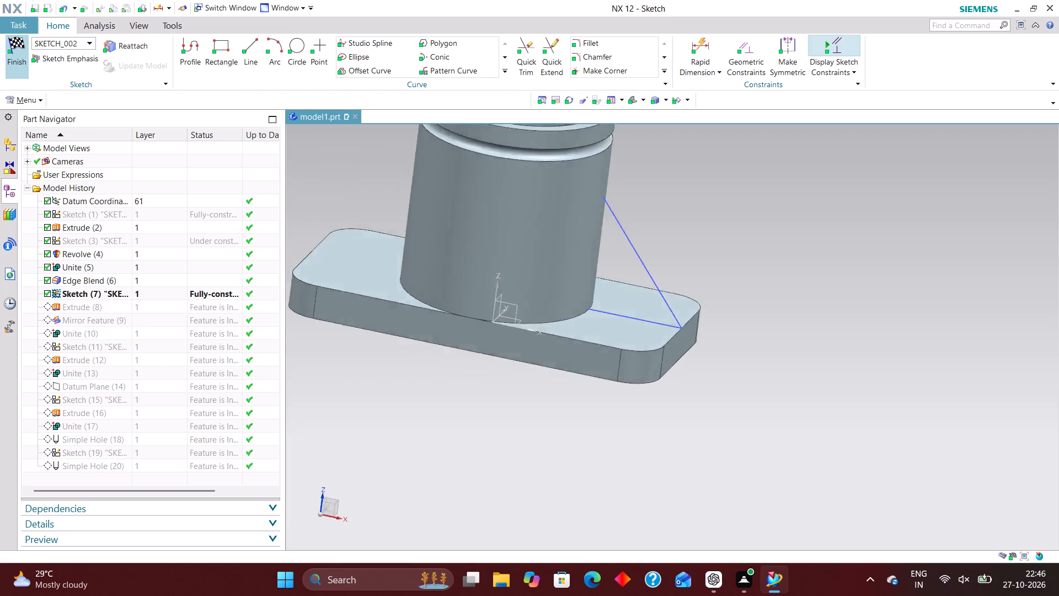
Examine the rebuilt rib and how it meets the main body and base from several angles.
scroll(662, 300, up, 2)
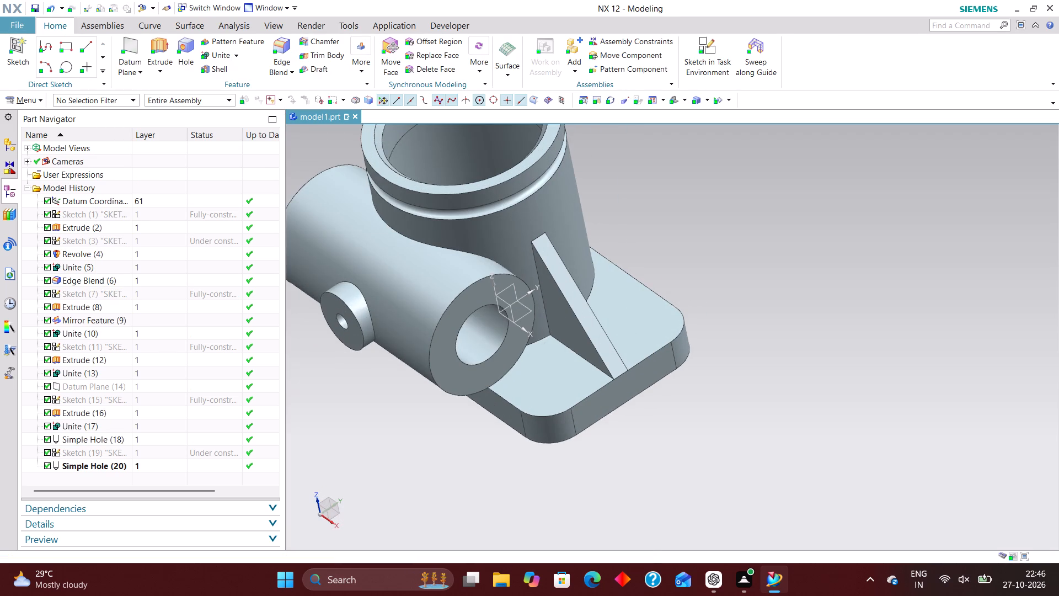
scroll(550, 258, up, 6)
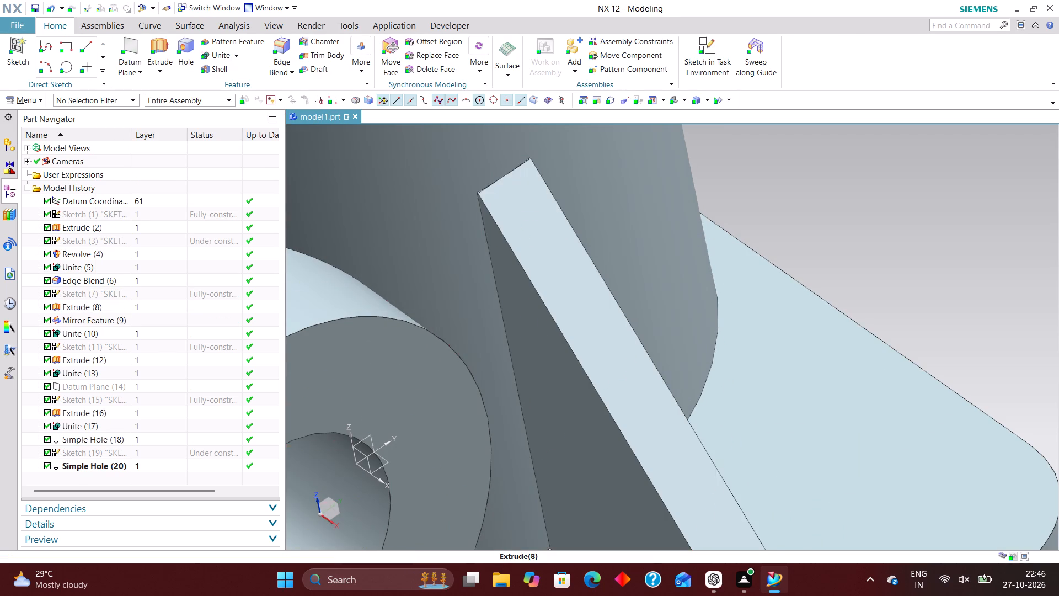
scroll(500, 187, up, 6)
scroll(550, 225, down, 12)
middle_drag(584, 288, 657, 296)
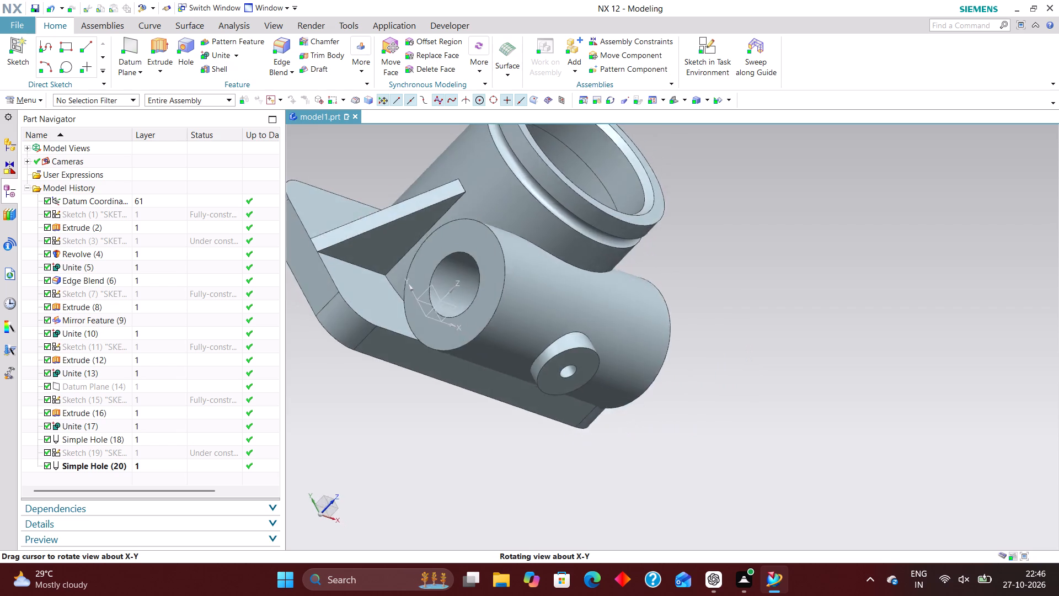
middle_drag(657, 296, 623, 284)
middle_drag(791, 291, 700, 275)
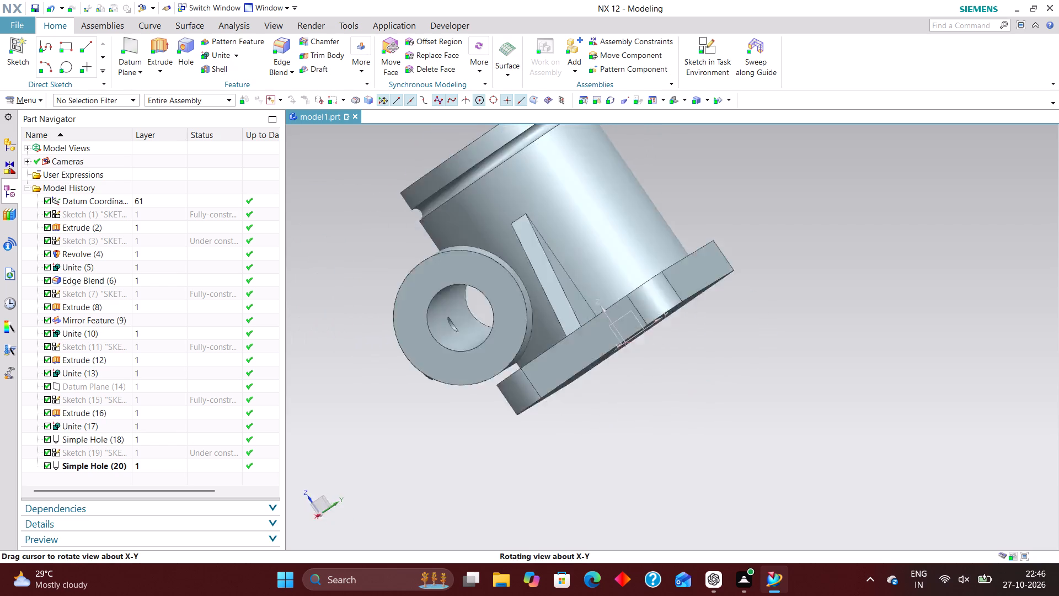
middle_drag(700, 275, 736, 318)
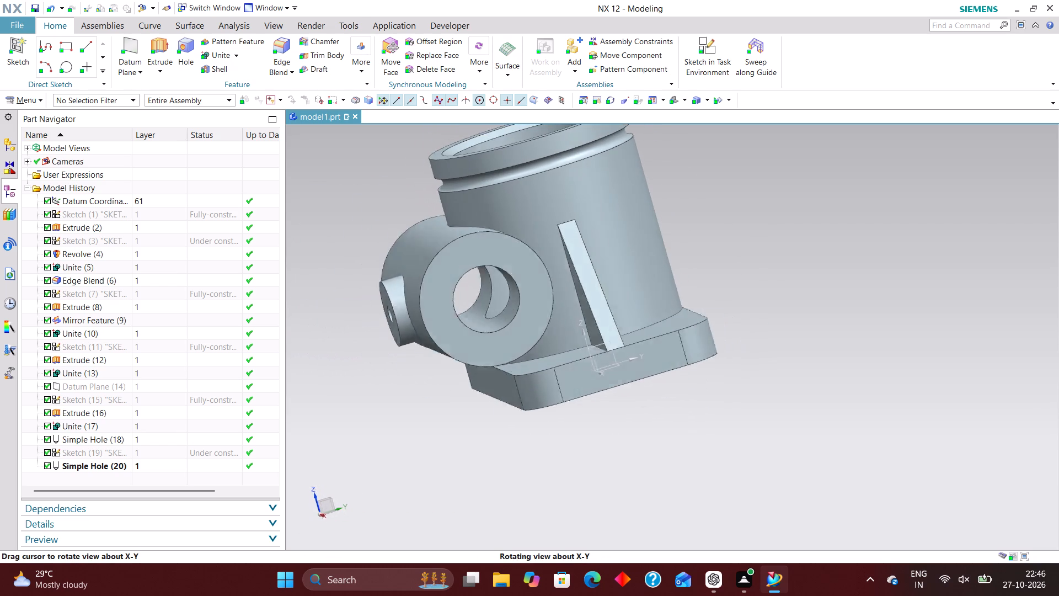
middle_drag(736, 318, 732, 320)
middle_click(732, 320)
scroll(547, 407, up, 1)
middle_drag(570, 406, 629, 407)
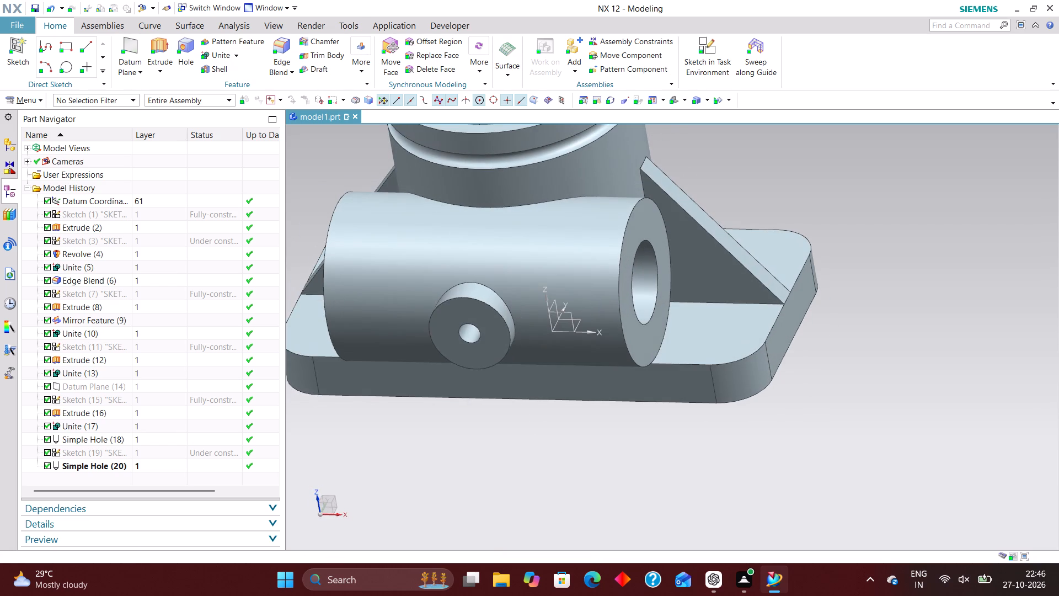
Examine the housing's interior in a section view, switching from the Y plane to the X plane, and cancel the section.
key(ctrl+h)
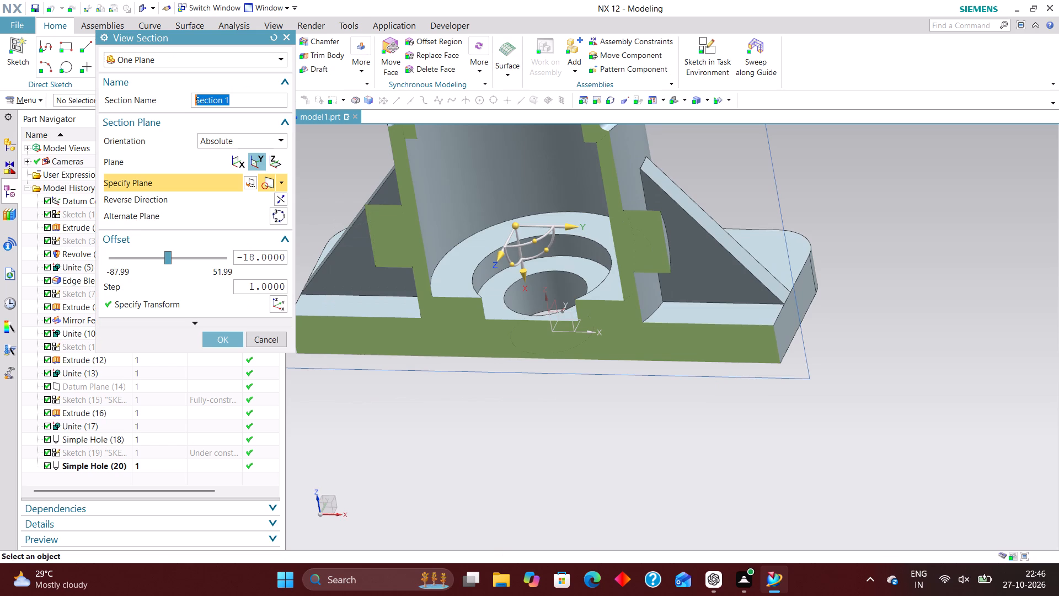
scroll(713, 438, down, 2)
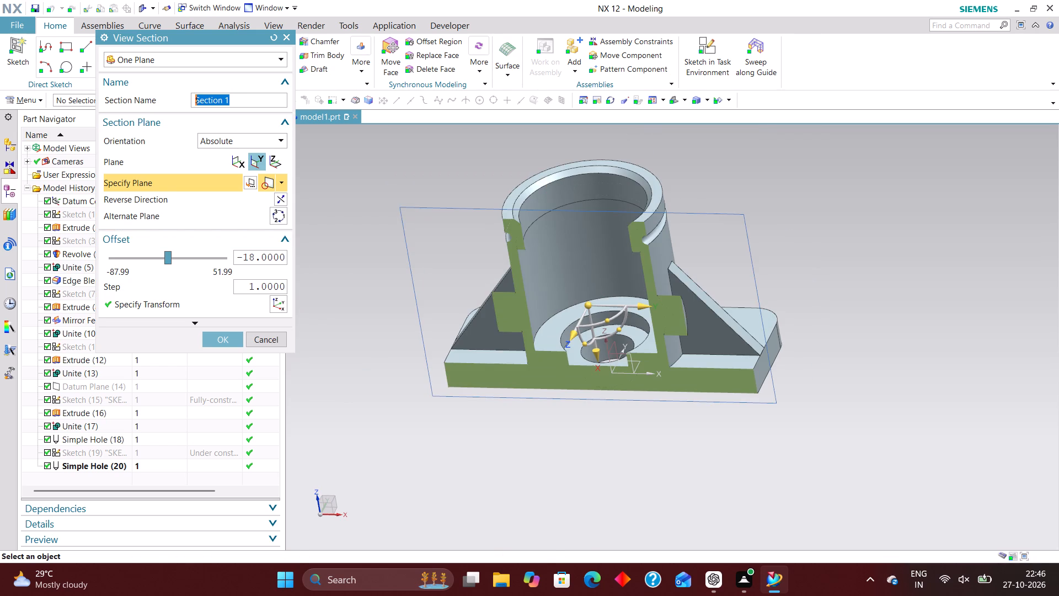
click(241, 157)
middle_drag(684, 320, 604, 325)
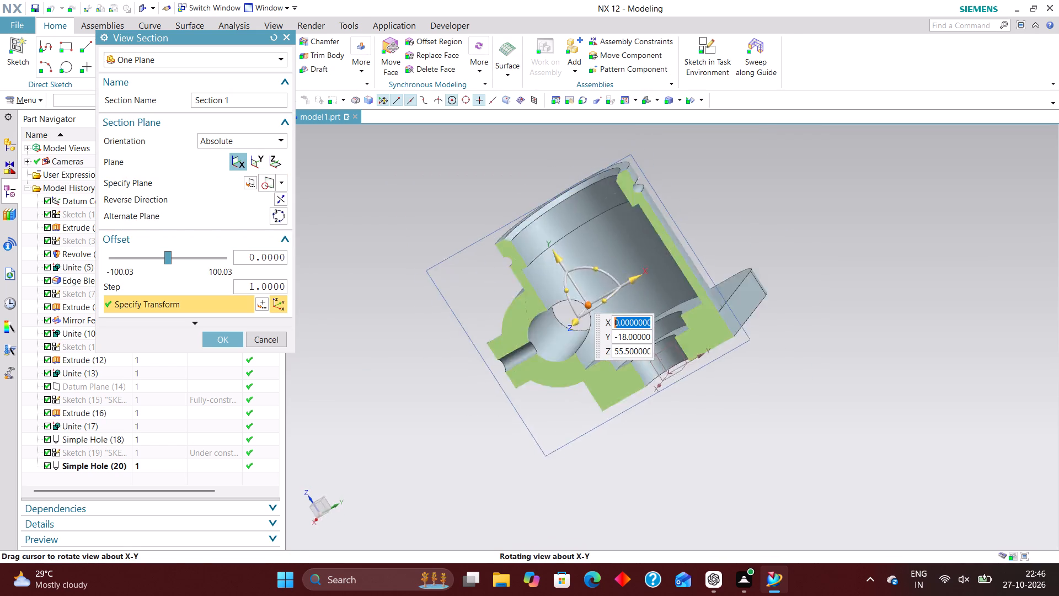
middle_drag(604, 325, 643, 329)
right_drag(785, 302, 720, 279)
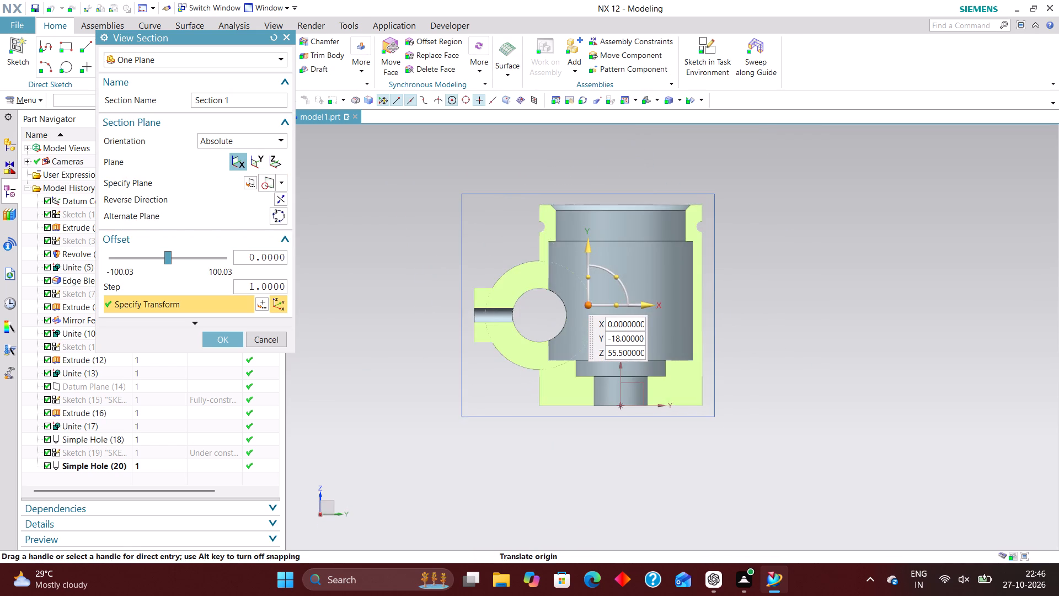
scroll(625, 370, up, 2)
drag(593, 332, 766, 329)
drag(575, 288, 575, 304)
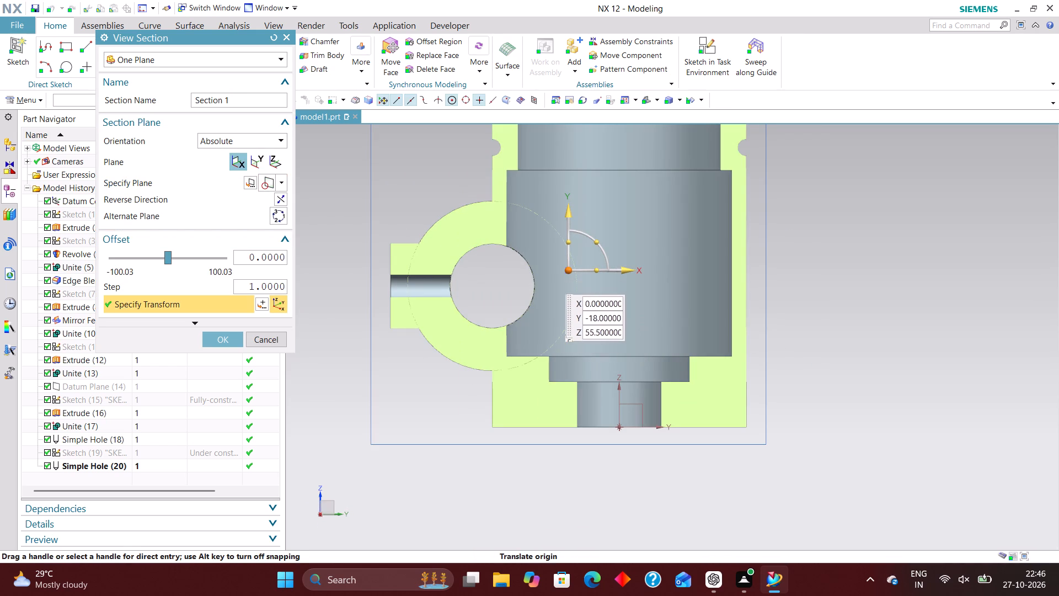
drag(575, 304, 467, 534)
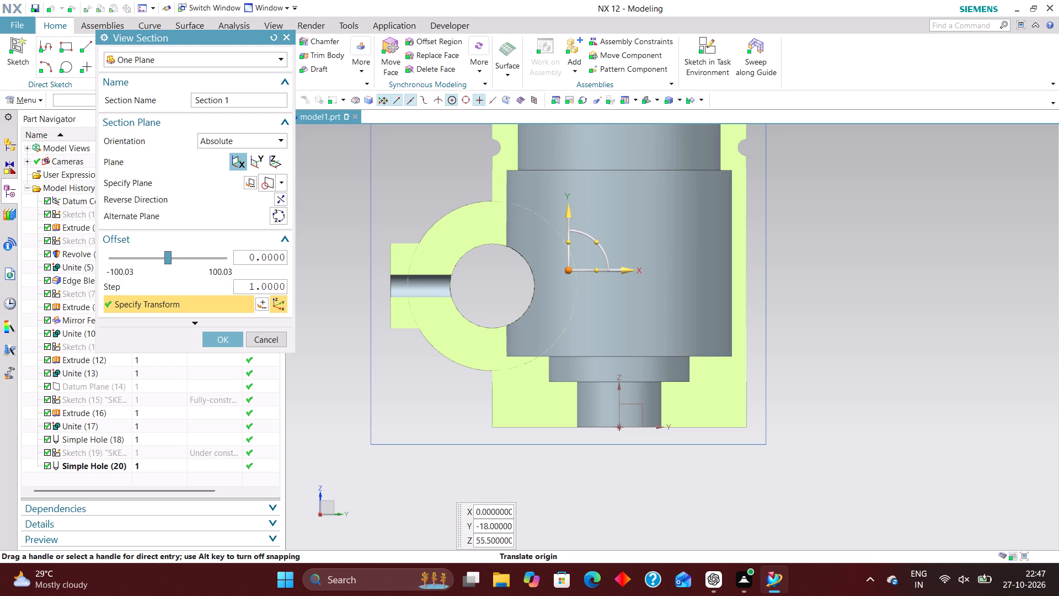
click(264, 336)
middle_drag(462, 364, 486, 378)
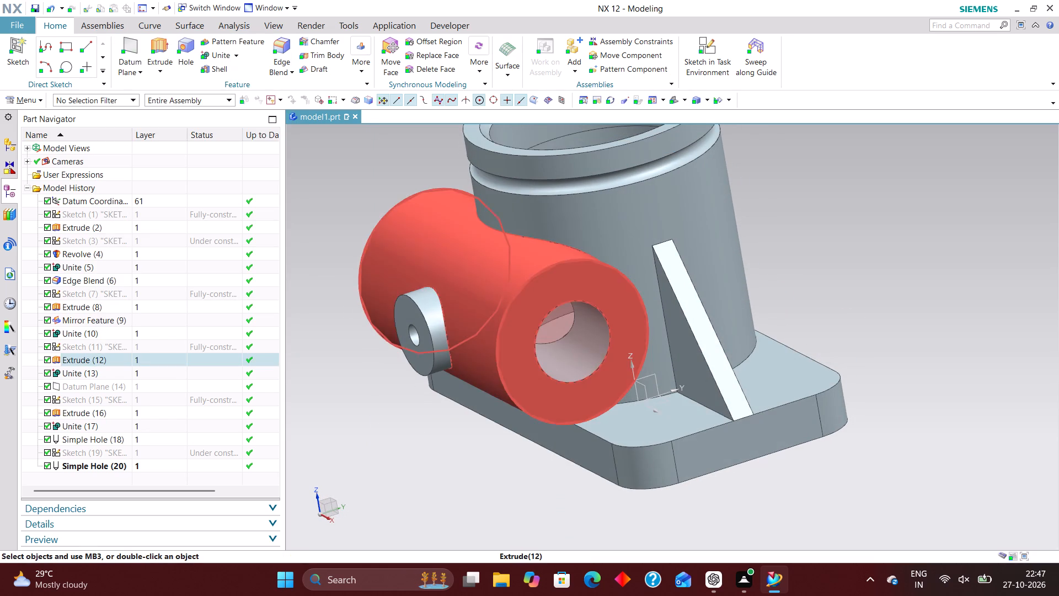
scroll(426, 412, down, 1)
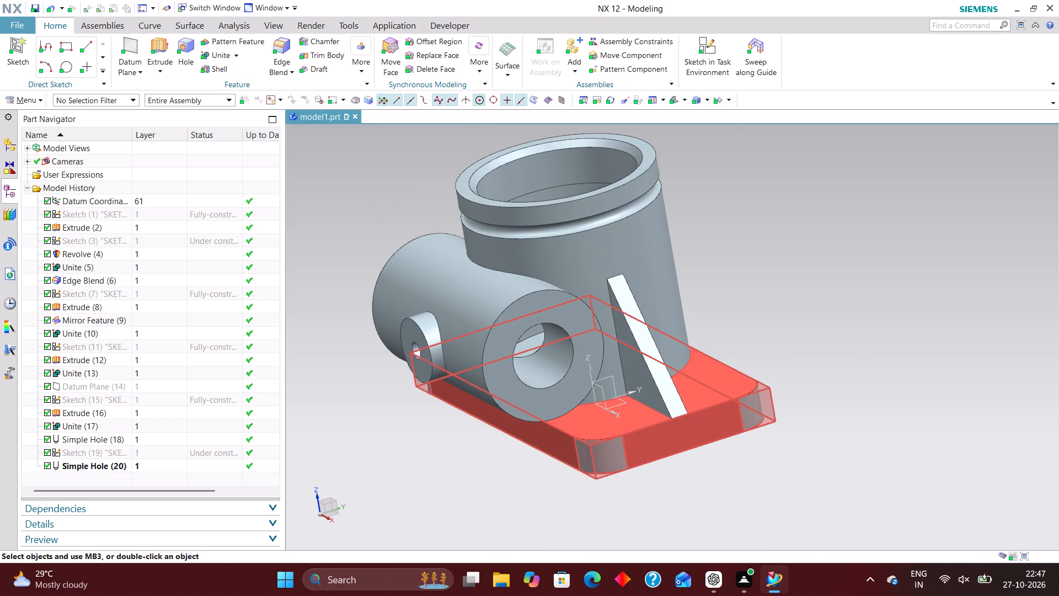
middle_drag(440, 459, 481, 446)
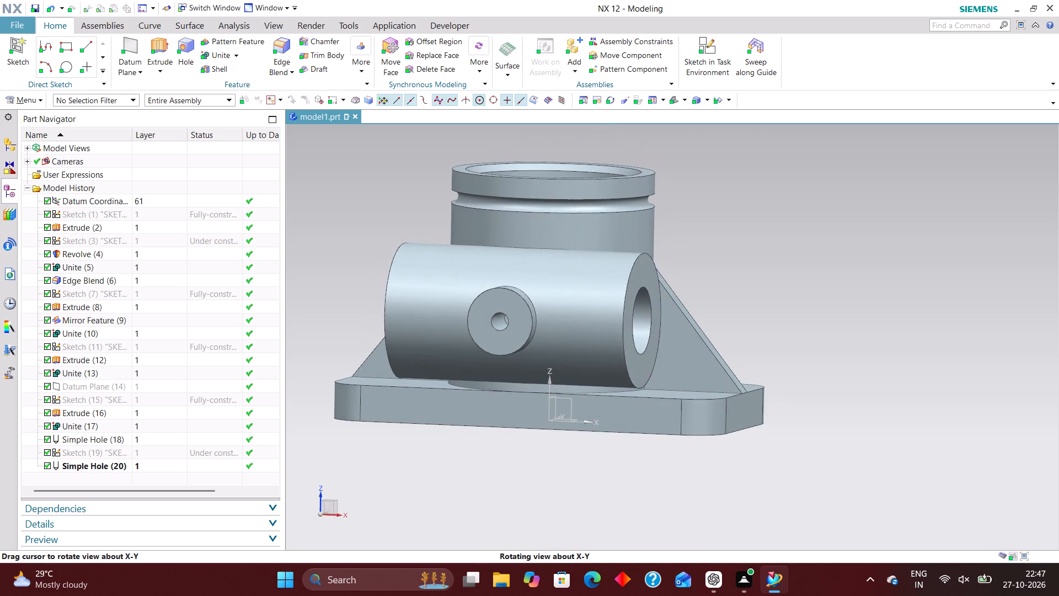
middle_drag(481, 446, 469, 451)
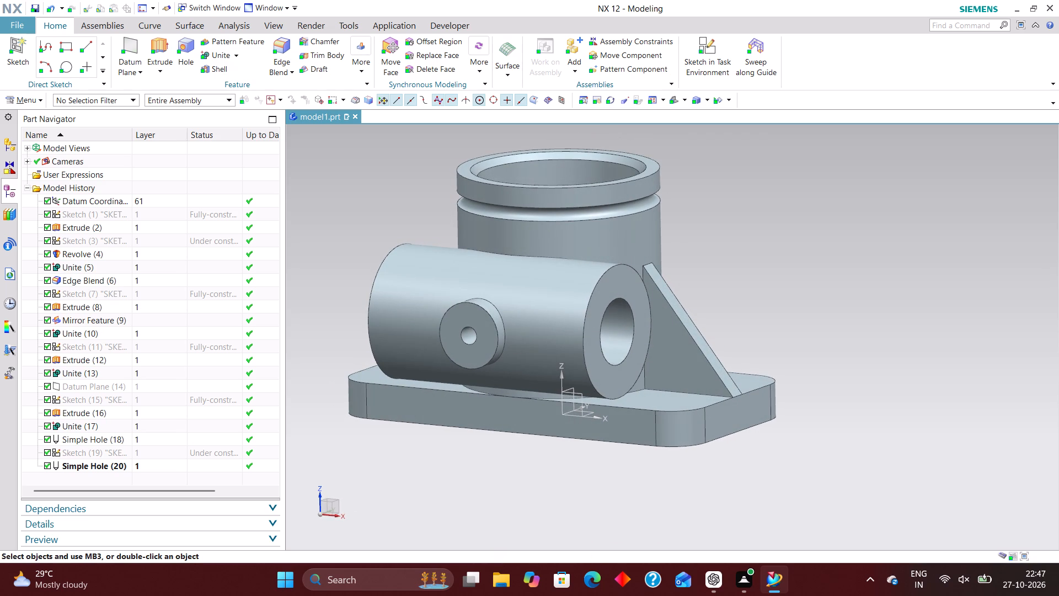
Review the dimensions in the boss's circle sketch and finish the sketch.
scroll(163, 442, down, 4)
click(147, 447)
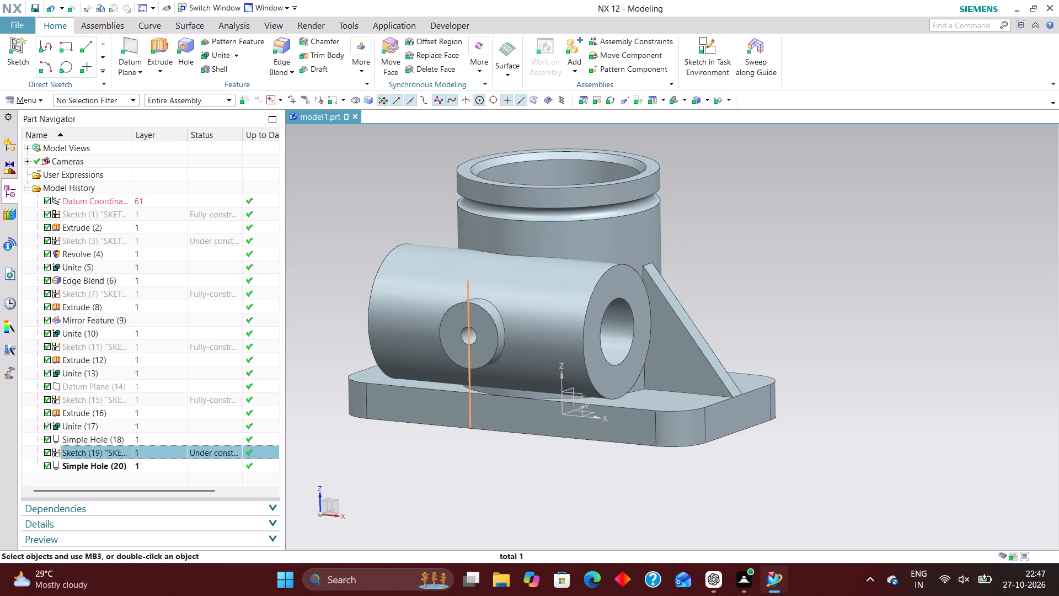
click(107, 401)
right_click(110, 399)
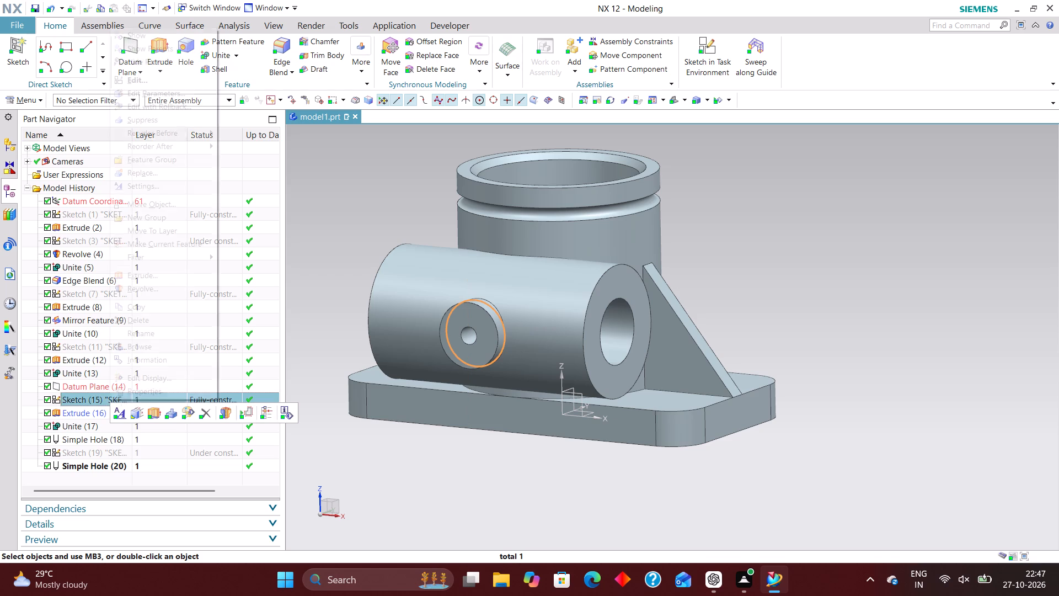
click(187, 104)
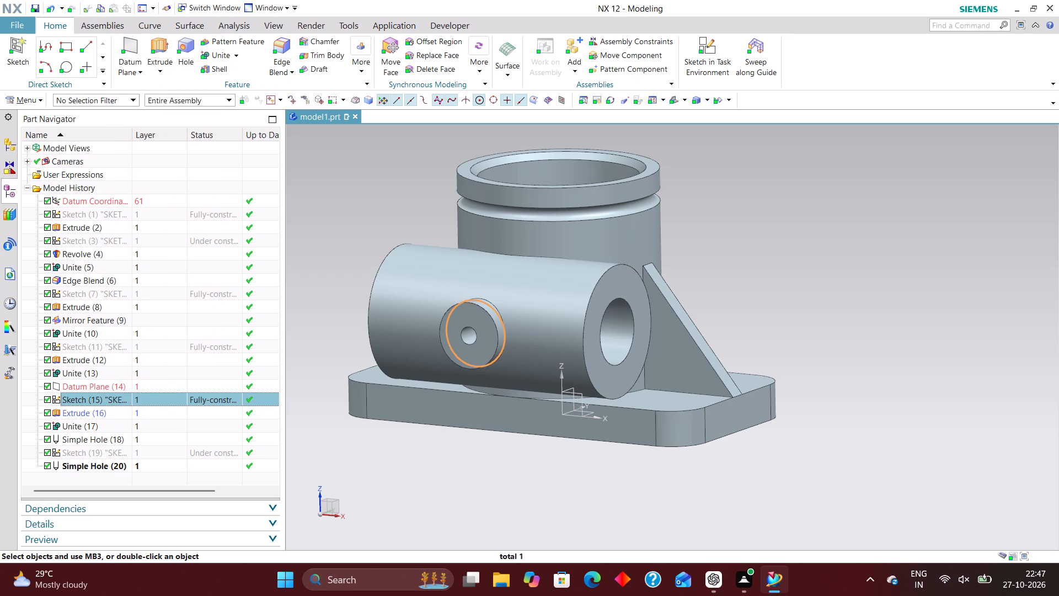
scroll(470, 243, down, 3)
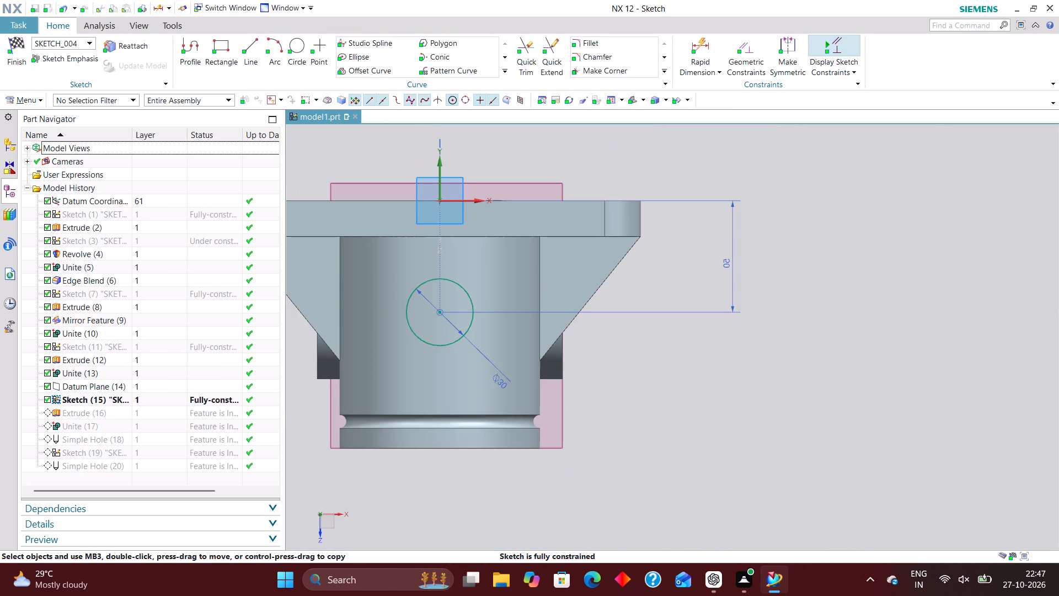
click(21, 40)
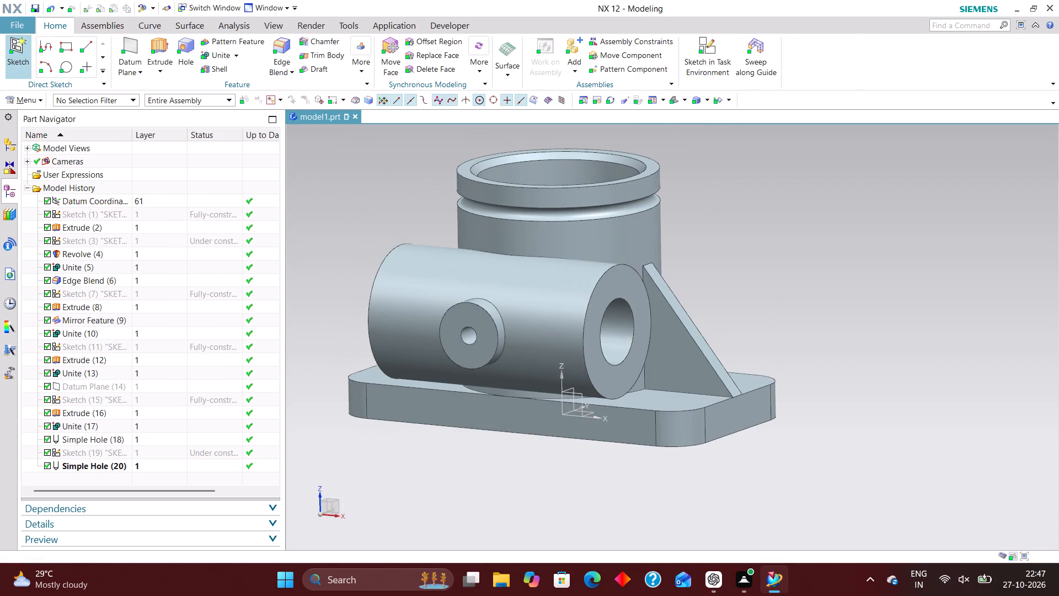
Examine the side cylinder, drilled boss, ribs and base from the front and several angled views.
scroll(469, 335, up, 3)
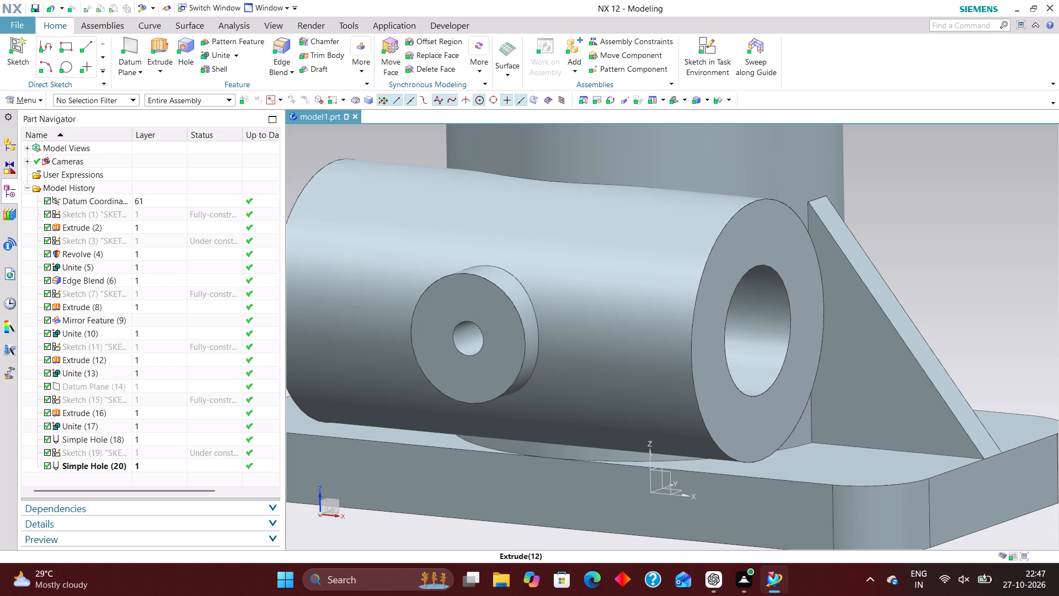
scroll(451, 354, down, 3)
middle_drag(457, 395, 486, 385)
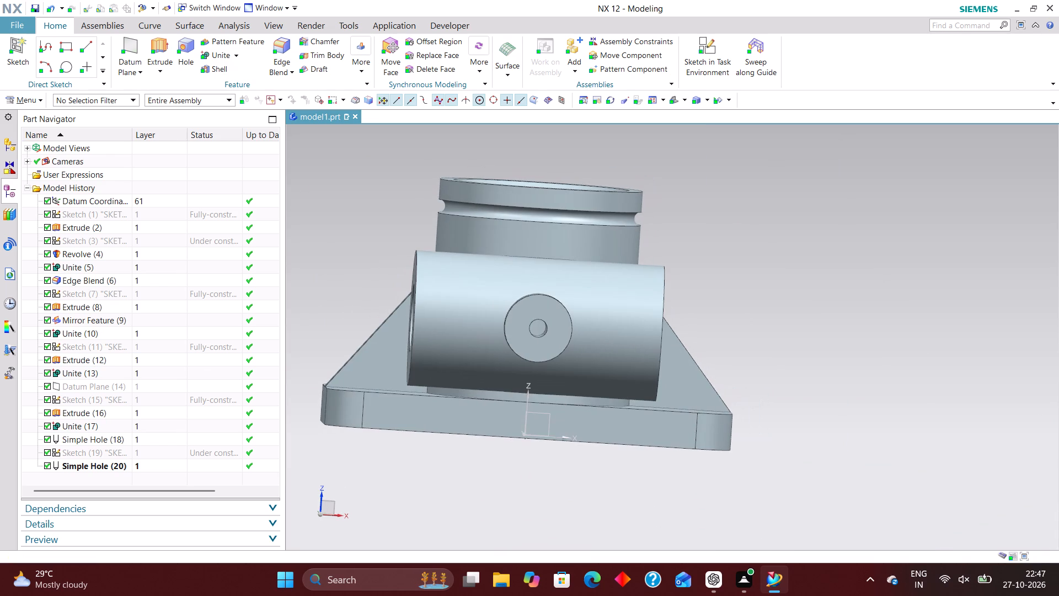
right_drag(826, 287, 656, 263)
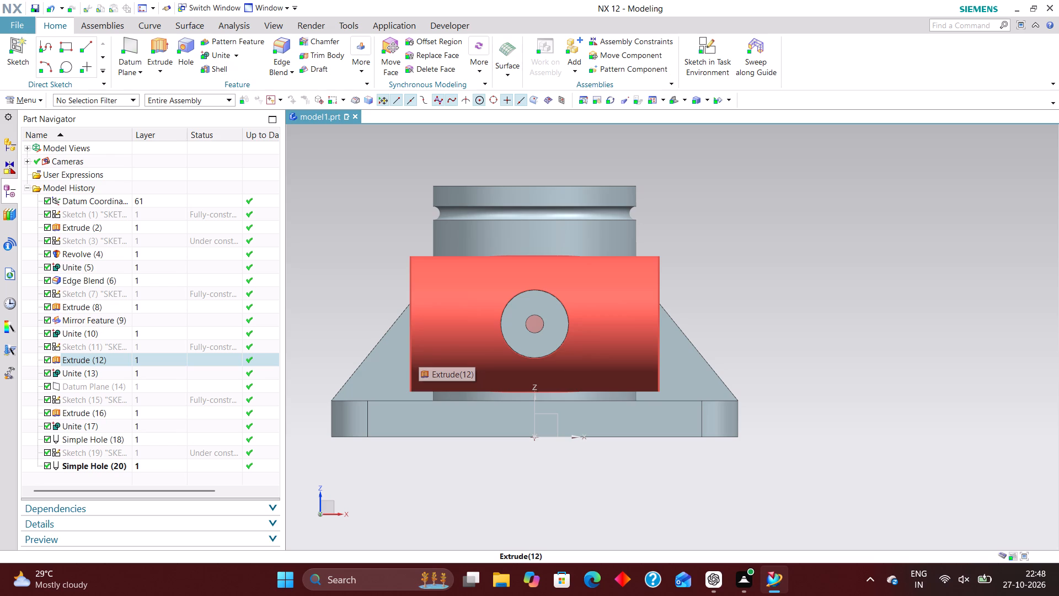
middle_drag(704, 353, 647, 367)
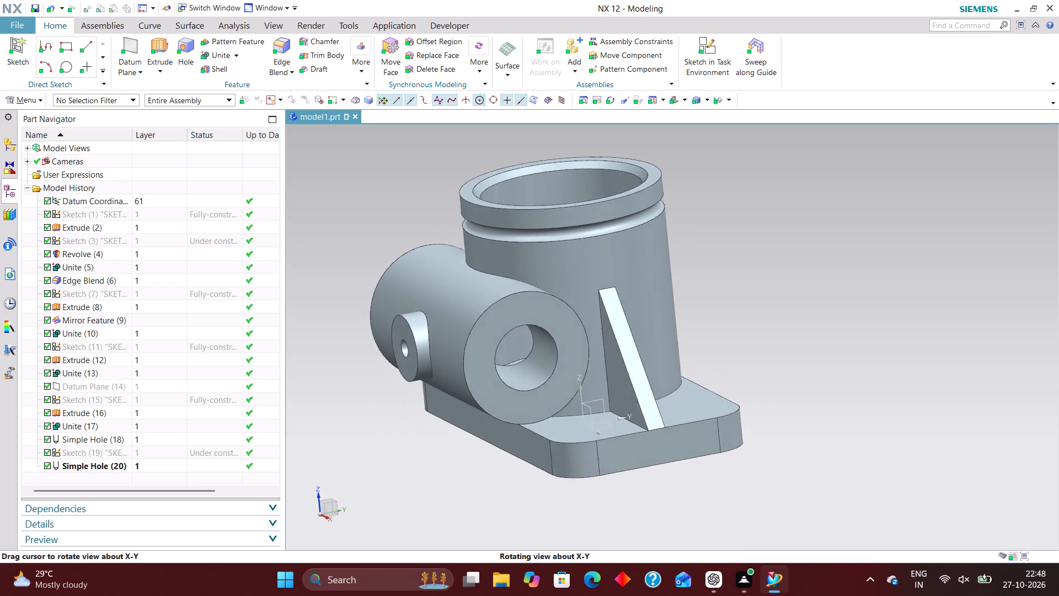
middle_drag(647, 367, 678, 366)
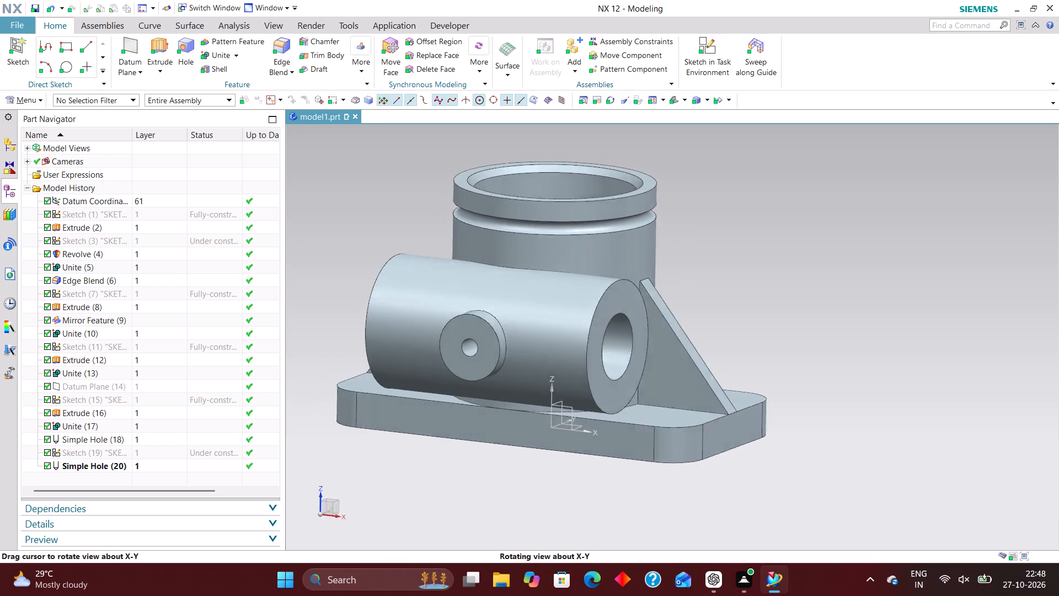
middle_drag(678, 366, 645, 367)
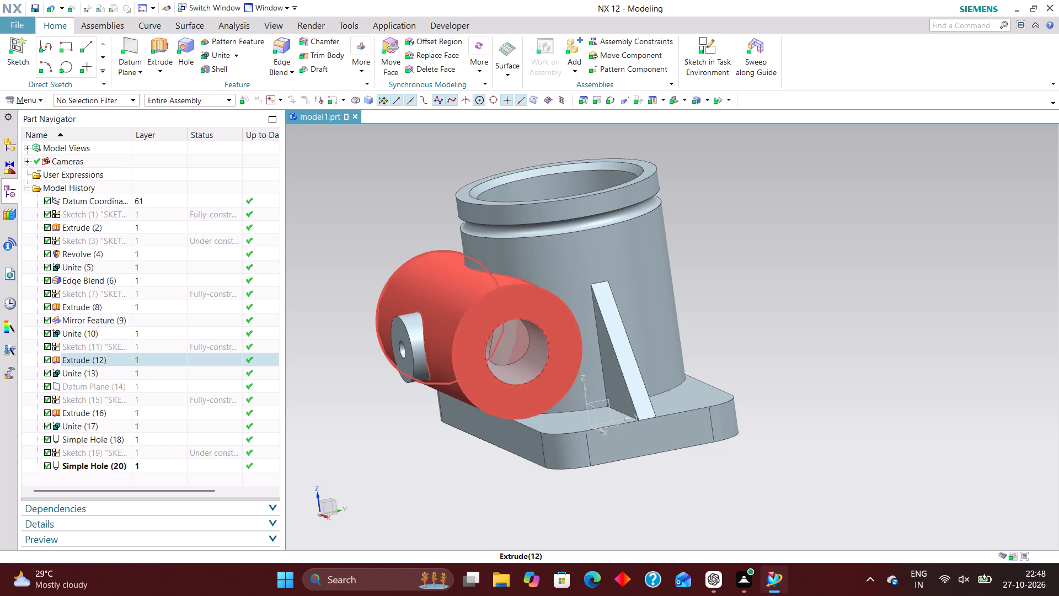
middle_drag(722, 342, 719, 326)
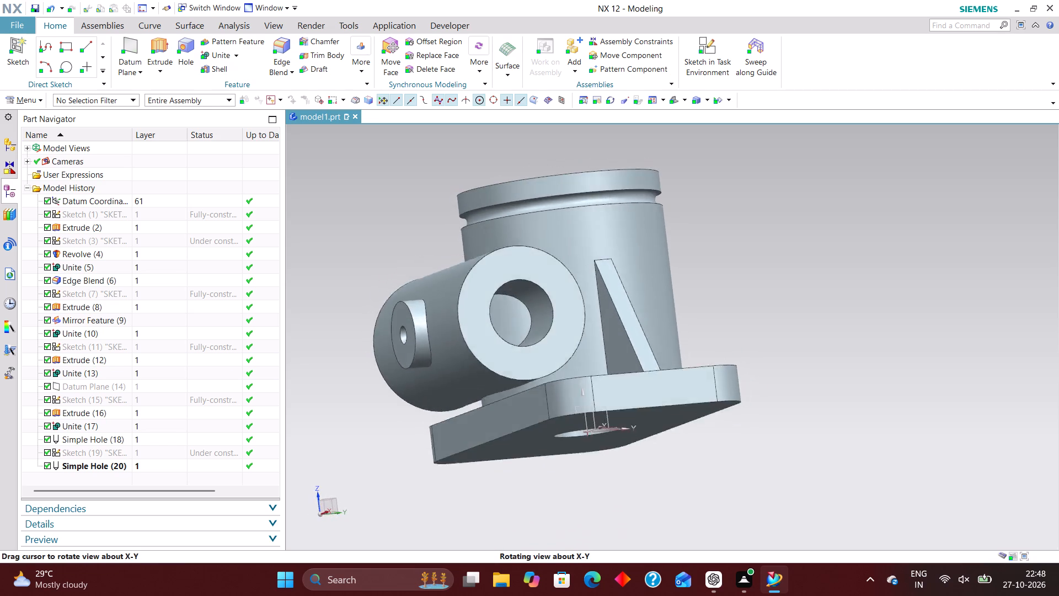
middle_drag(719, 326, 710, 339)
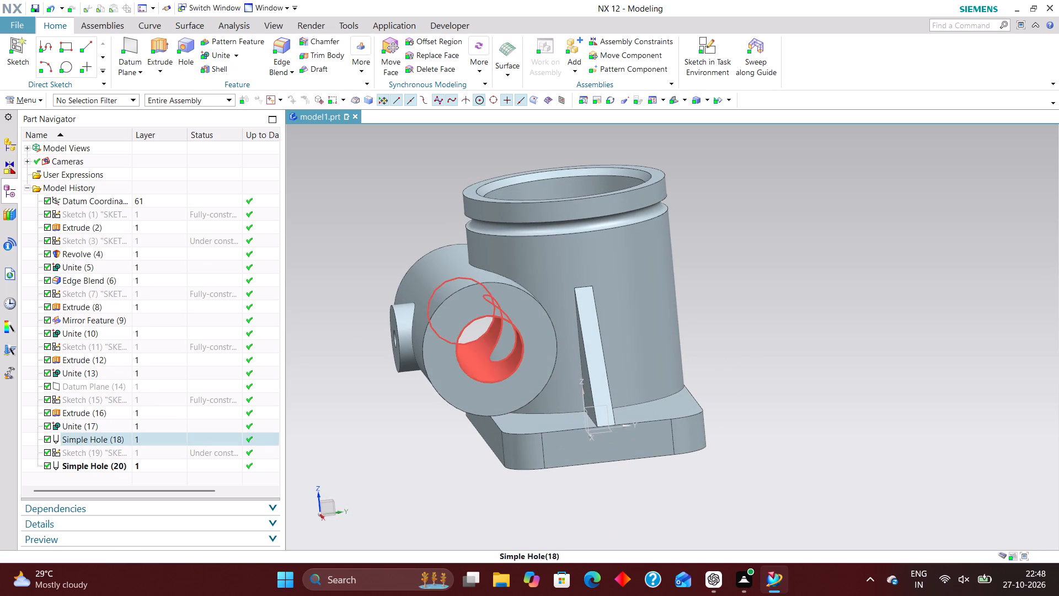
scroll(194, 385, down, 5)
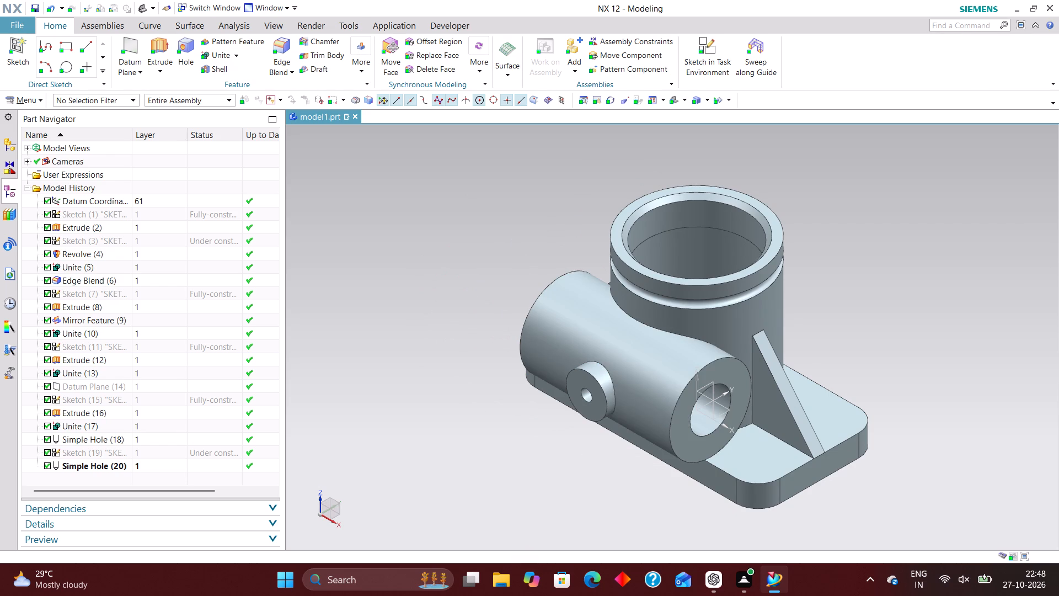
scroll(145, 355, down, 5)
middle_drag(452, 285, 480, 301)
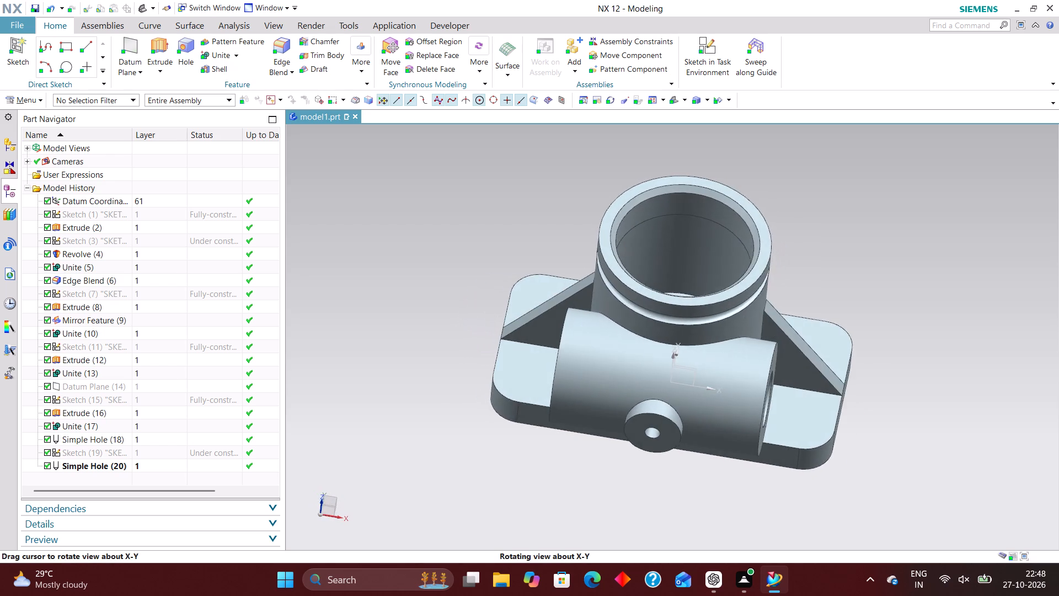
middle_drag(480, 301, 413, 308)
middle_drag(435, 296, 435, 270)
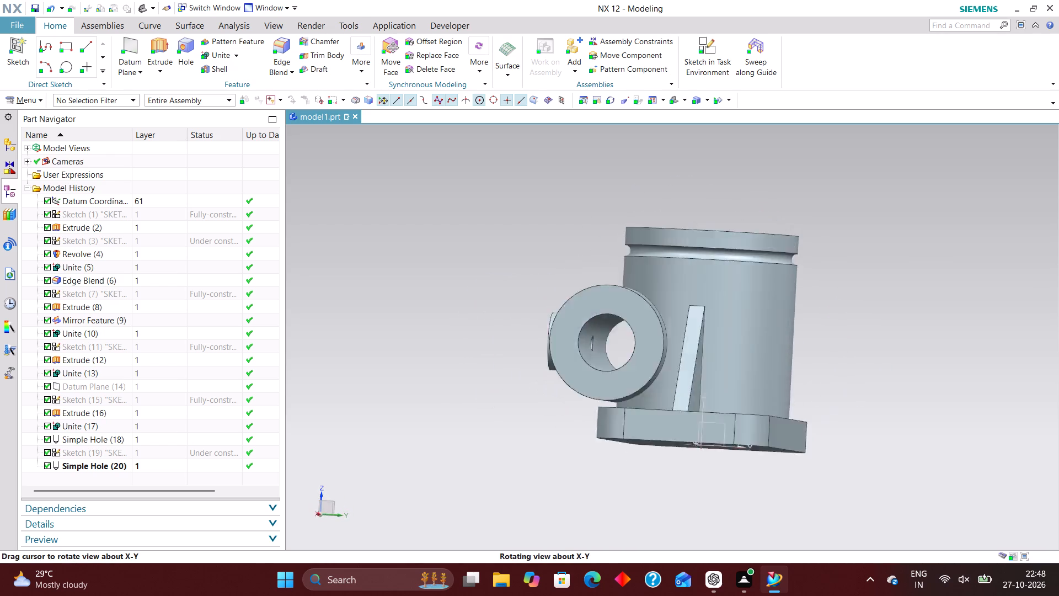
middle_drag(435, 270, 436, 272)
Inspect the main body's interior and the boss hole from the side in an X-plane section, and cancel the section.
scroll(438, 269, up, 1)
right_drag(951, 237, 661, 200)
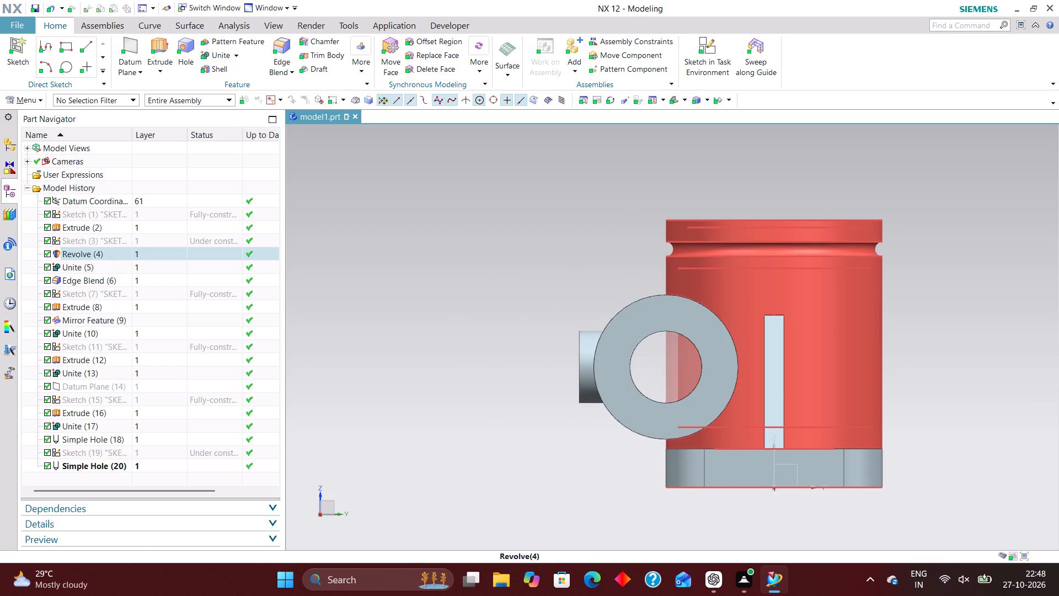
key(ctrl+h)
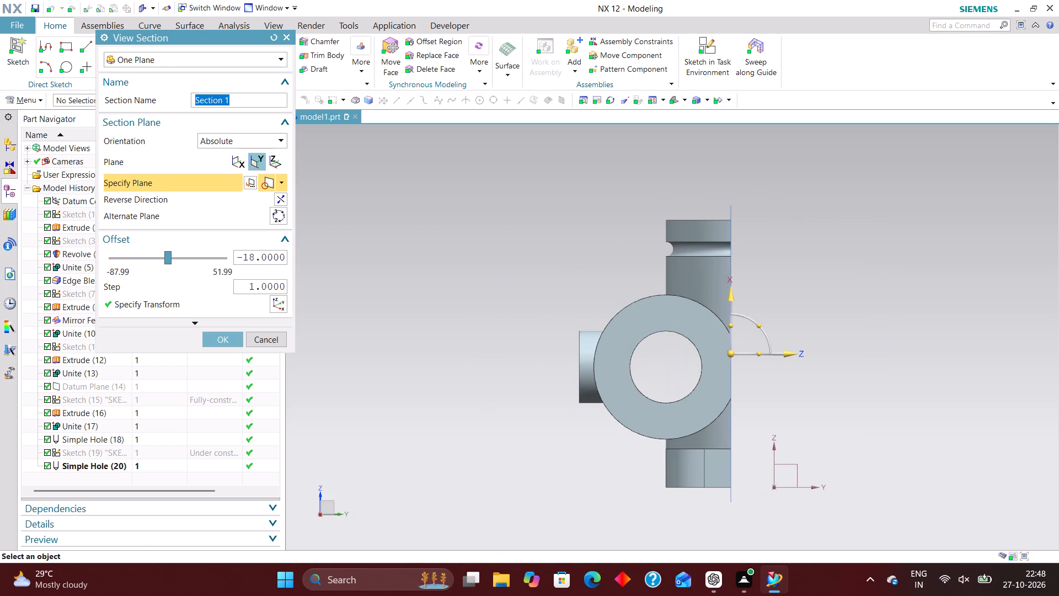
click(238, 158)
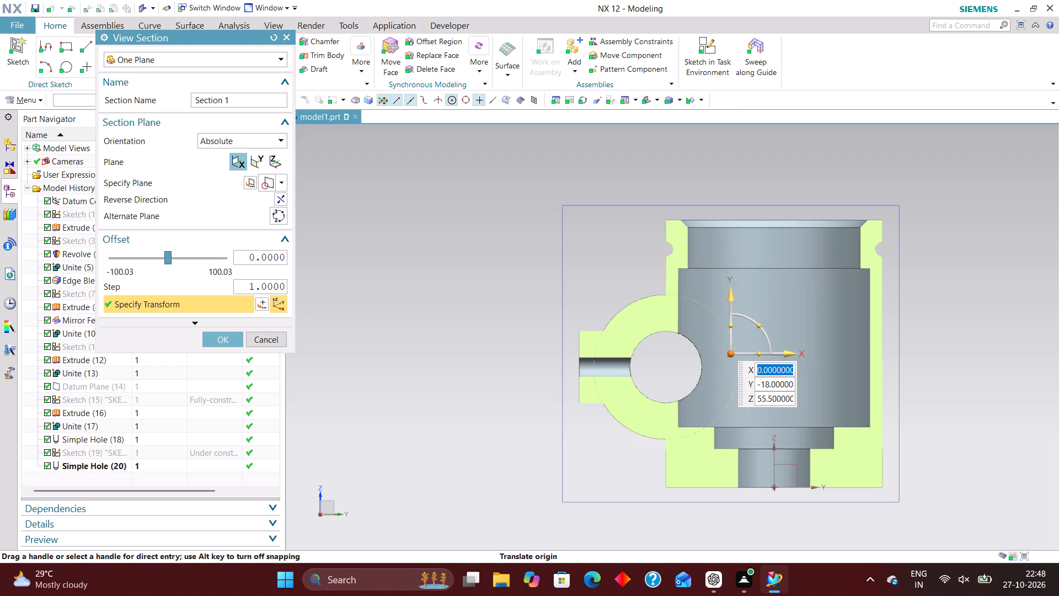
click(279, 340)
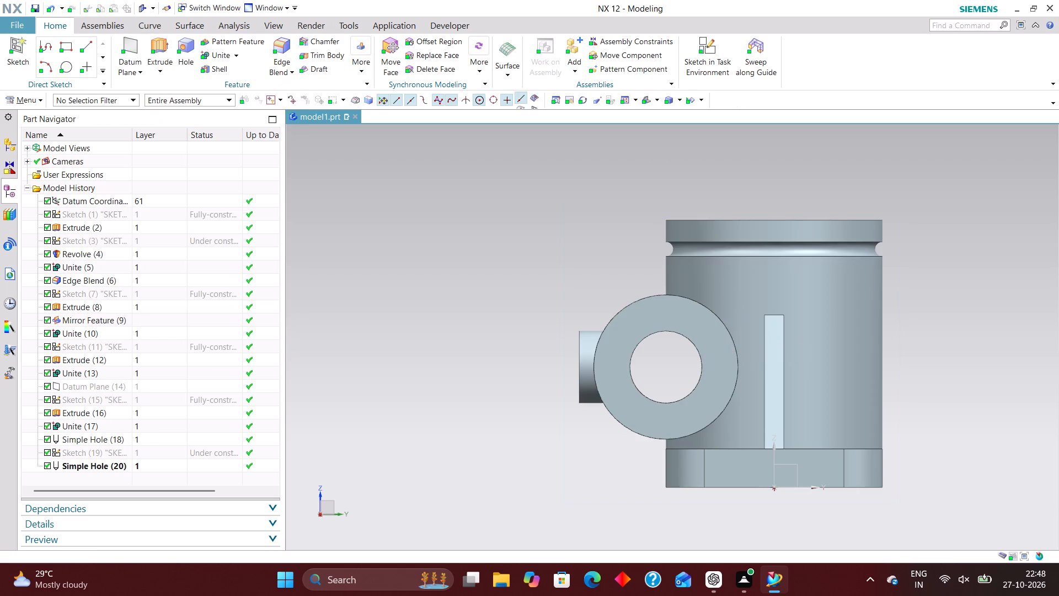
Examine the main body's stepped bore, its opening into the side cylinder and both ribs, including from directly above.
middle_drag(462, 323, 497, 337)
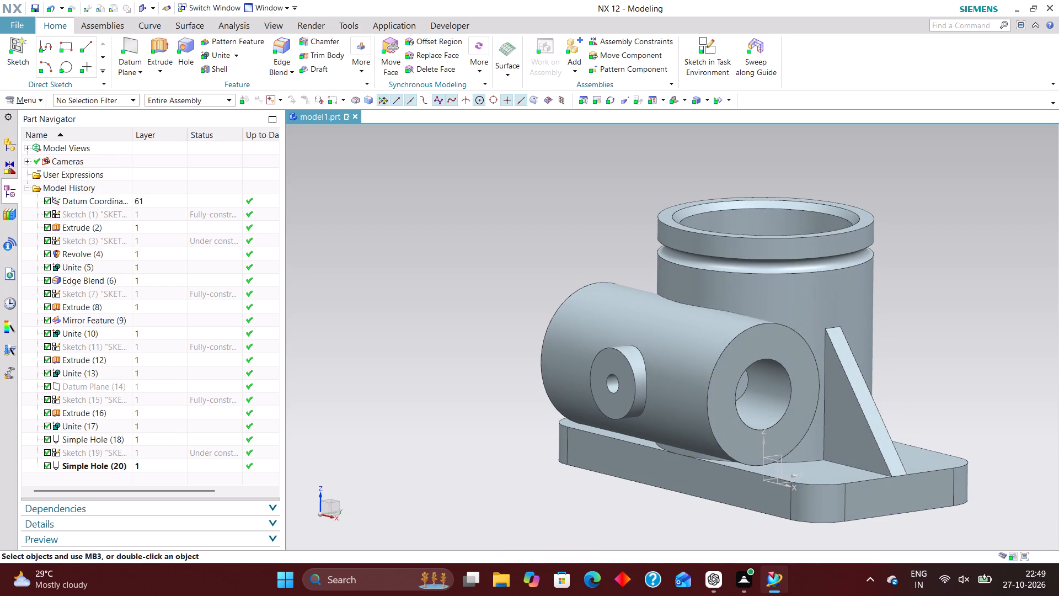
middle_drag(486, 260, 487, 381)
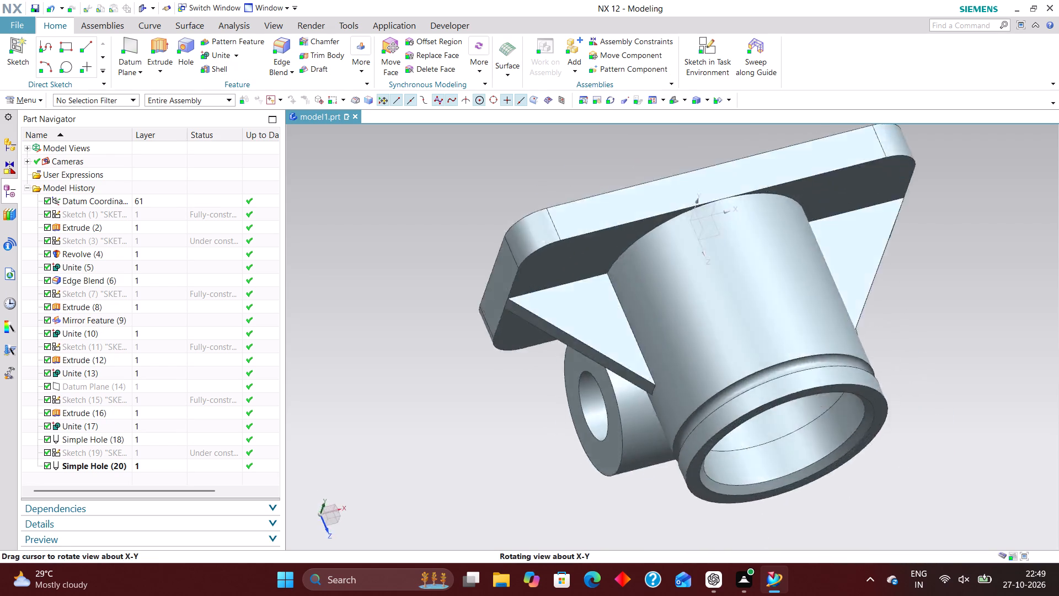
middle_drag(487, 381, 449, 347)
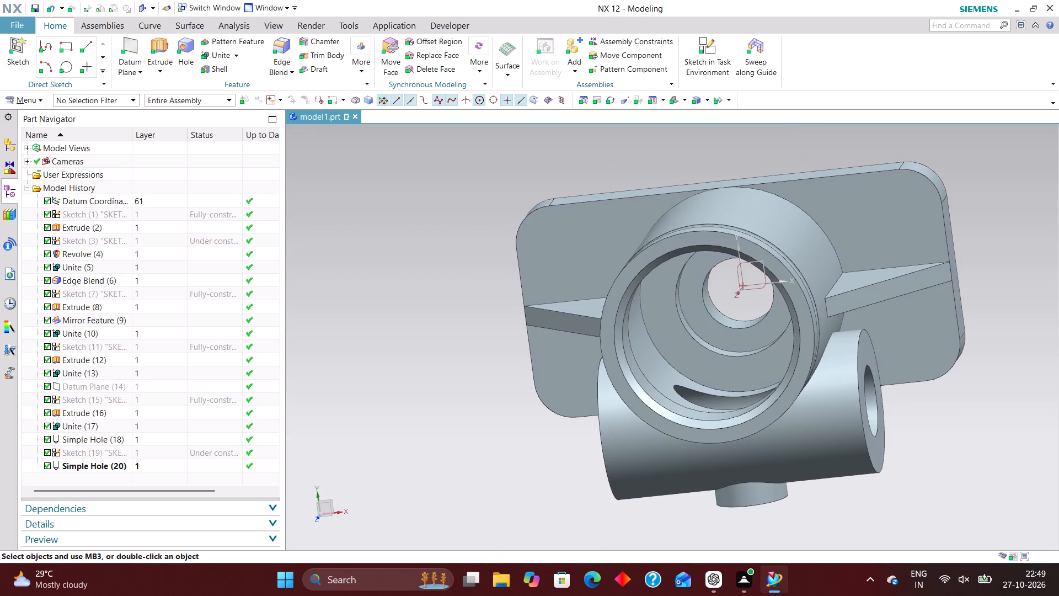
right_drag(887, 145, 652, 99)
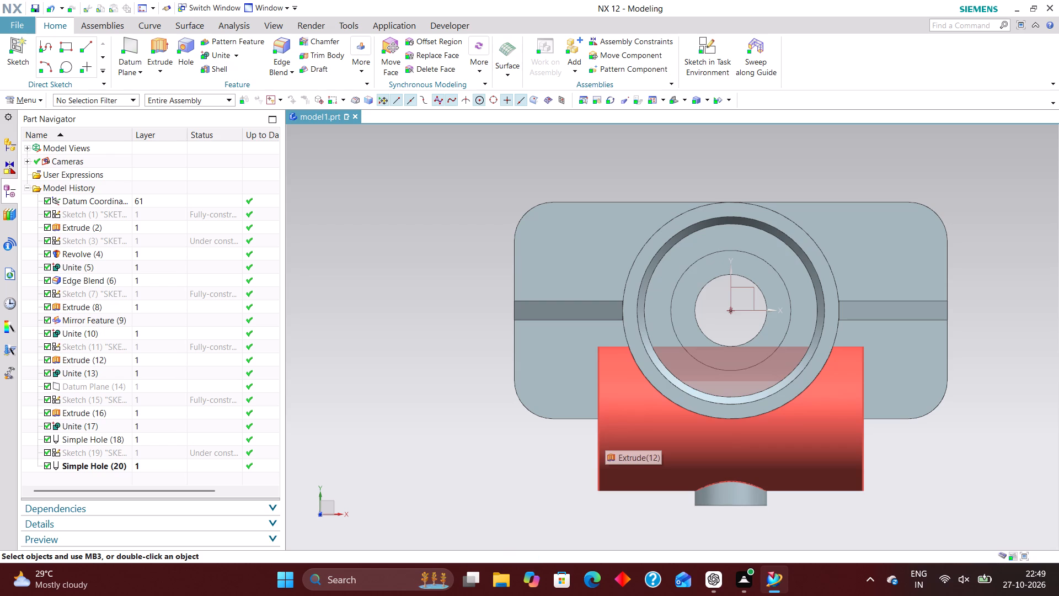
scroll(526, 346, down, 4)
scroll(643, 296, up, 5)
middle_drag(640, 271, 646, 239)
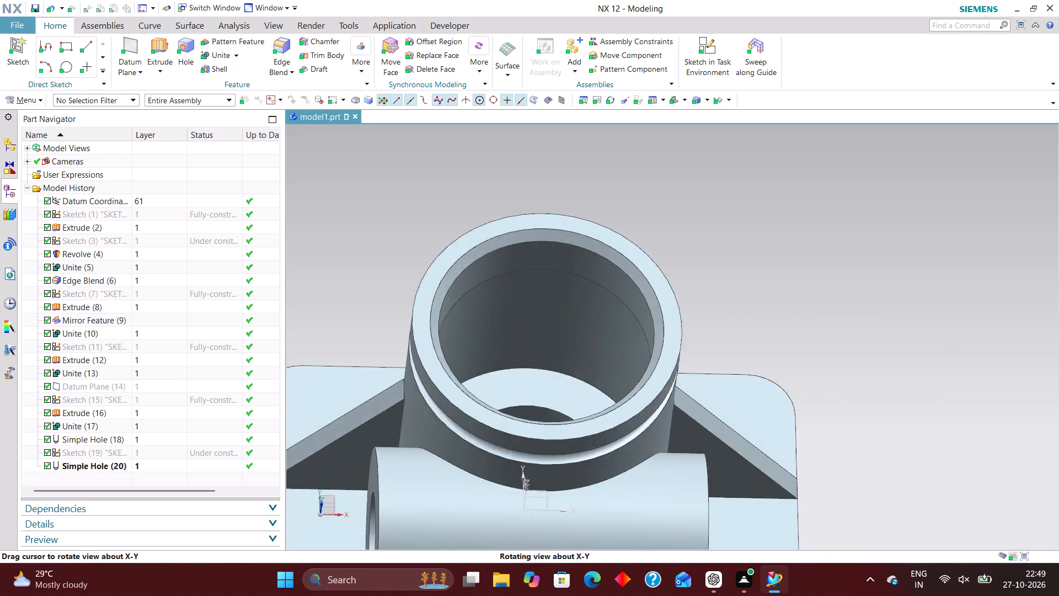
middle_drag(646, 239, 647, 232)
middle_drag(648, 233, 645, 293)
middle_click(645, 293)
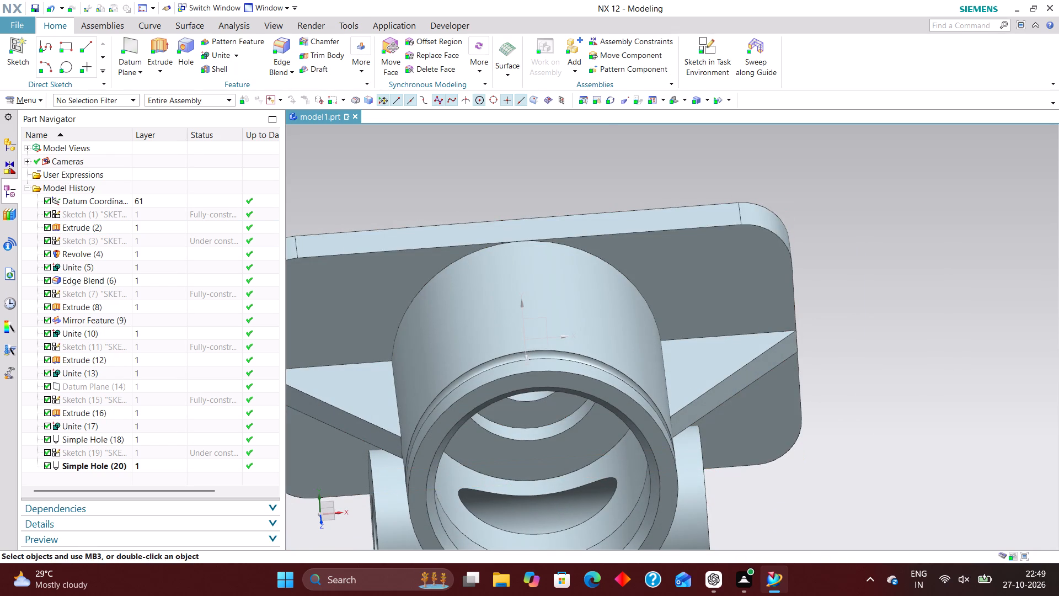
right_drag(936, 296, 839, 314)
scroll(952, 276, down, 4)
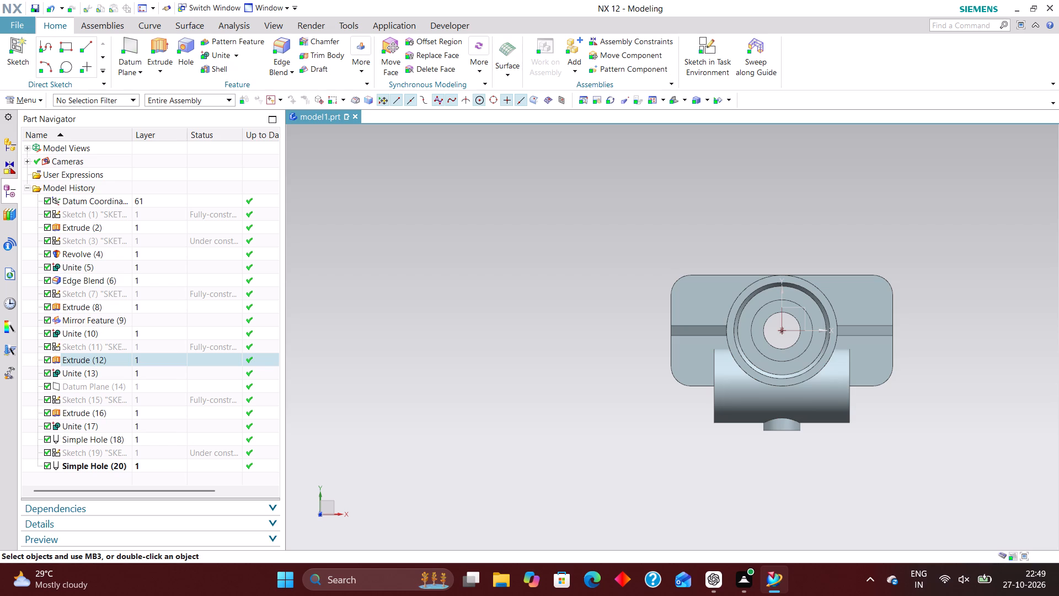
Examine the complete housing from the front and side, checking the boss, bored cylinder and rib.
middle_drag(818, 441, 809, 389)
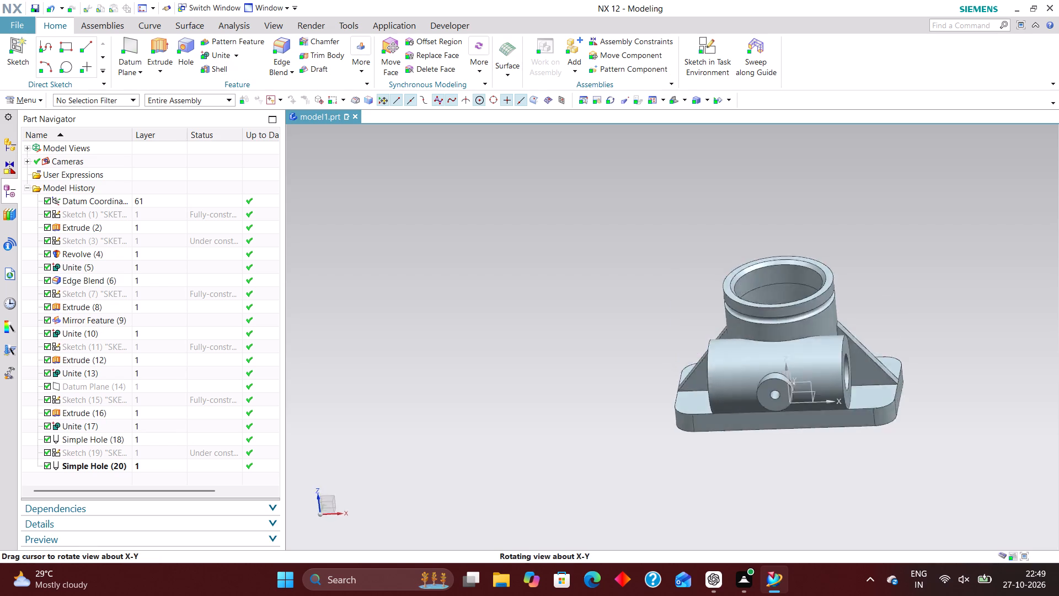
middle_drag(809, 389, 791, 330)
middle_drag(790, 330, 769, 377)
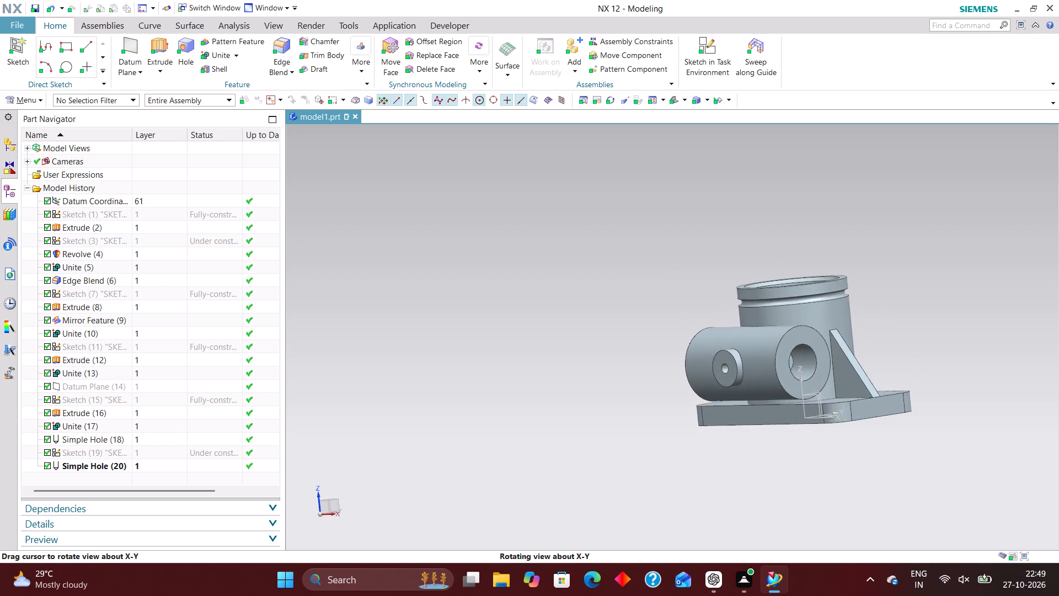
middle_drag(769, 377, 762, 393)
scroll(782, 354, up, 3)
scroll(569, 358, down, 3)
scroll(729, 350, up, 3)
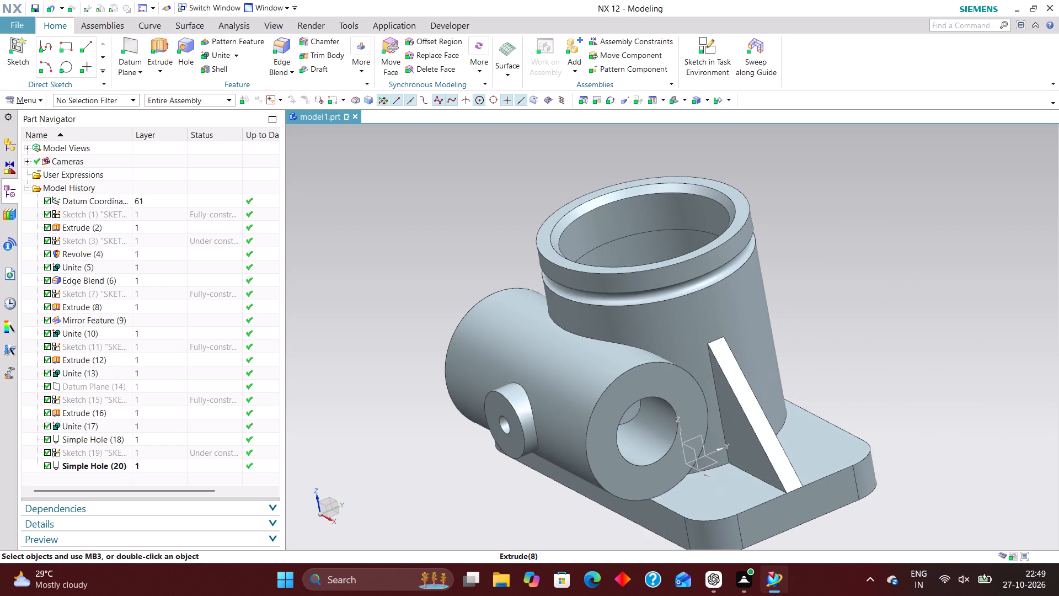
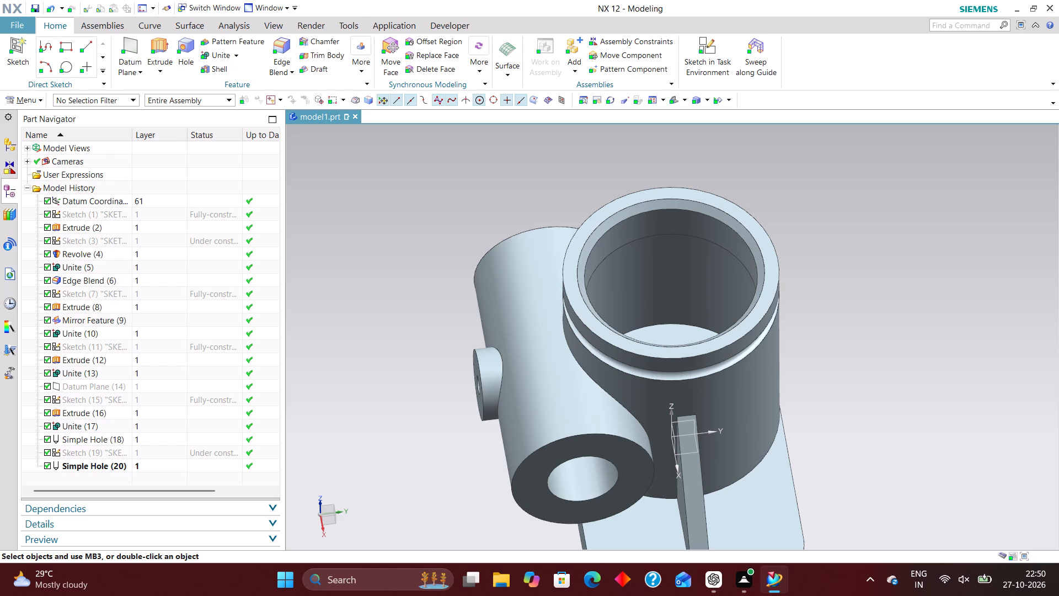
Start a 2 mm edge blend on the cylinders' intersection, the small side boss's base edge and the vertical cylinder's outer top rim.
click(274, 46)
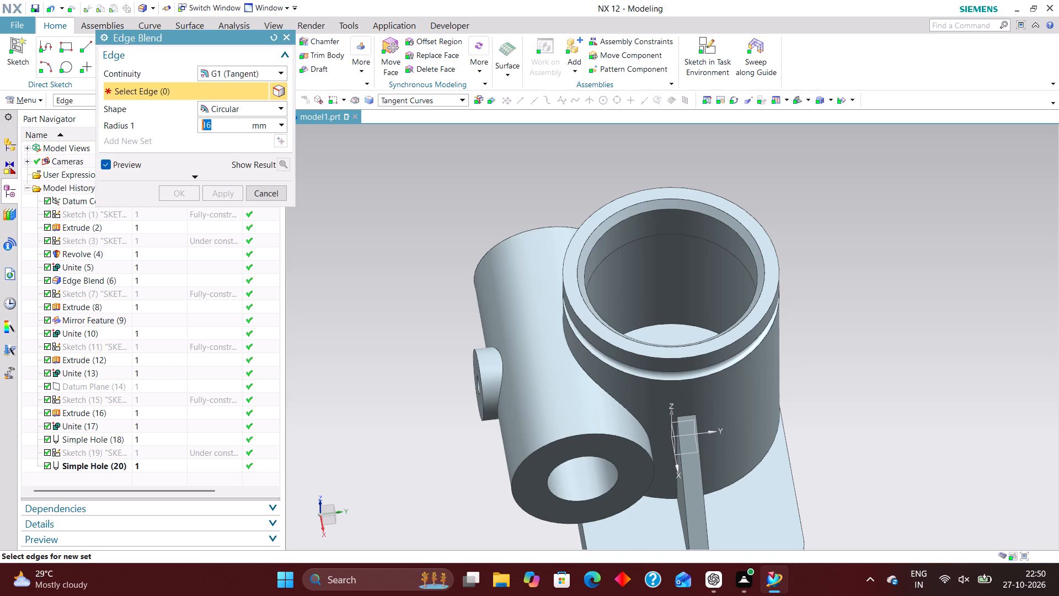
click(584, 374)
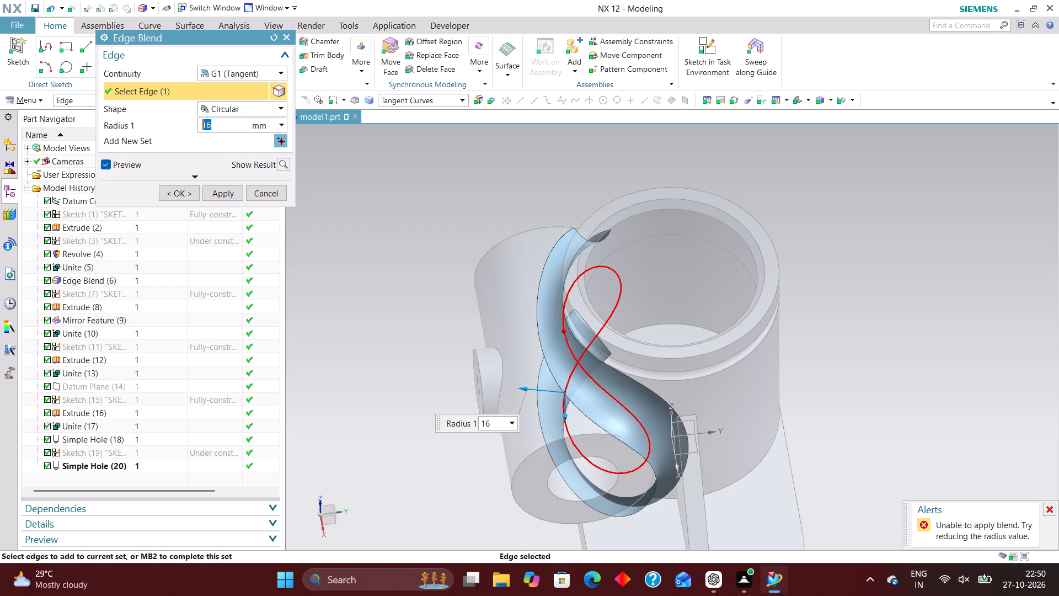
key(2)
key(Return)
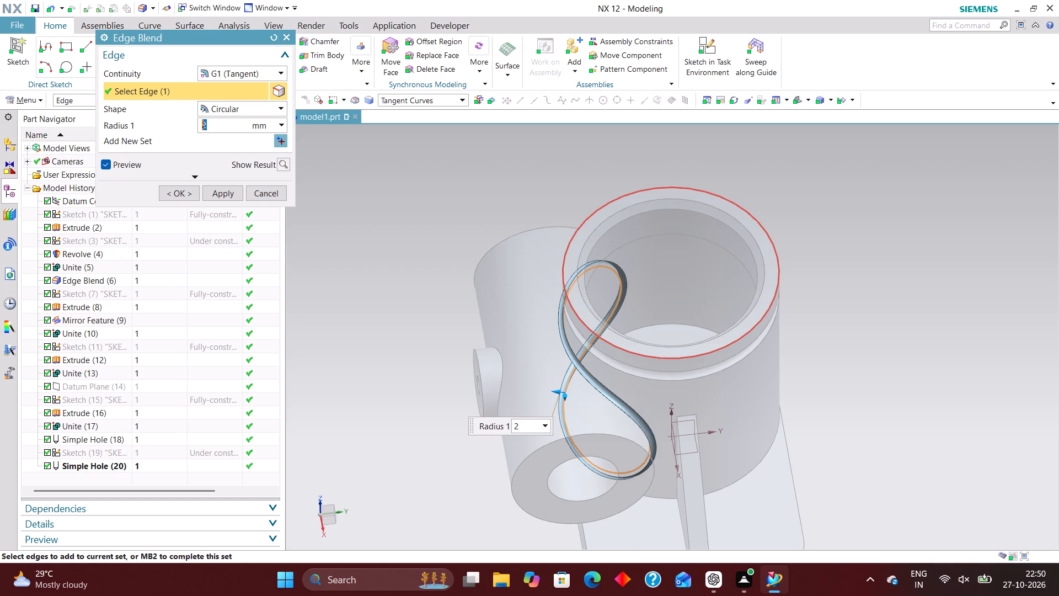
scroll(492, 352, up, 3)
click(505, 371)
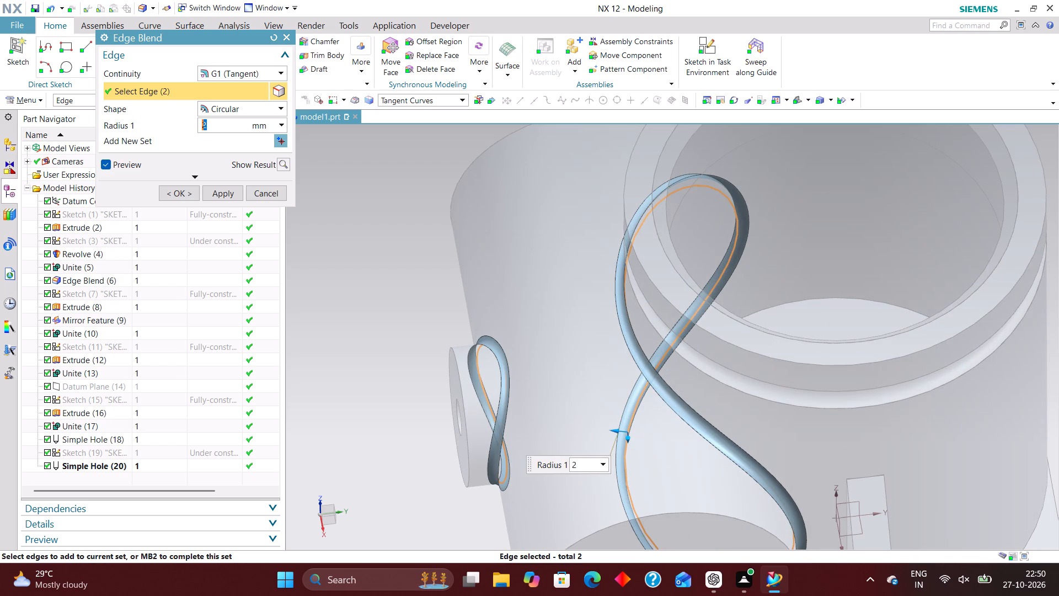
click(726, 342)
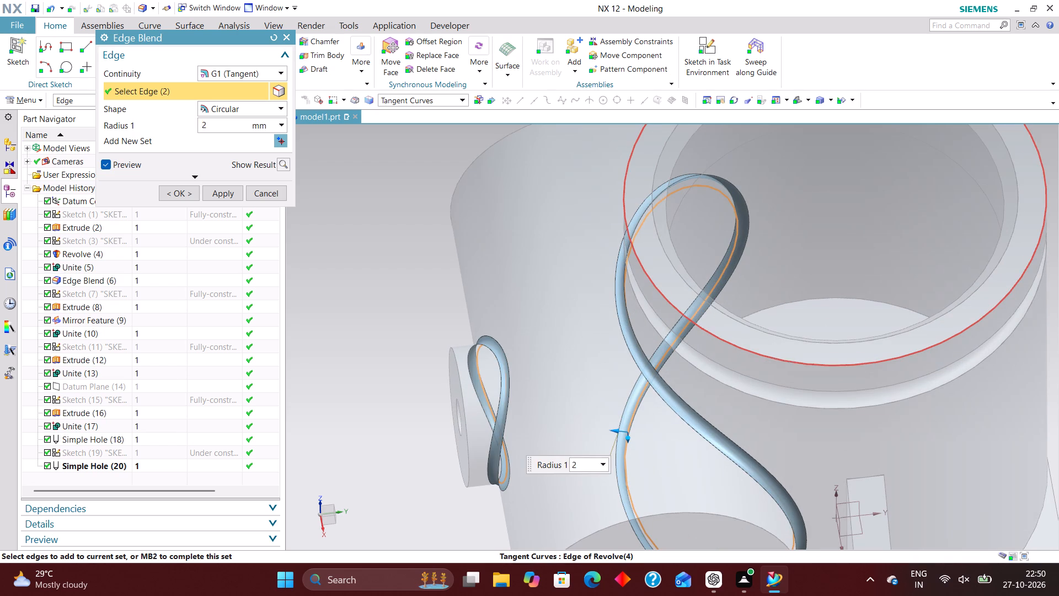
Add the edges where the vertical cylinder meets the base plate and the plate's upper and lower perimeter edges to the blend.
scroll(543, 265, down, 3)
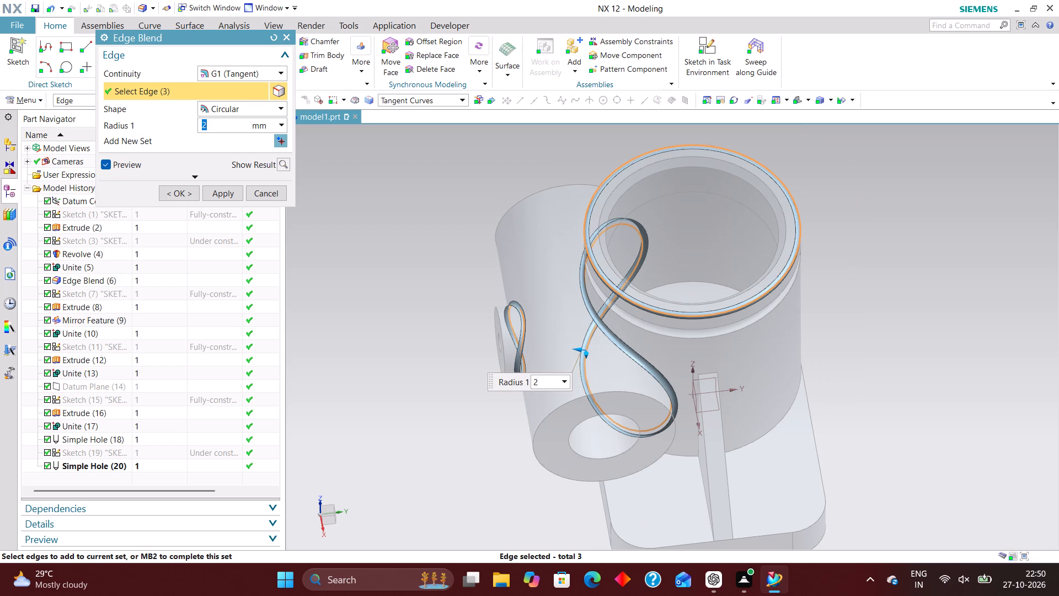
scroll(678, 271, down, 3)
scroll(701, 392, up, 4)
click(645, 331)
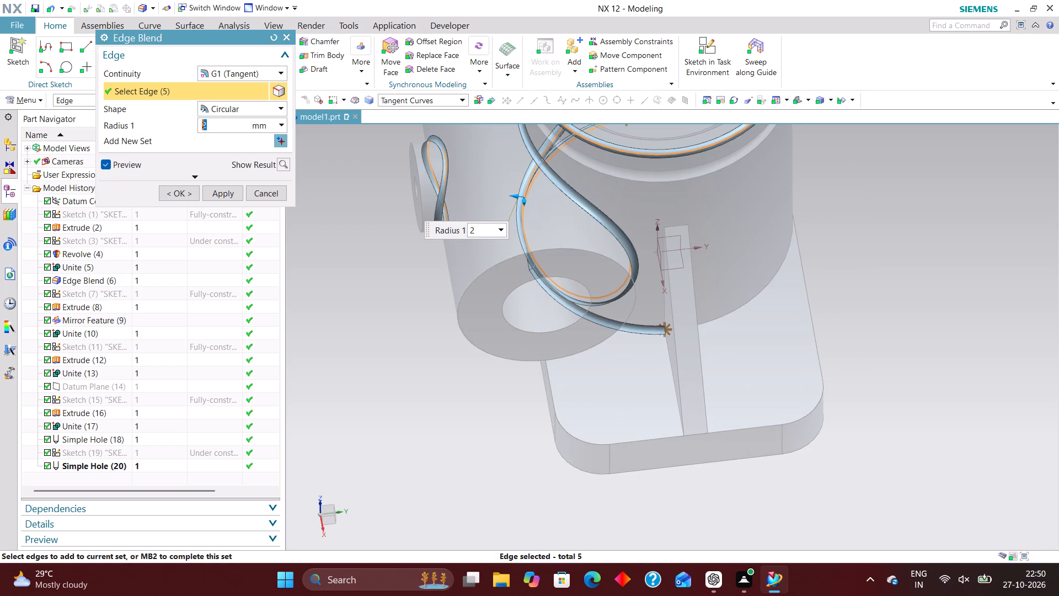
click(724, 316)
click(622, 443)
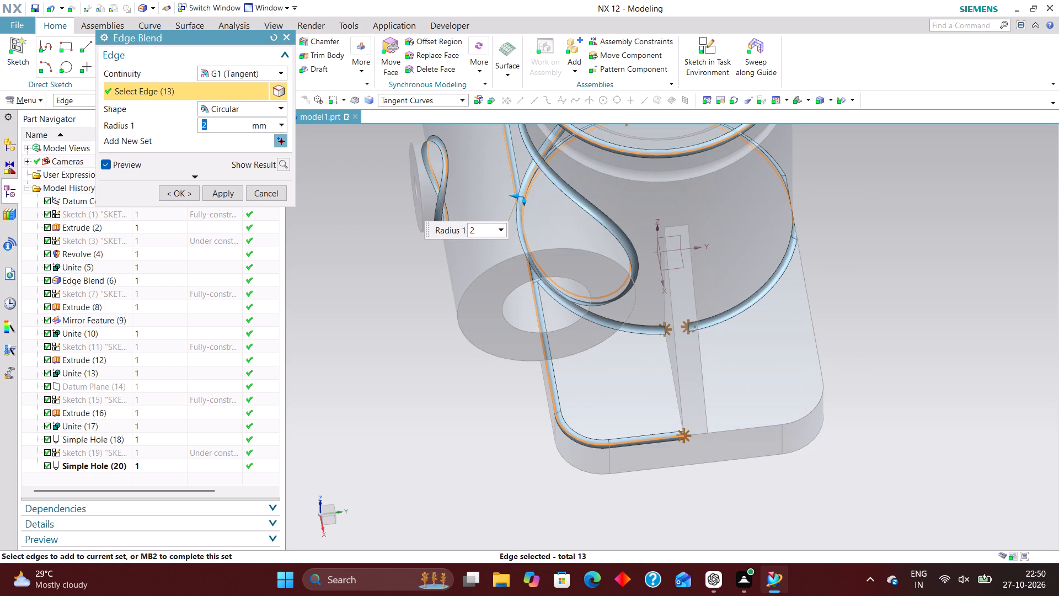
click(754, 427)
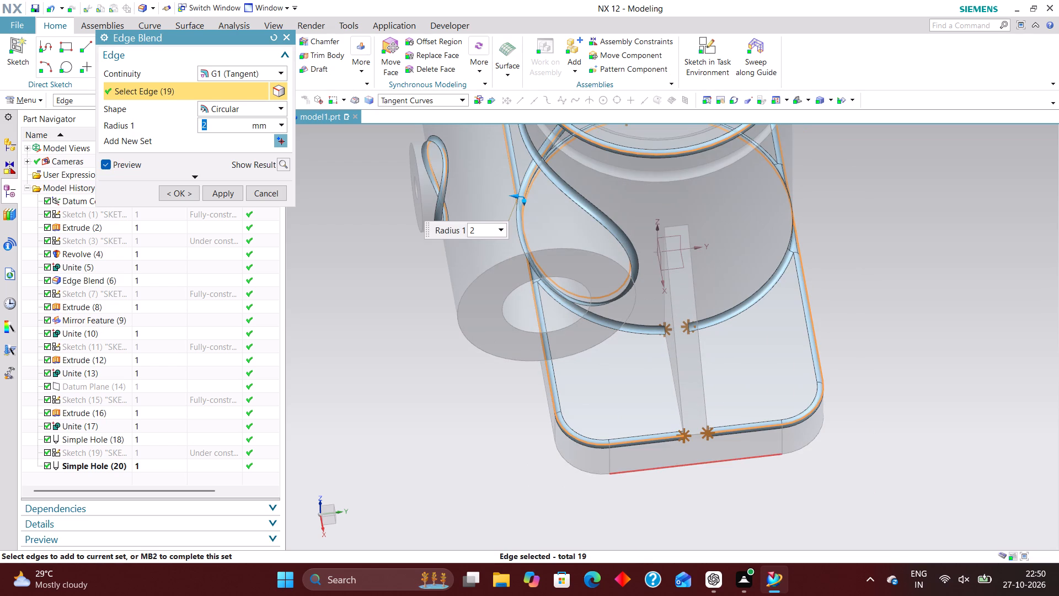
middle_drag(712, 478, 719, 455)
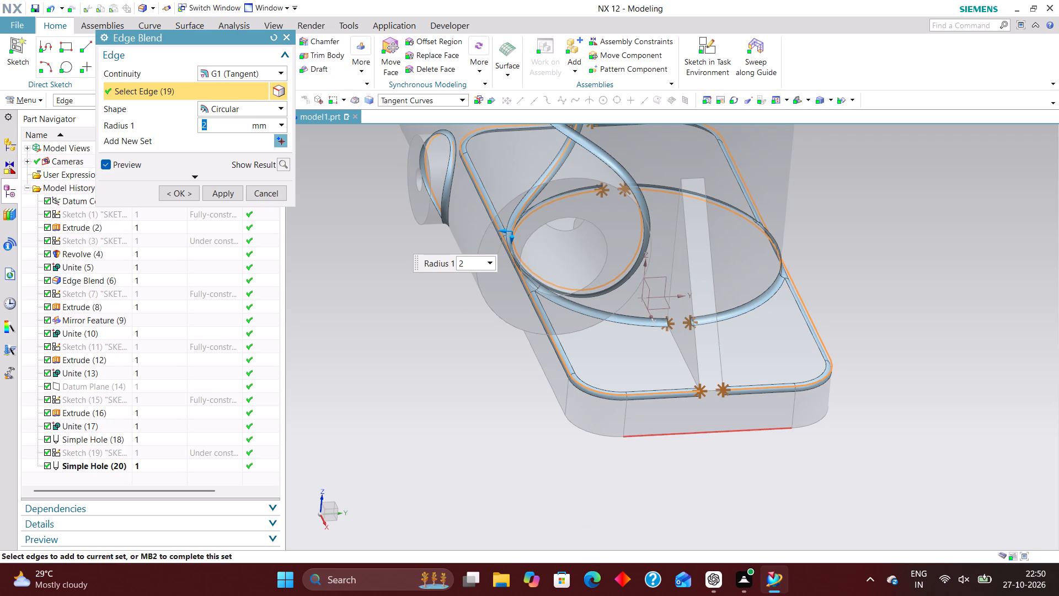
click(703, 432)
Add the outer circular edge of the small side boss to the 2 mm blend.
scroll(706, 414, down, 4)
middle_drag(817, 374, 801, 383)
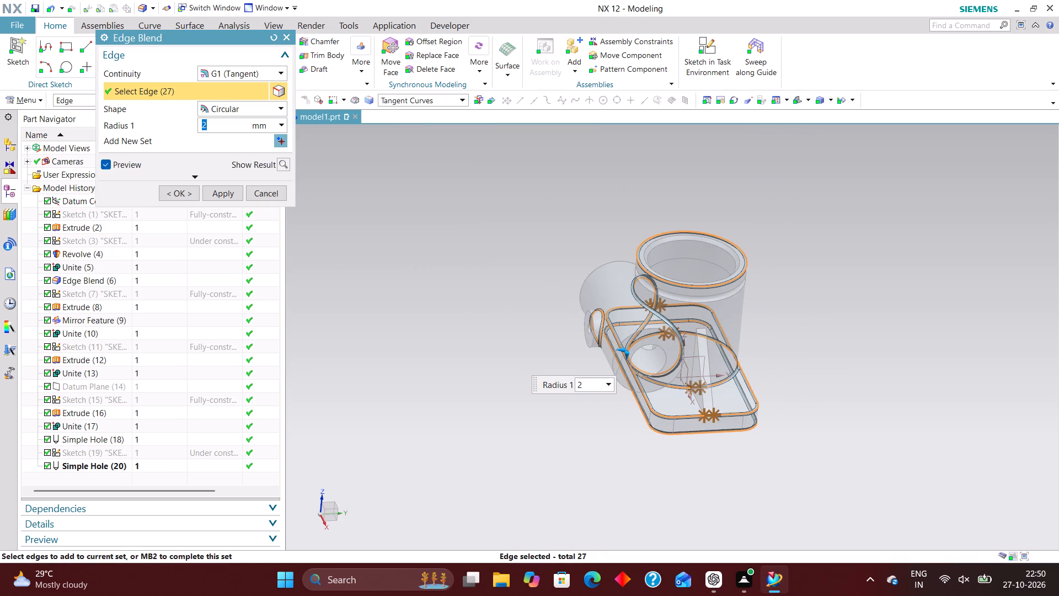
middle_drag(801, 383, 836, 395)
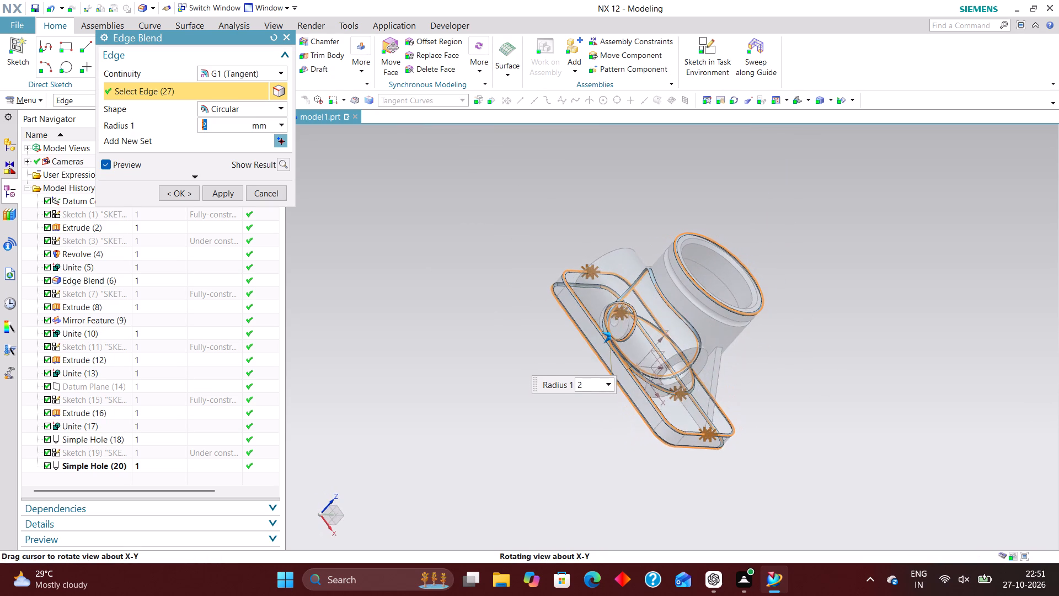
middle_drag(836, 395, 834, 397)
scroll(661, 349, up, 5)
middle_drag(603, 344, 571, 340)
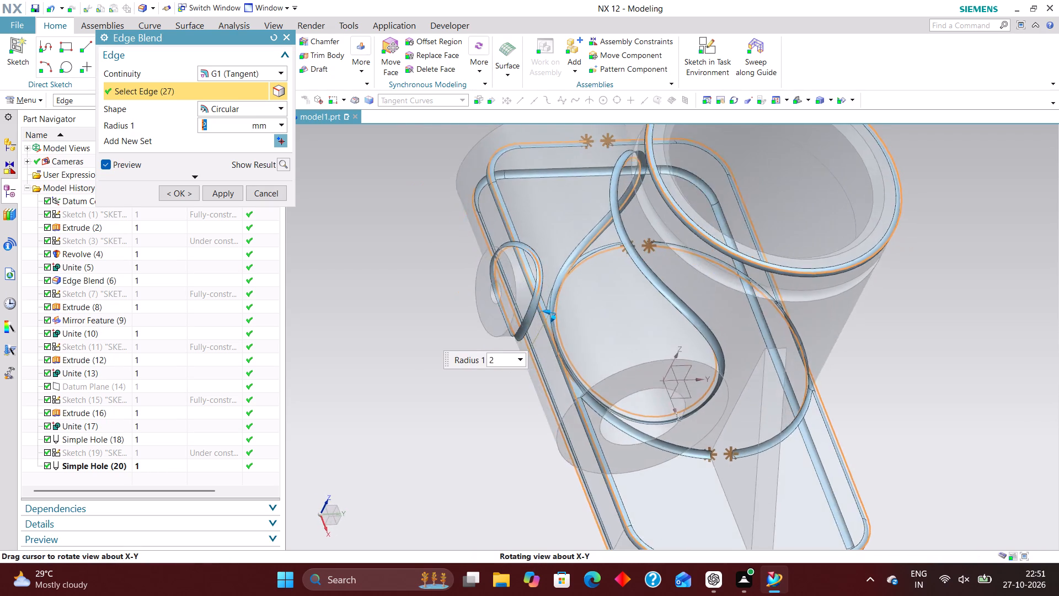
middle_drag(571, 340, 566, 349)
click(501, 302)
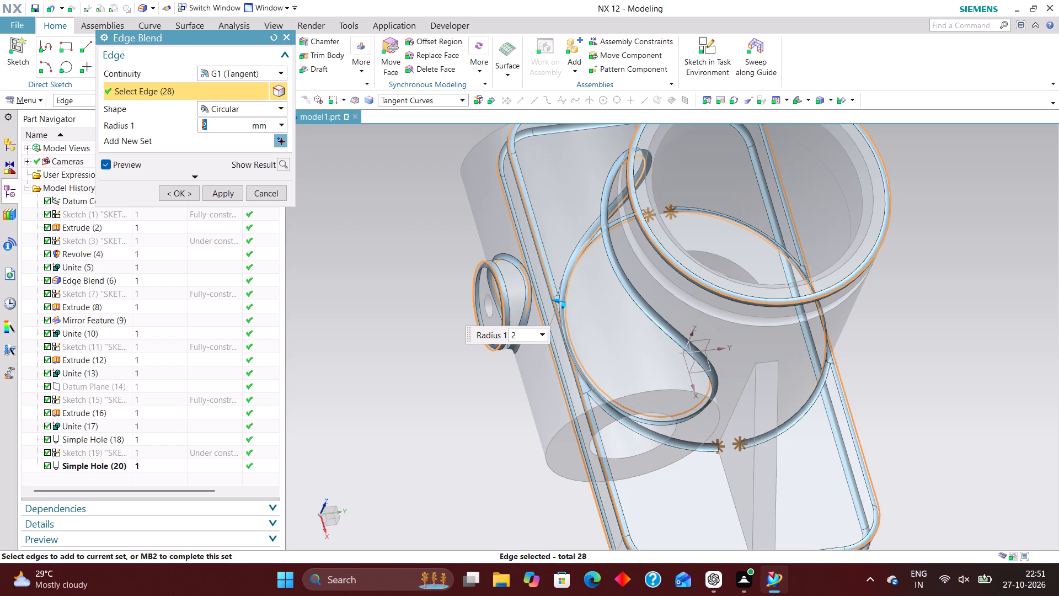
Remove the vertical cylinder's outer top rim from the blend selection.
middle_drag(655, 346, 639, 350)
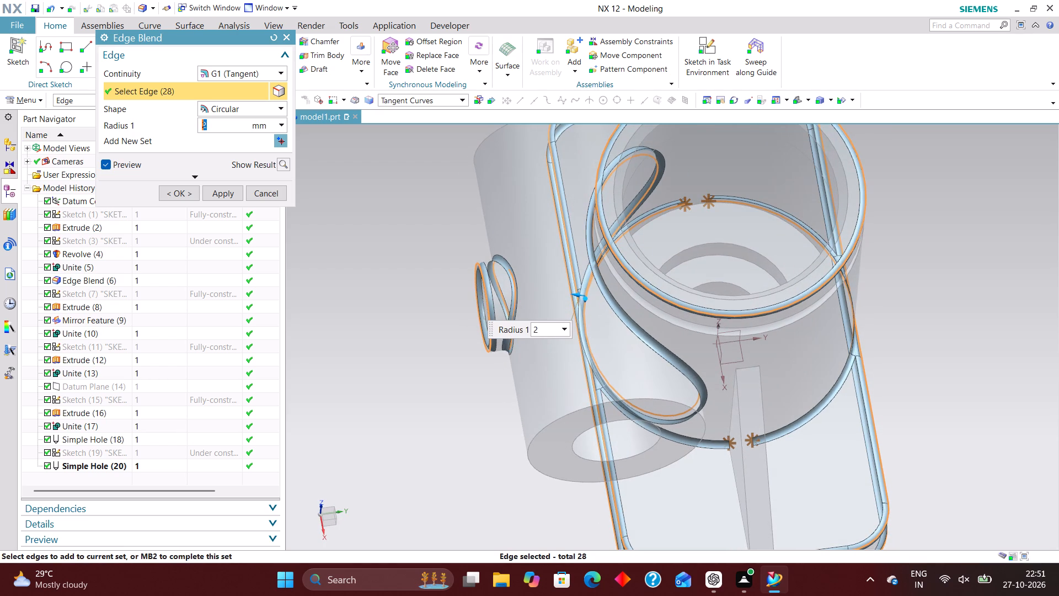
shift+click(680, 307)
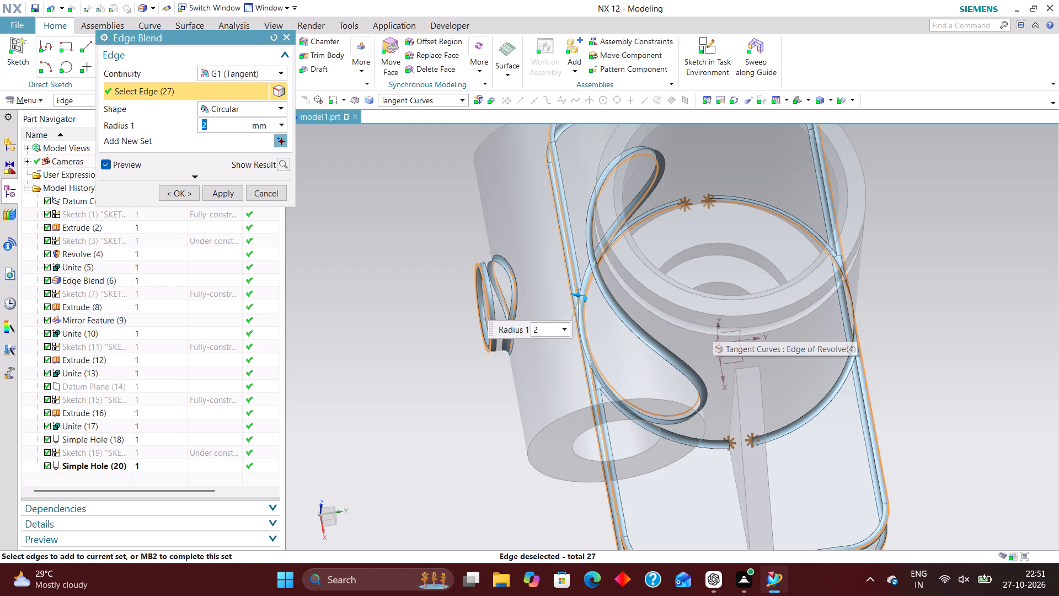
Add the rib's junction edges with the base plate and the vertical cylinder, on the side facing the horizontal cylinder.
scroll(730, 331, down, 3)
scroll(734, 401, up, 4)
scroll(719, 460, up, 1)
middle_drag(726, 455, 736, 445)
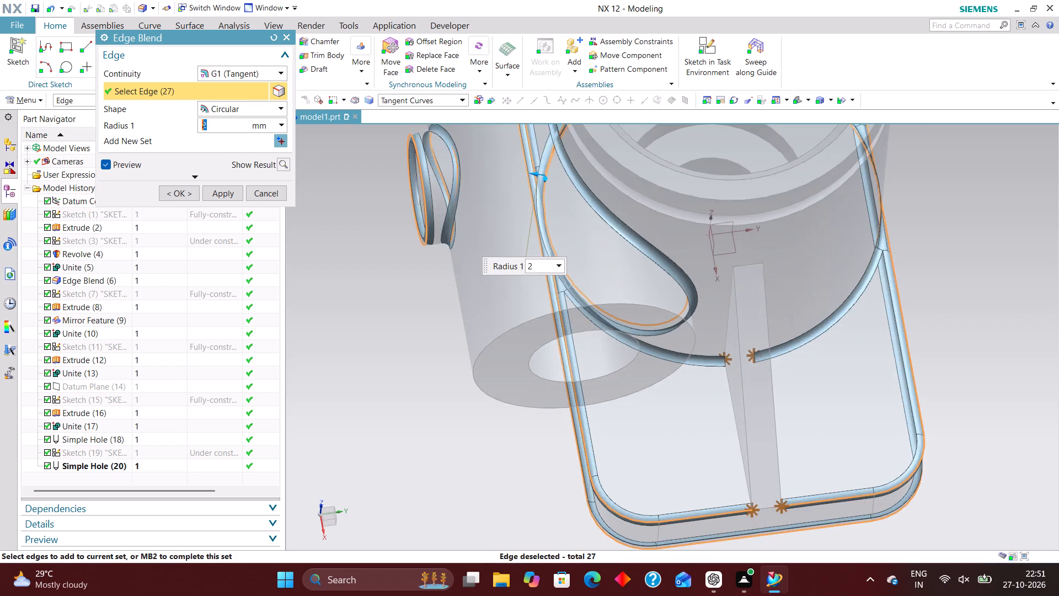
middle_drag(736, 445, 742, 446)
click(734, 444)
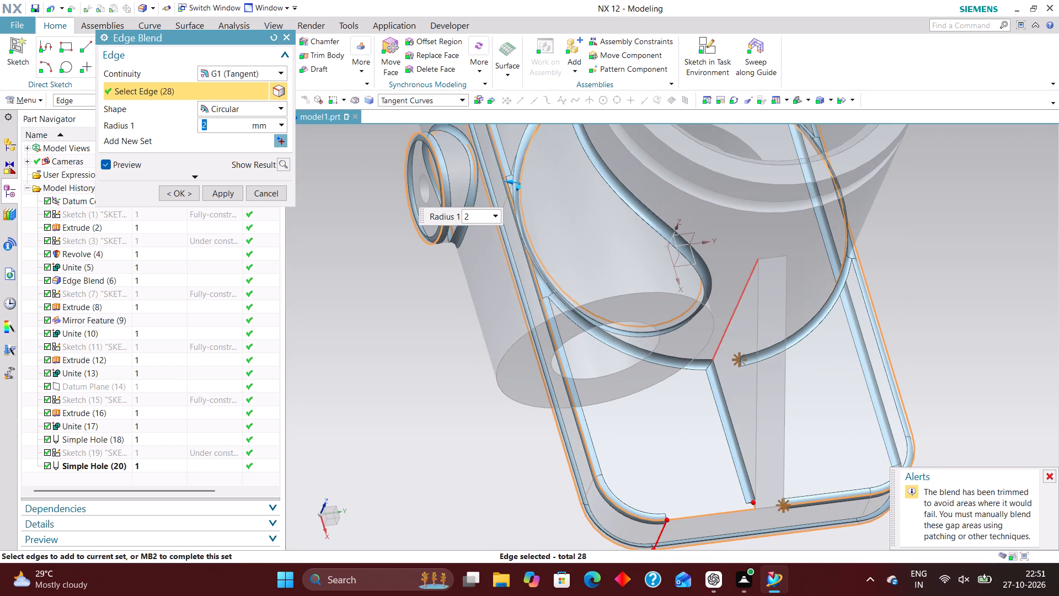
click(735, 305)
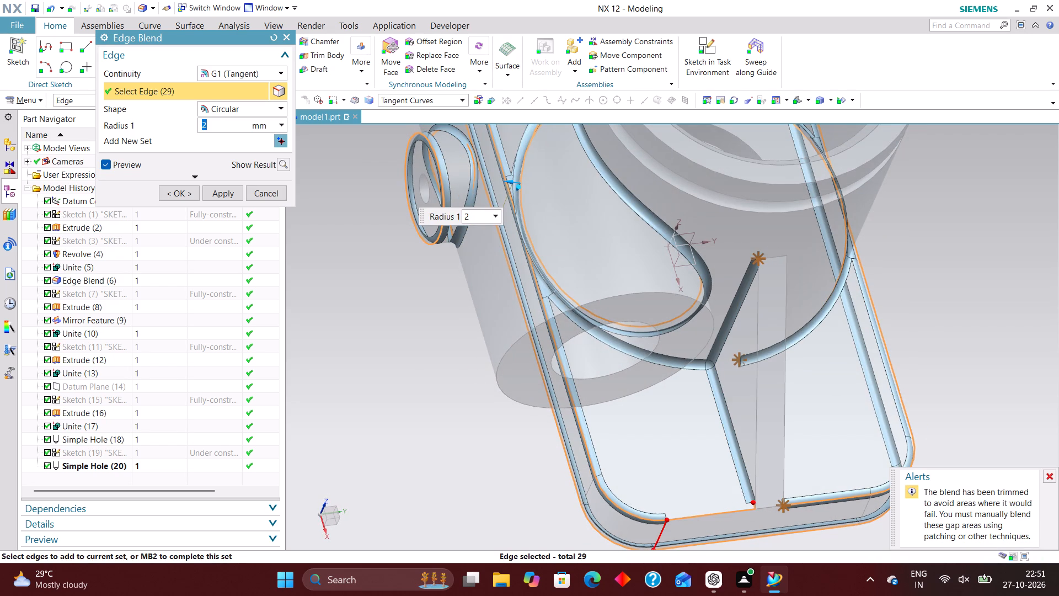
Add the two short edge segments at the rib's upper end, against the vertical cylinder, to the blend.
middle_drag(830, 409, 808, 405)
scroll(730, 286, up, 3)
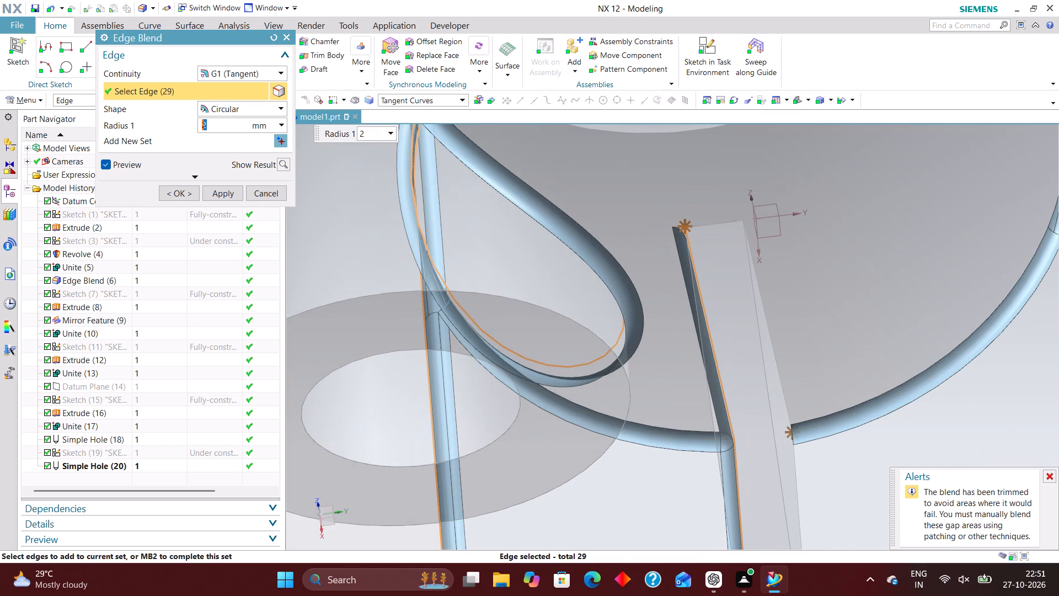
click(718, 222)
click(705, 225)
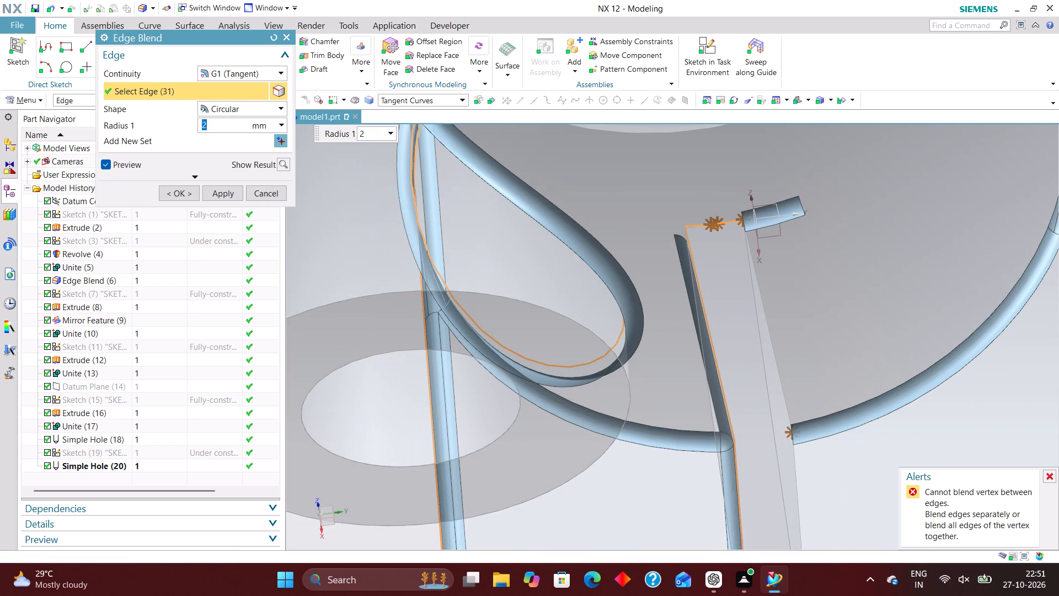
Add the rib's other-side junction edges with the cylinder and plate, plus both long outer sloping edges, to the 2 mm blend.
middle_drag(805, 350, 804, 349)
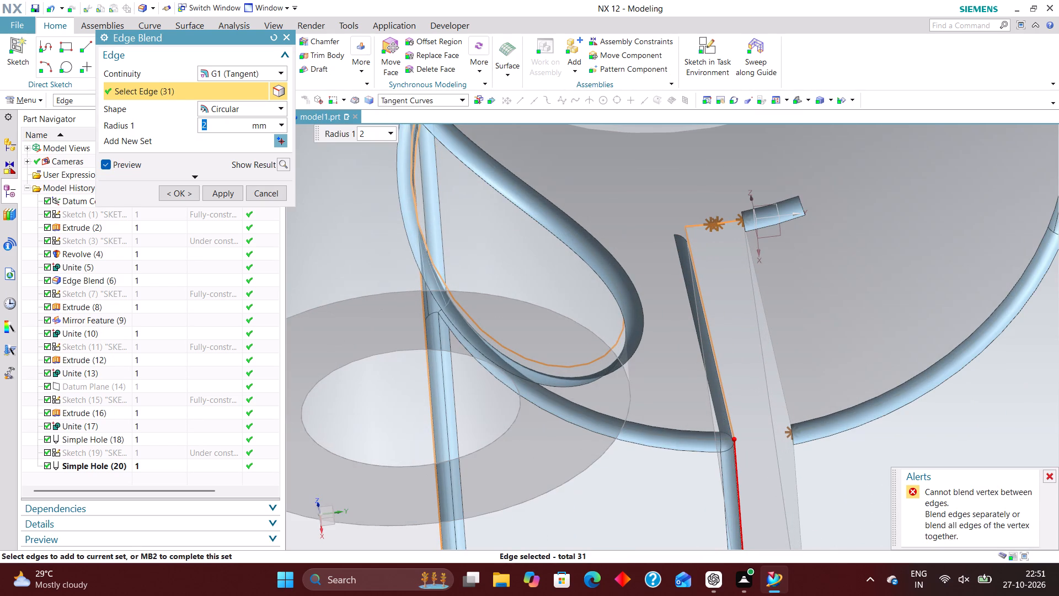
middle_drag(804, 349, 779, 335)
click(790, 323)
scroll(737, 240, down, 3)
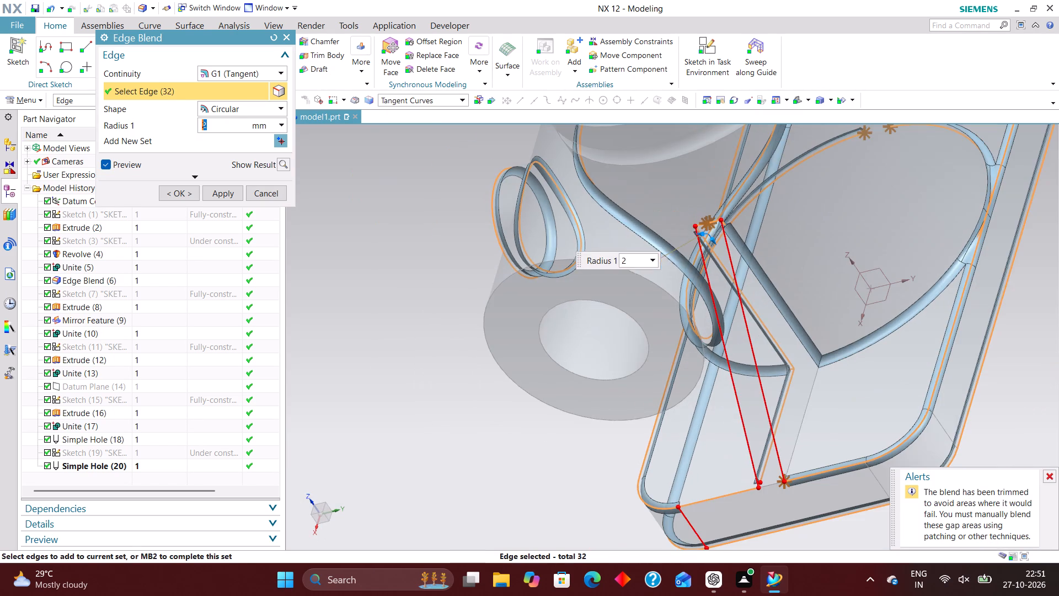
click(807, 409)
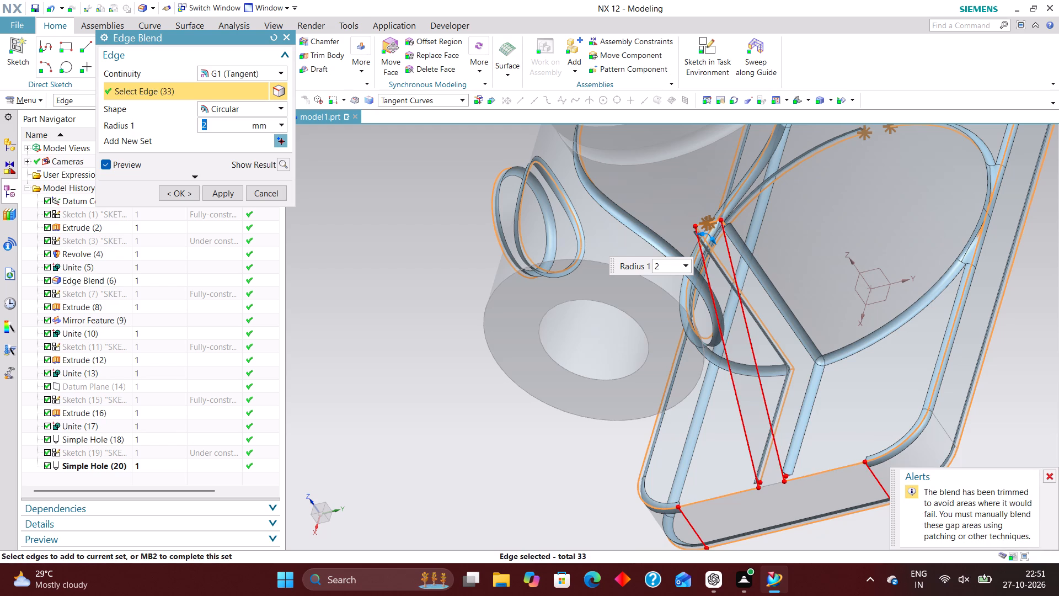
click(763, 404)
click(744, 421)
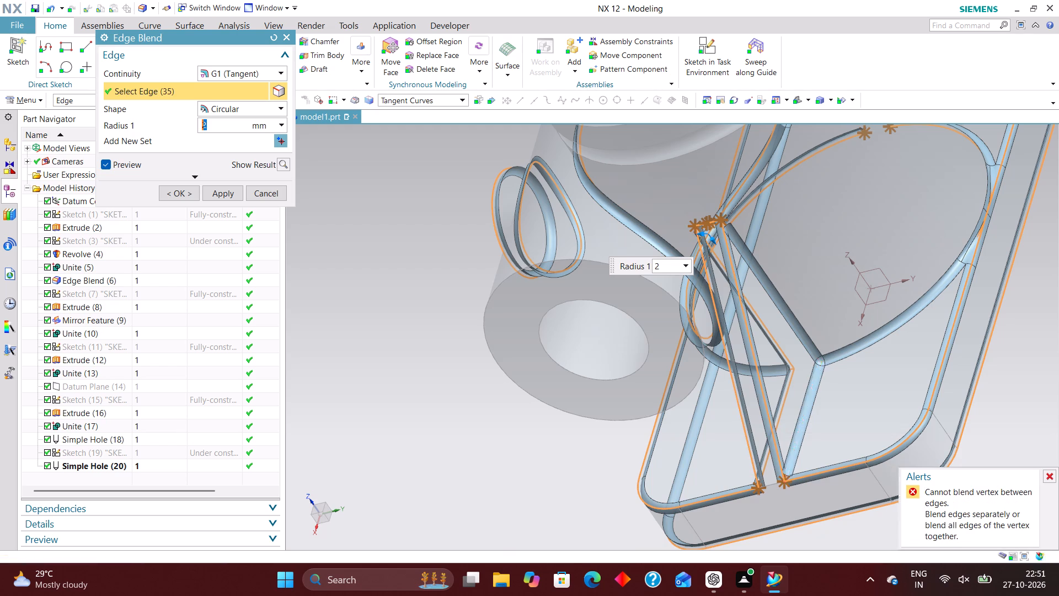
Add the remaining short edges across the rib's upper end to the 2 mm blend.
middle_drag(795, 378, 820, 360)
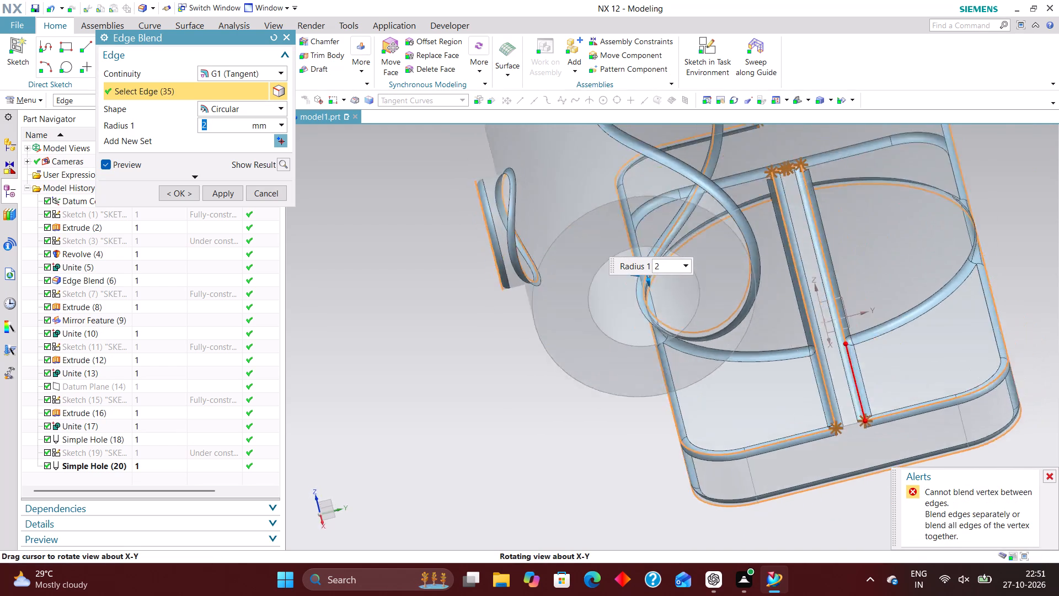
middle_drag(820, 360, 814, 398)
scroll(742, 306, up, 13)
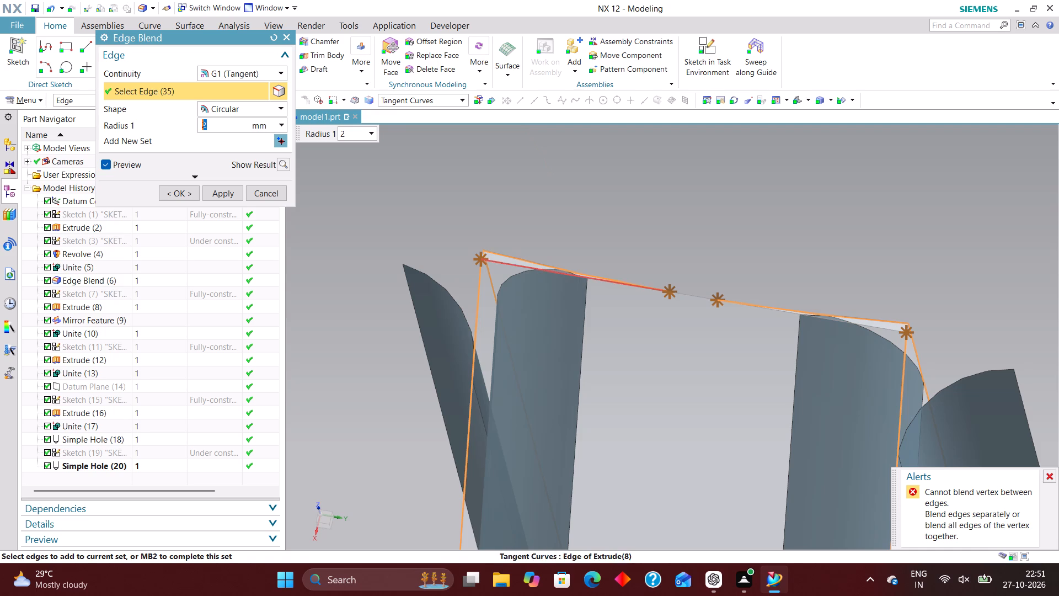
click(638, 285)
click(696, 297)
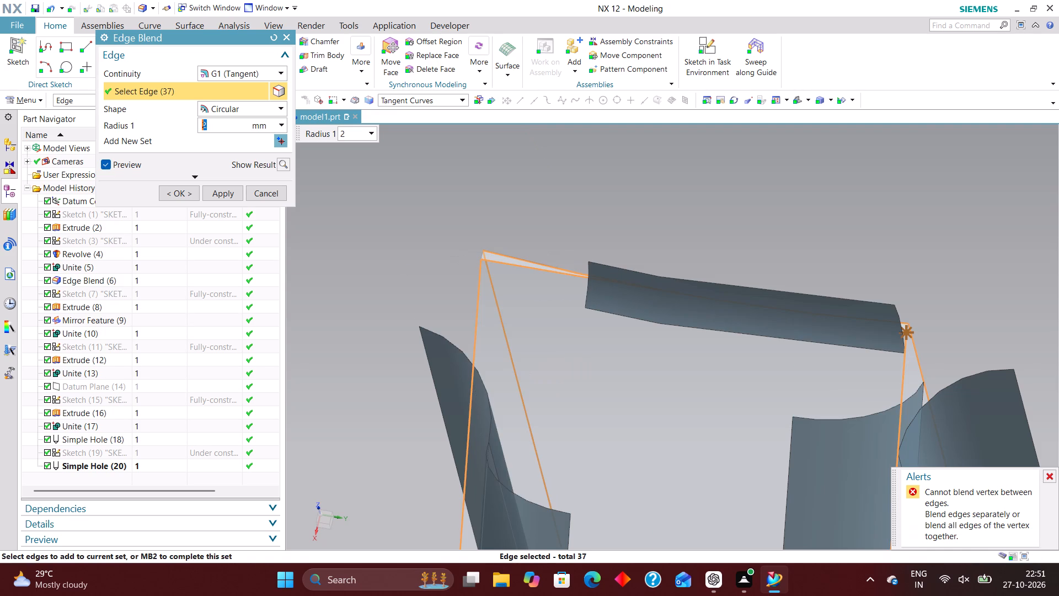
click(515, 265)
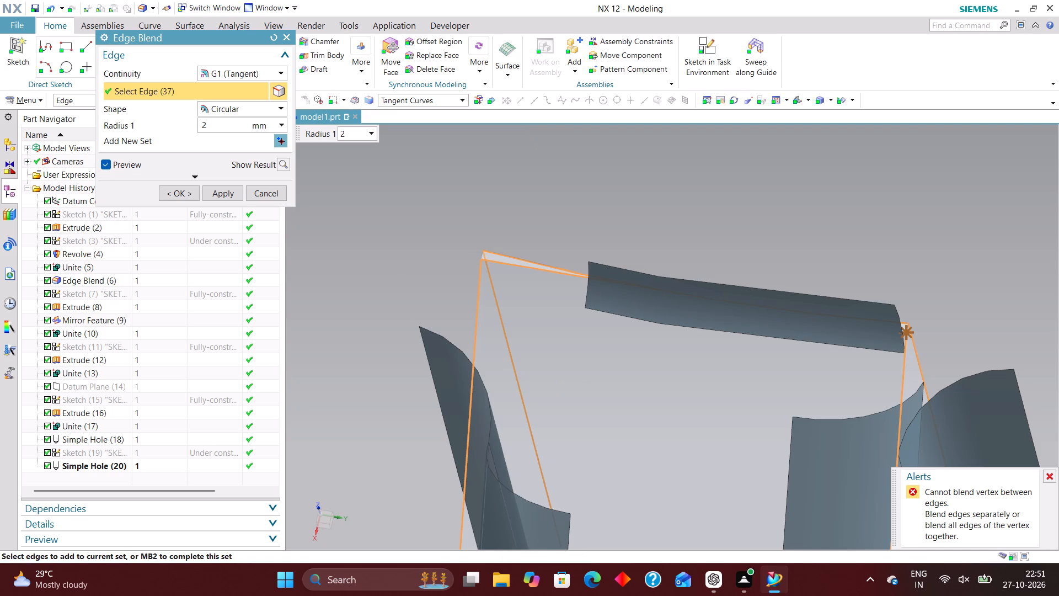
click(877, 323)
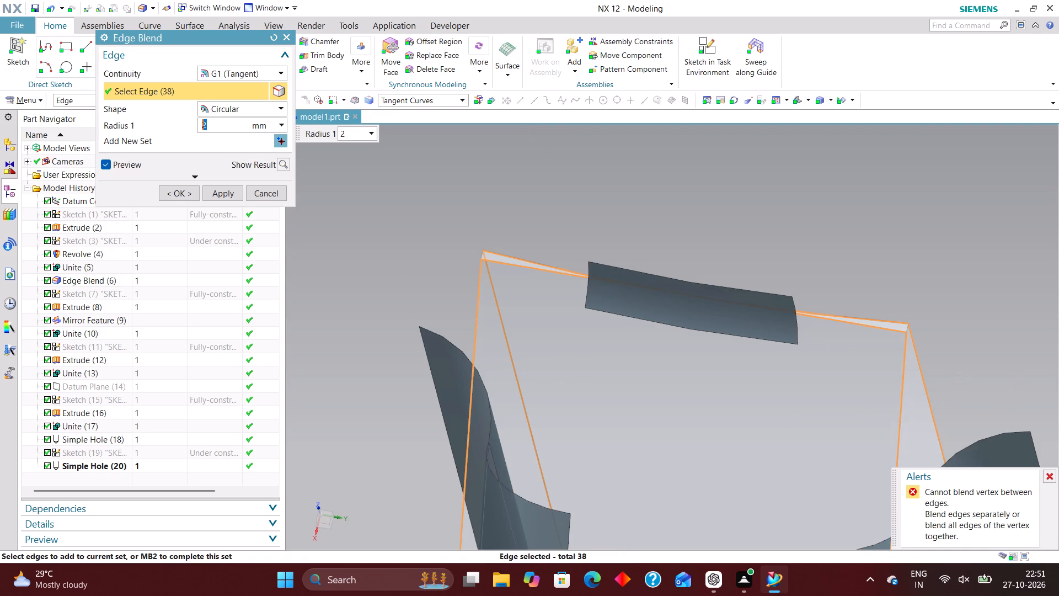
Deselect the rib's long edges against the vertical cylinder and several short upper-end edges from the 2 mm blend.
scroll(835, 323, down, 3)
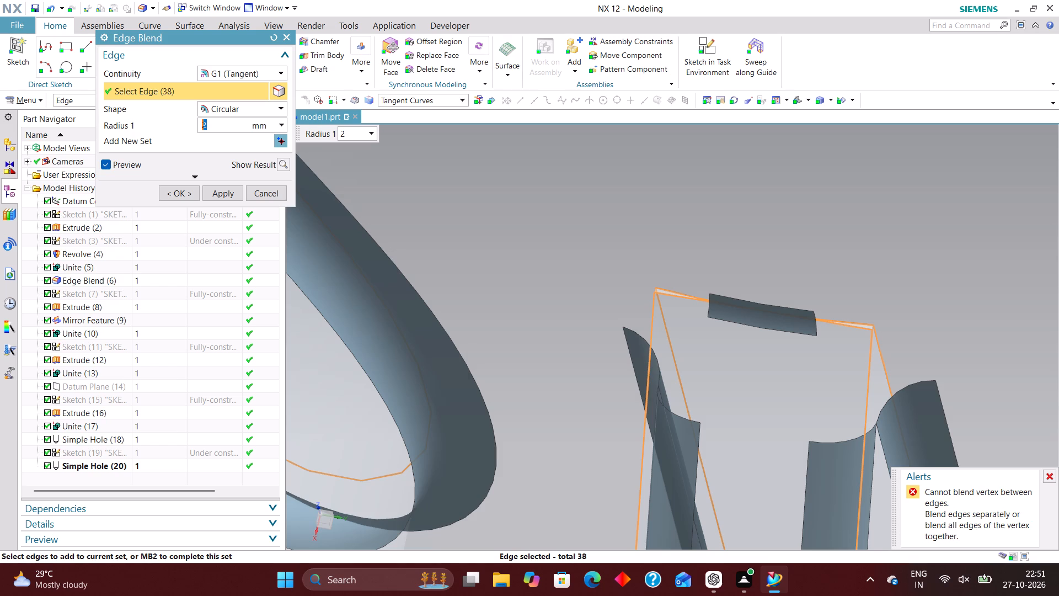
shift+click(799, 316)
shift+click(871, 345)
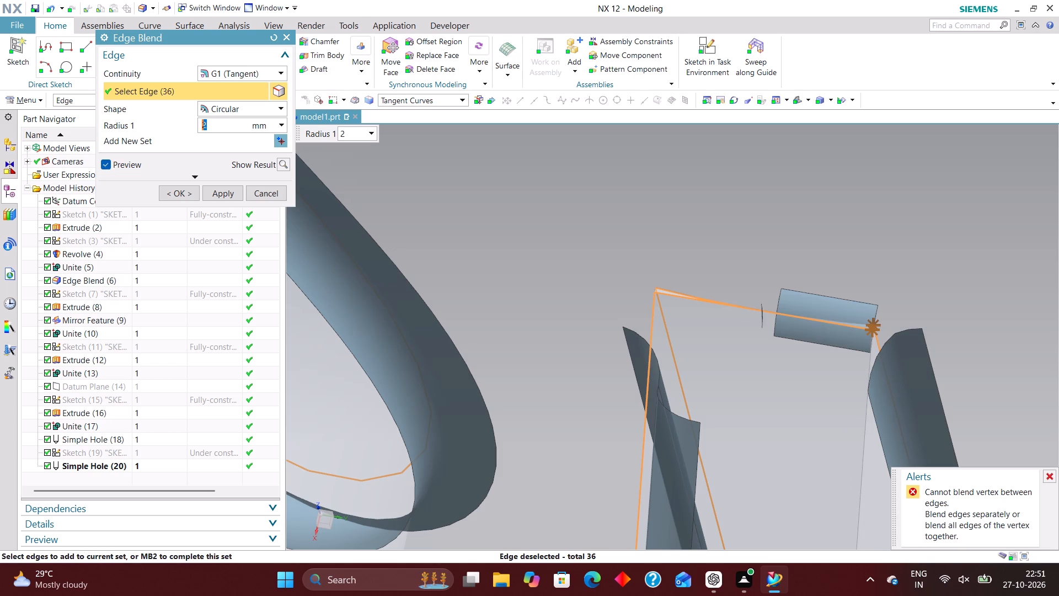
shift+click(821, 322)
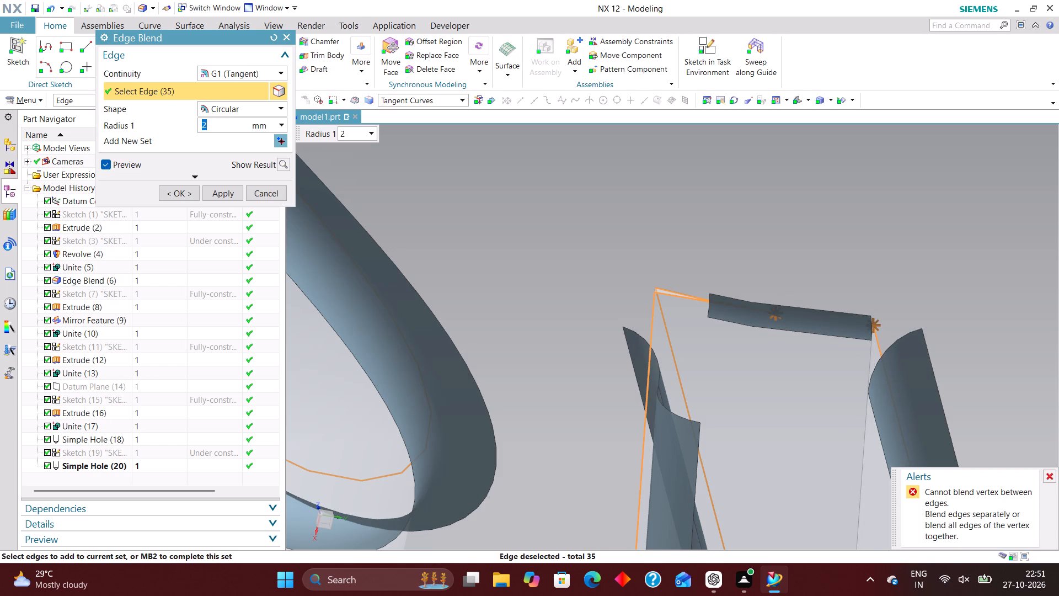
shift+click(819, 320)
shift+click(648, 349)
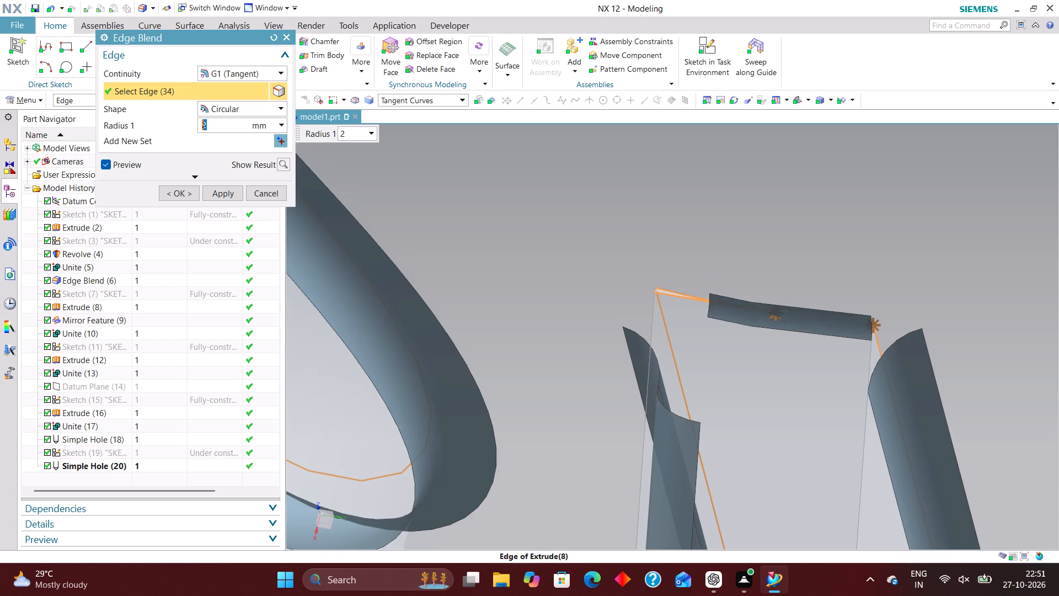
scroll(646, 315, down, 5)
shift+click(668, 312)
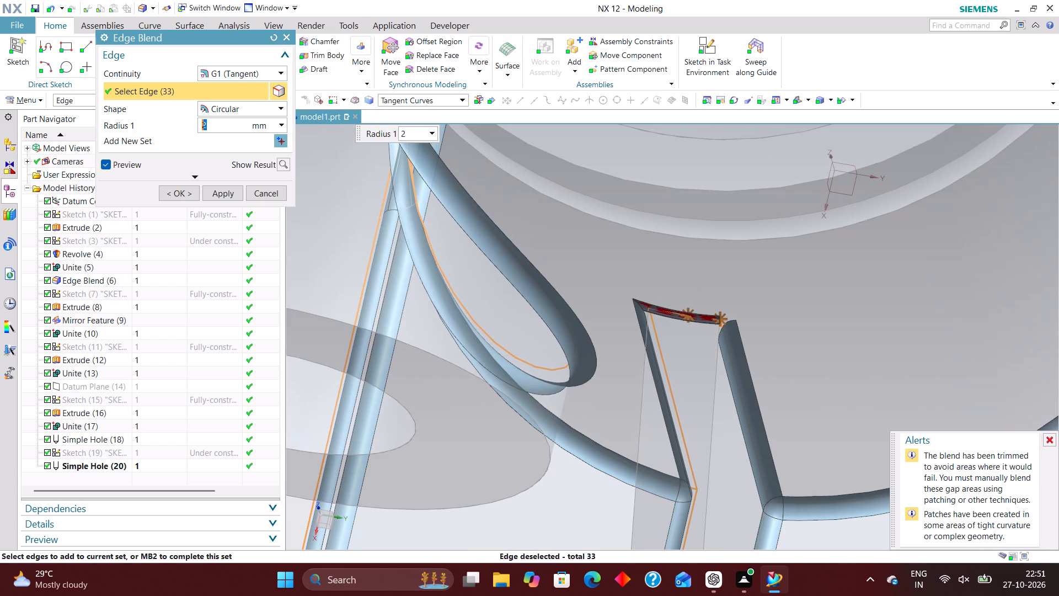
shift+click(705, 317)
shift+click(735, 366)
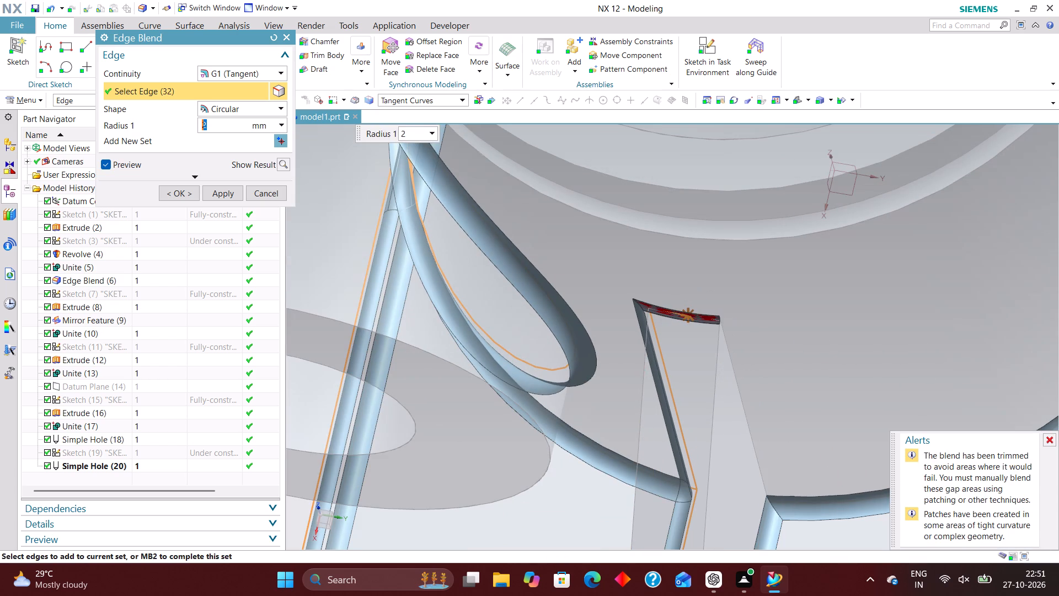
Remove the remaining sloping and short upper-end edges of the rib from the blend selection.
shift+scroll(693, 317, up, 15)
scroll(708, 315, up, 2)
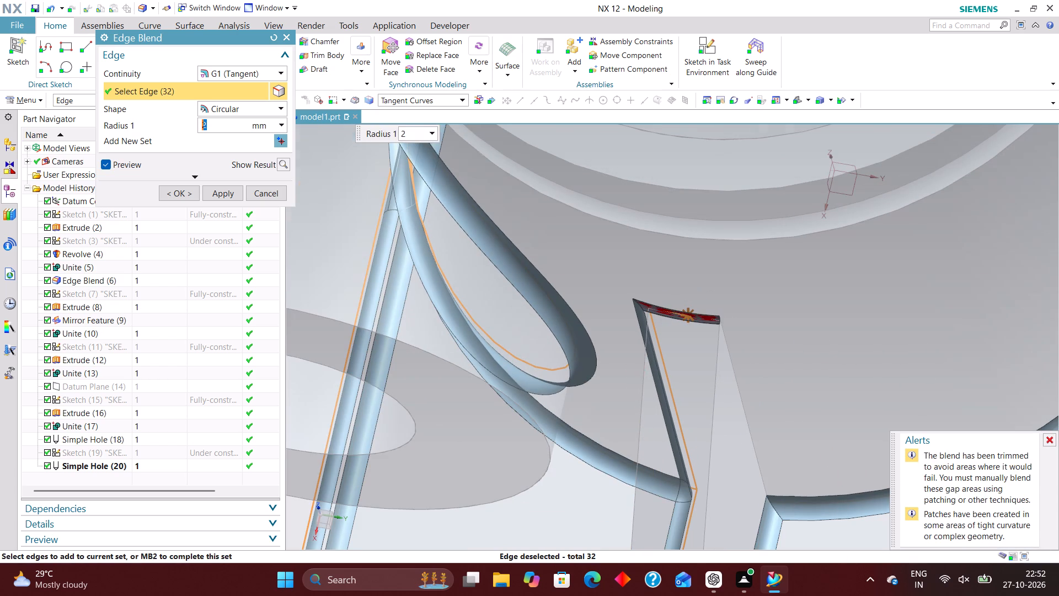
scroll(709, 315, up, 5)
shift+click(699, 329)
shift+click(663, 327)
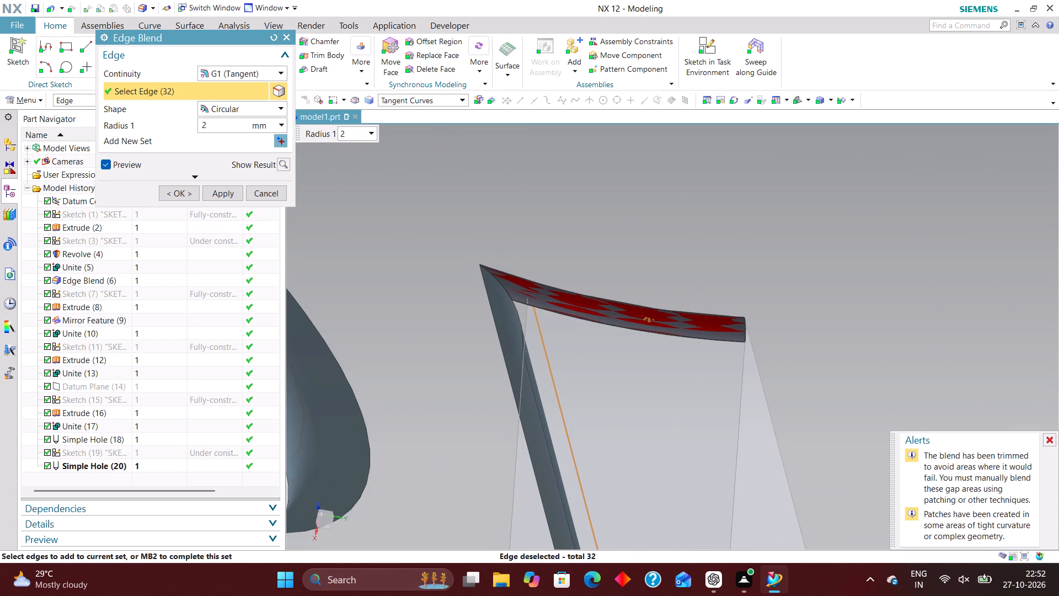
scroll(561, 297, down, 5)
scroll(573, 408, up, 1)
middle_drag(586, 381, 617, 360)
shift+click(561, 352)
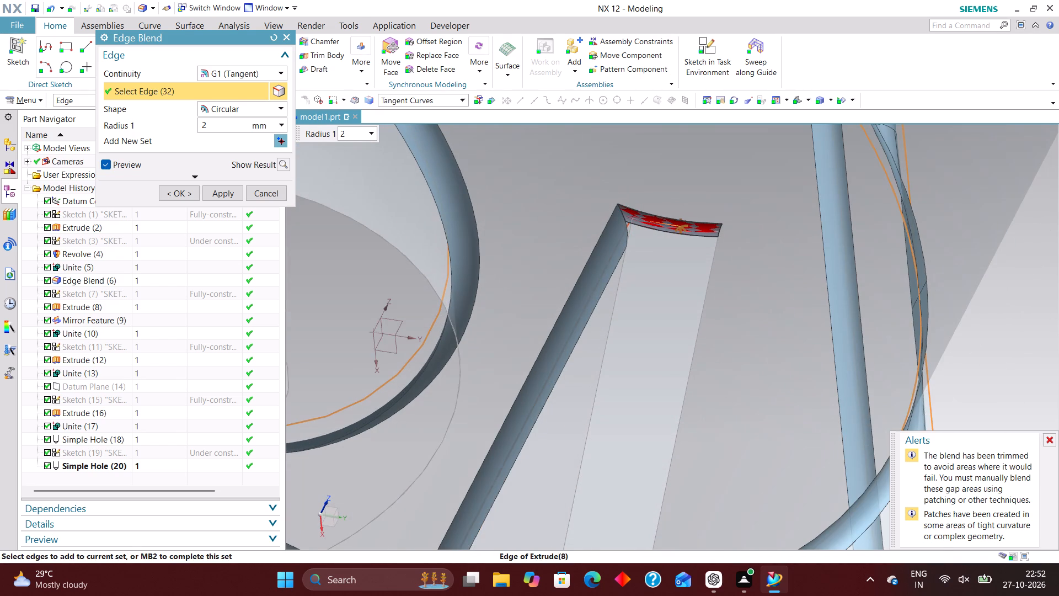
scroll(614, 284, down, 1)
shift+click(618, 229)
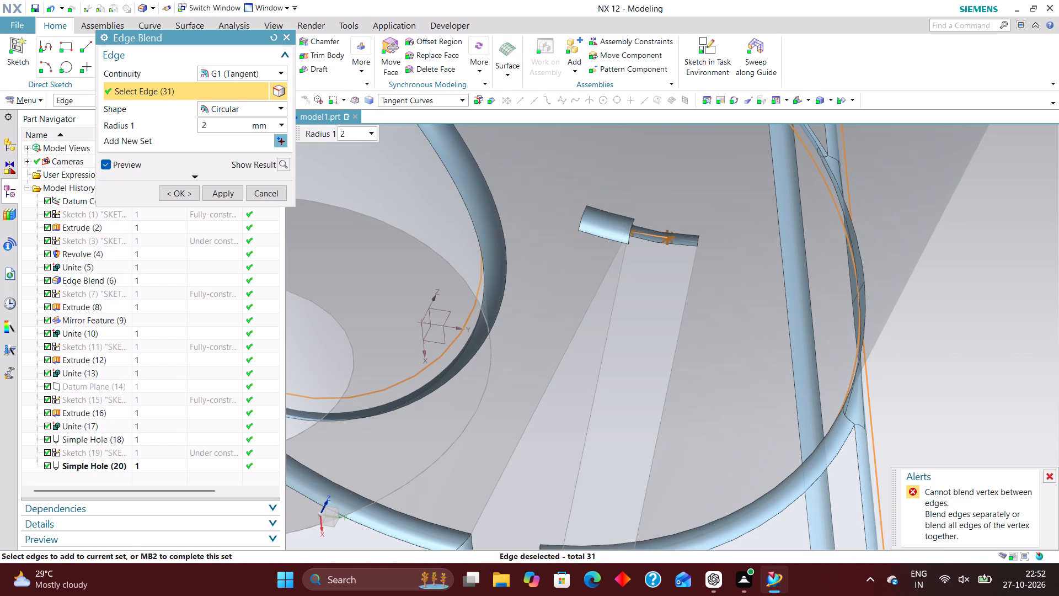
shift+click(648, 235)
shift+scroll(649, 239, up, 6)
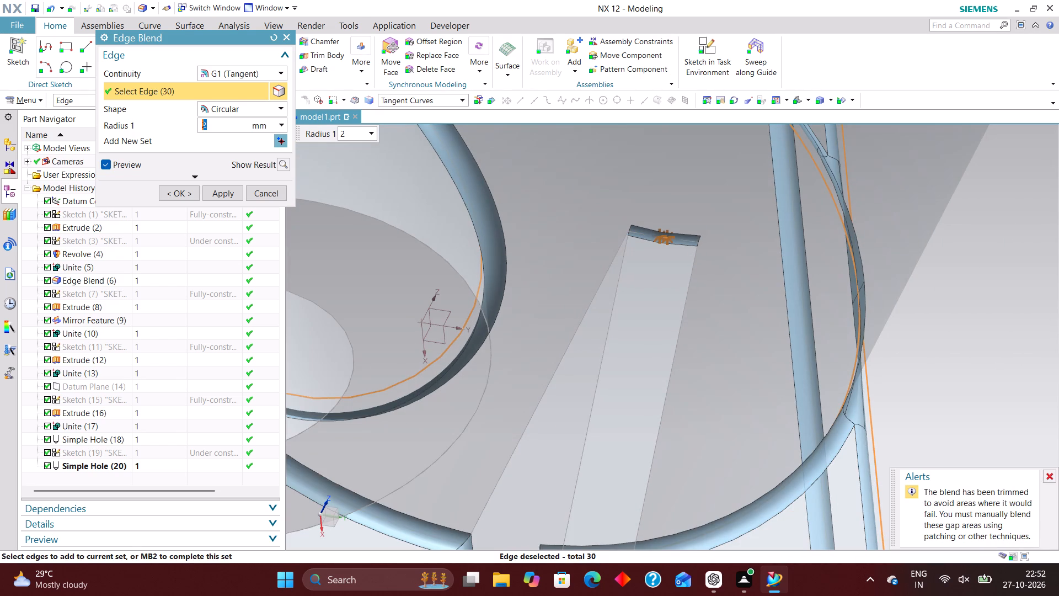
scroll(655, 223, up, 15)
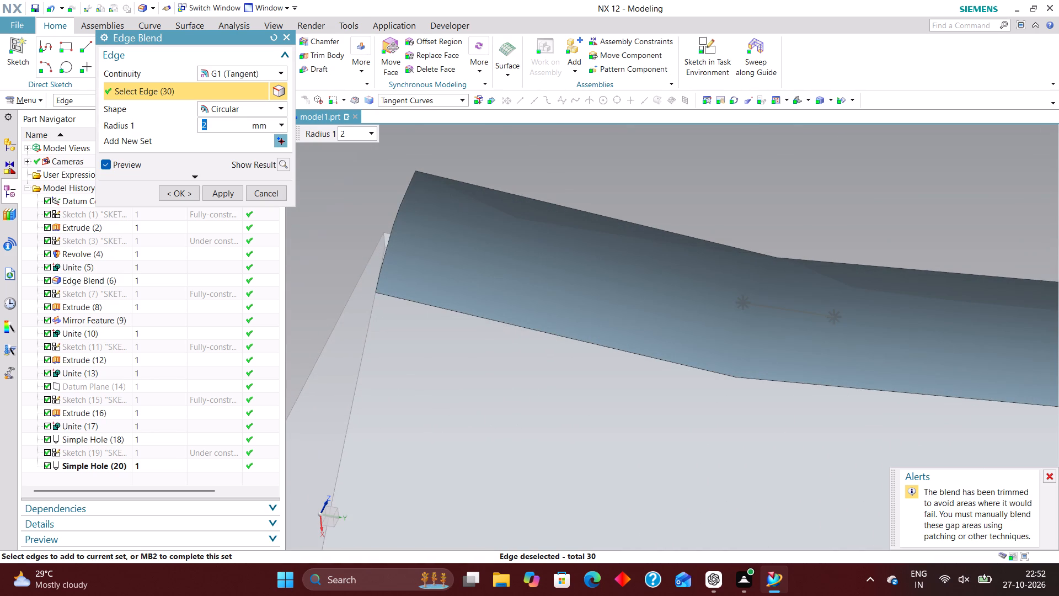
shift+click(422, 304)
shift+click(484, 238)
click(488, 257)
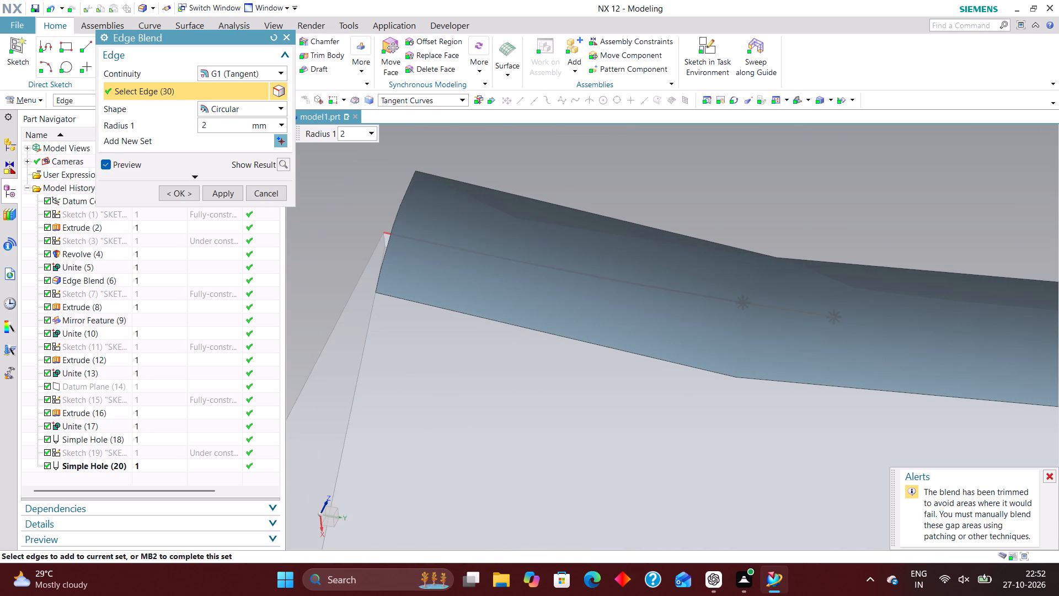
shift+click(523, 262)
shift+click(523, 262)
shift+click(780, 307)
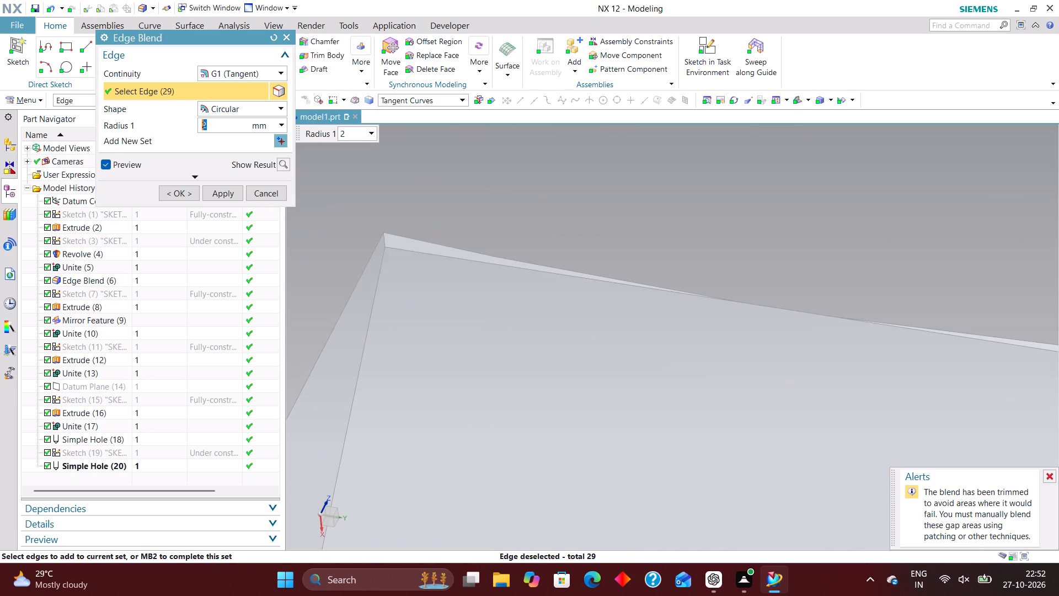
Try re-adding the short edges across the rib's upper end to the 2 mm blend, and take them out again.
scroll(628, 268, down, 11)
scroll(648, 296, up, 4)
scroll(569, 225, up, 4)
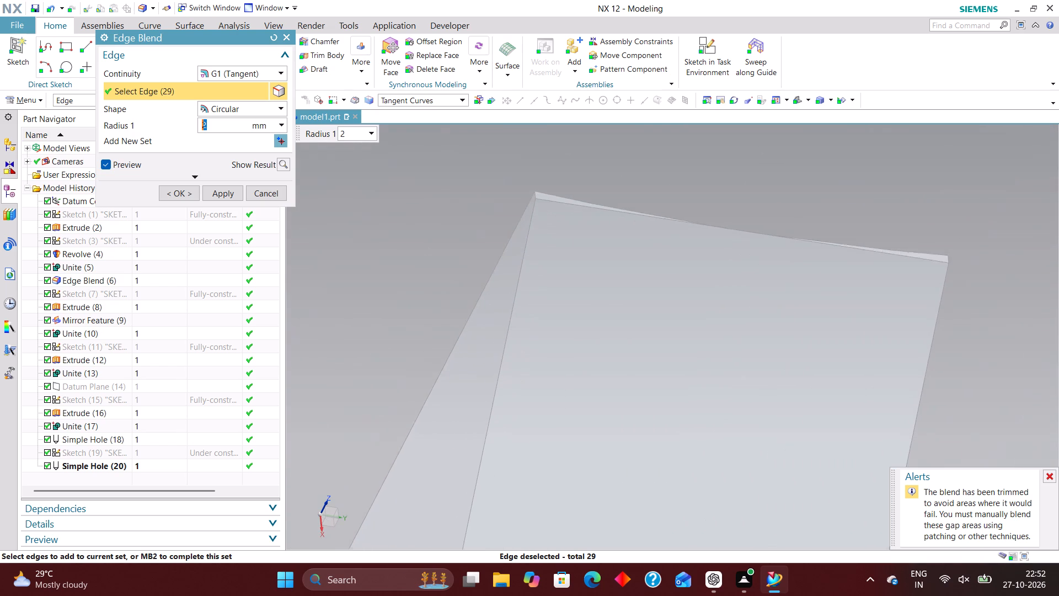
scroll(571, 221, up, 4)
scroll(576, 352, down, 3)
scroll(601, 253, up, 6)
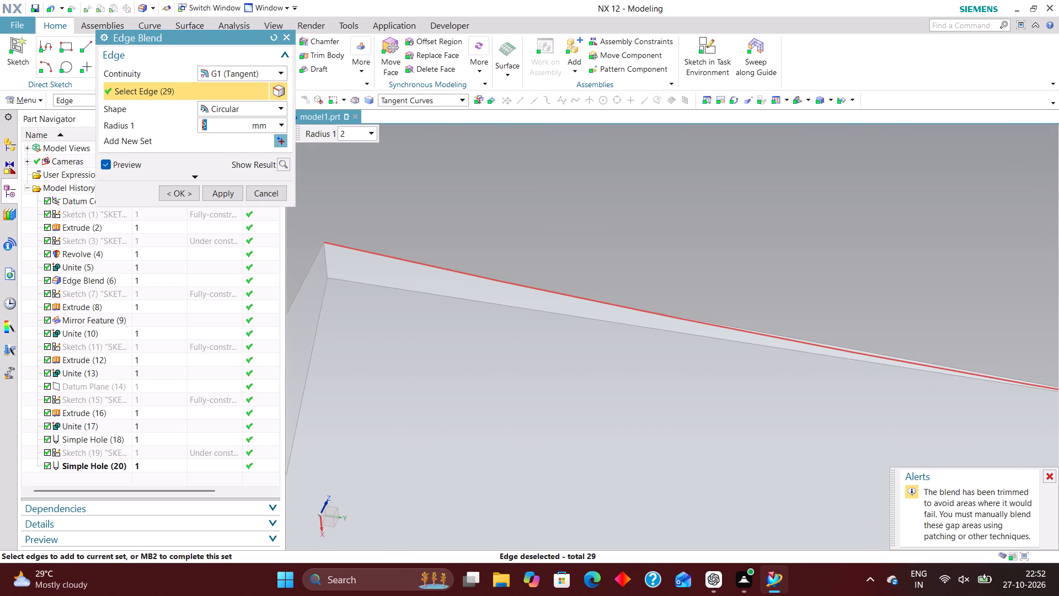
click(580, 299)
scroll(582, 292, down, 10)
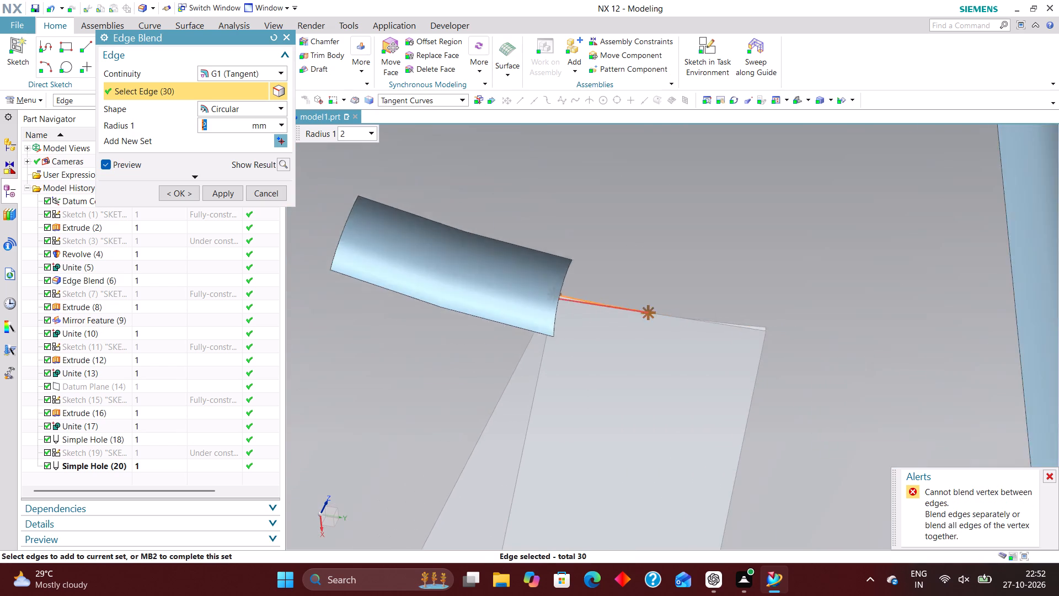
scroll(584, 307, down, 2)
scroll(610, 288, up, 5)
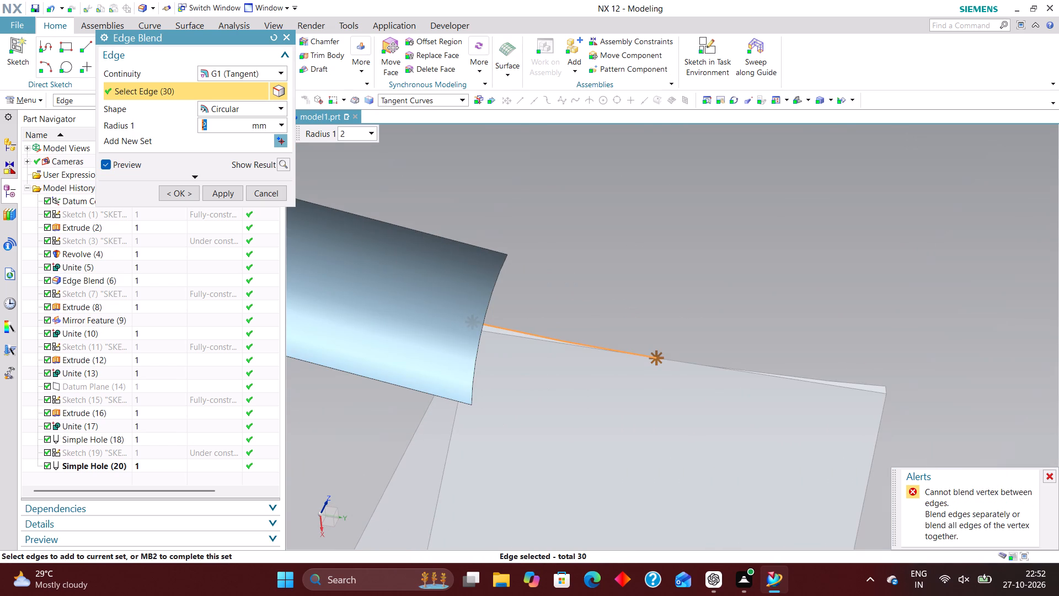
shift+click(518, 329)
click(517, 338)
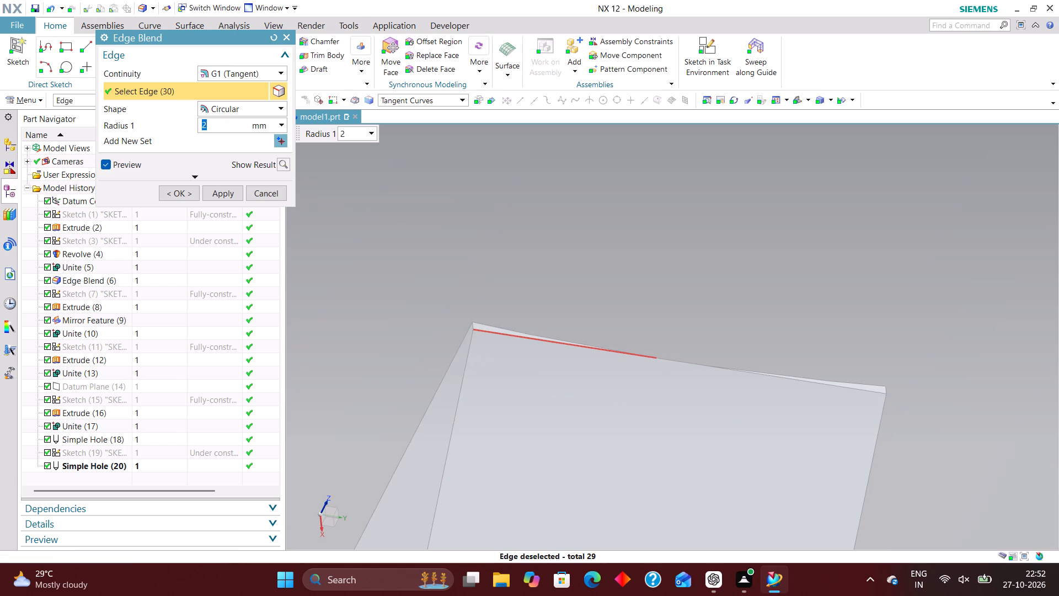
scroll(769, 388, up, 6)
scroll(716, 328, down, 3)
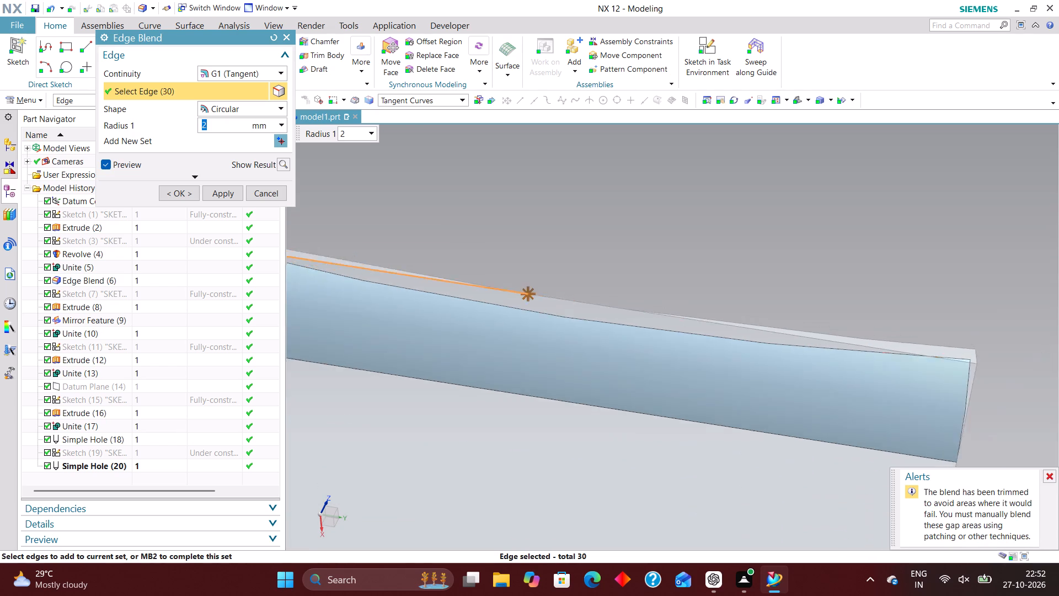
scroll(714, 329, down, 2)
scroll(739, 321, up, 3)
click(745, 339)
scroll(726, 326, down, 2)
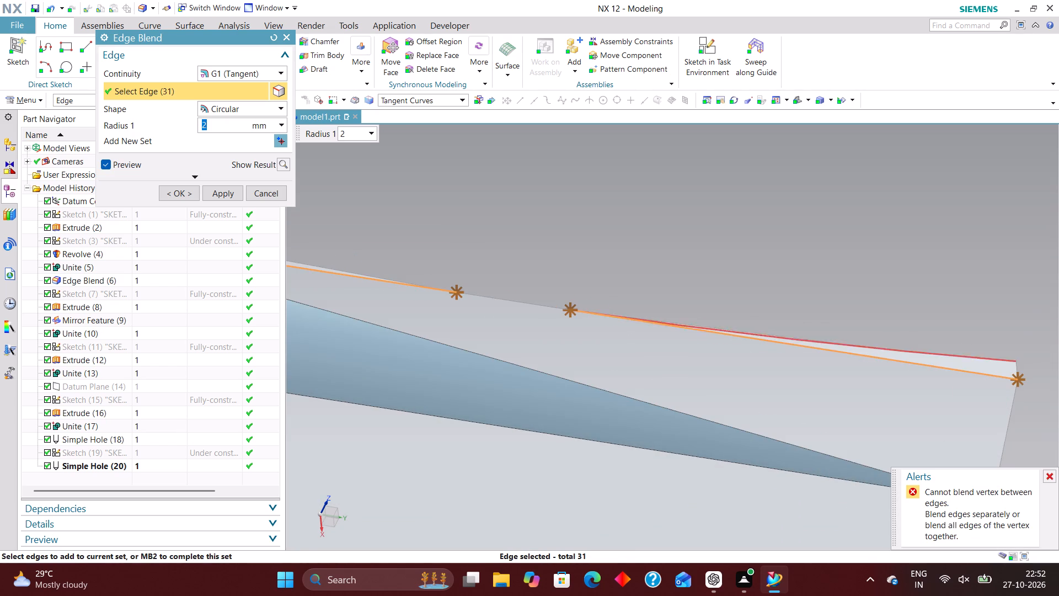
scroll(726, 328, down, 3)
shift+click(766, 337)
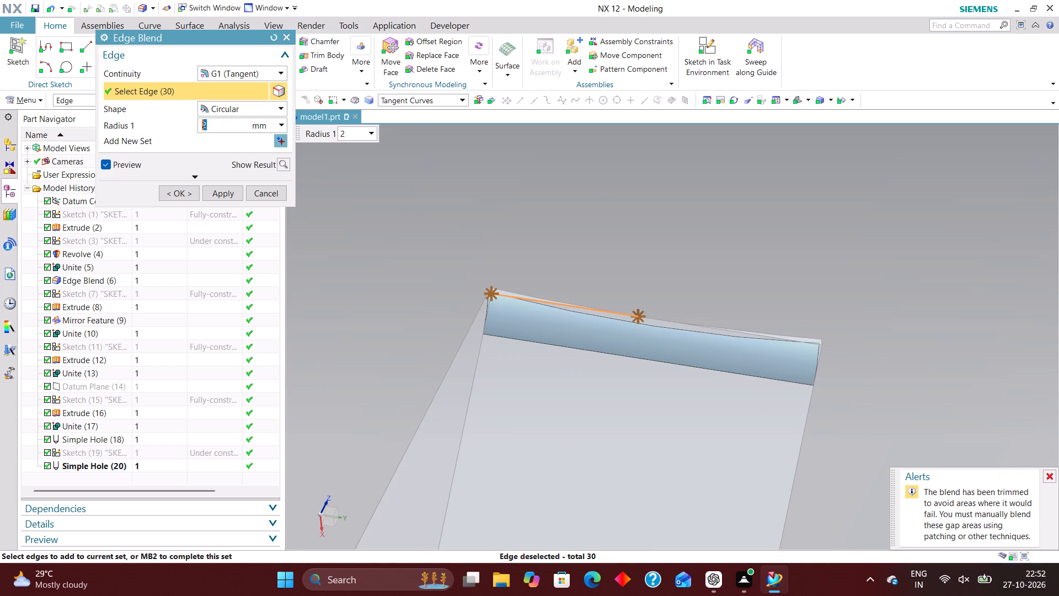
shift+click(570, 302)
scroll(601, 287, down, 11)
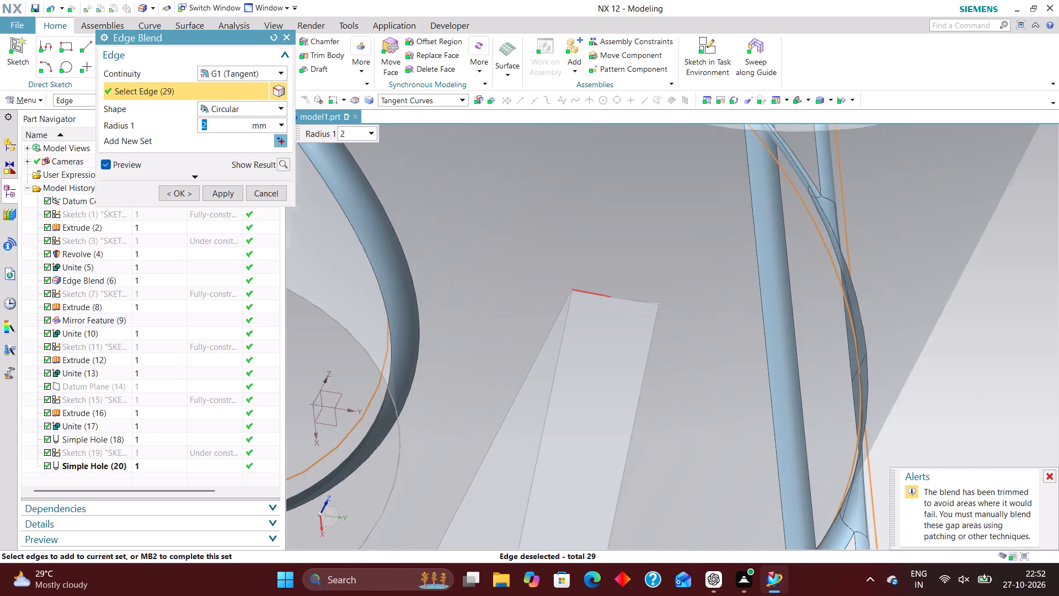
Remove the rib's two junction edges with the base plate from the selection and apply the 2 mm edge blend.
scroll(607, 295, down, 3)
scroll(591, 416, up, 2)
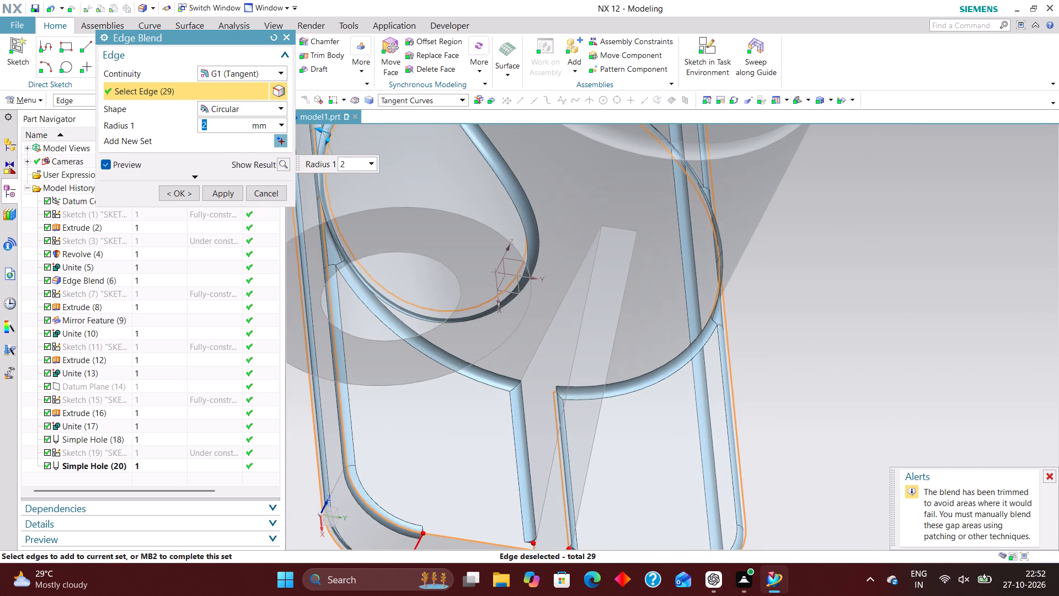
shift+click(518, 440)
middle_drag(646, 456, 618, 449)
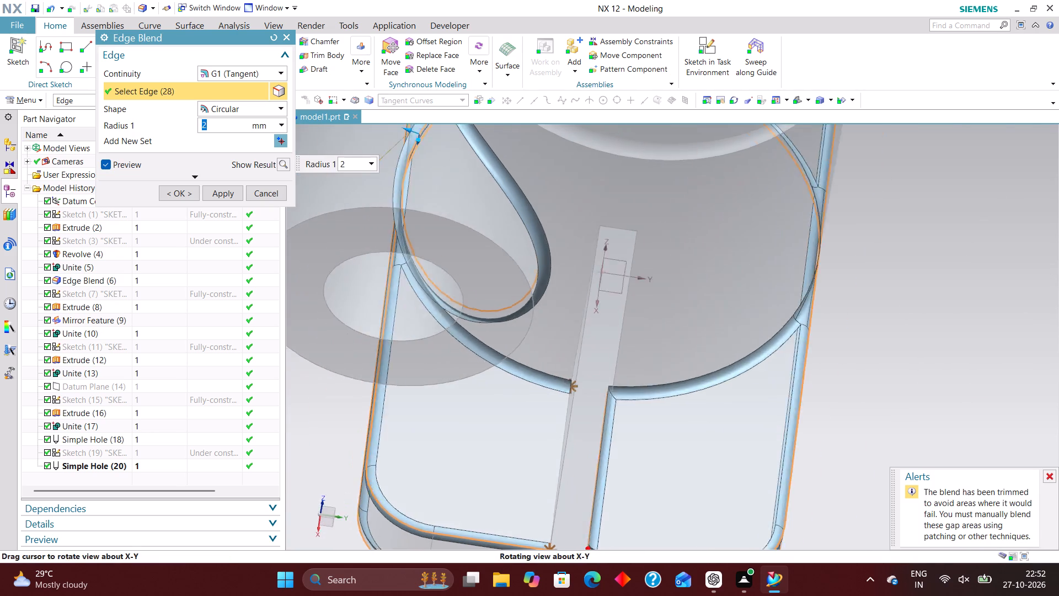
middle_drag(618, 449, 610, 439)
scroll(613, 438, up, 1)
shift+click(656, 485)
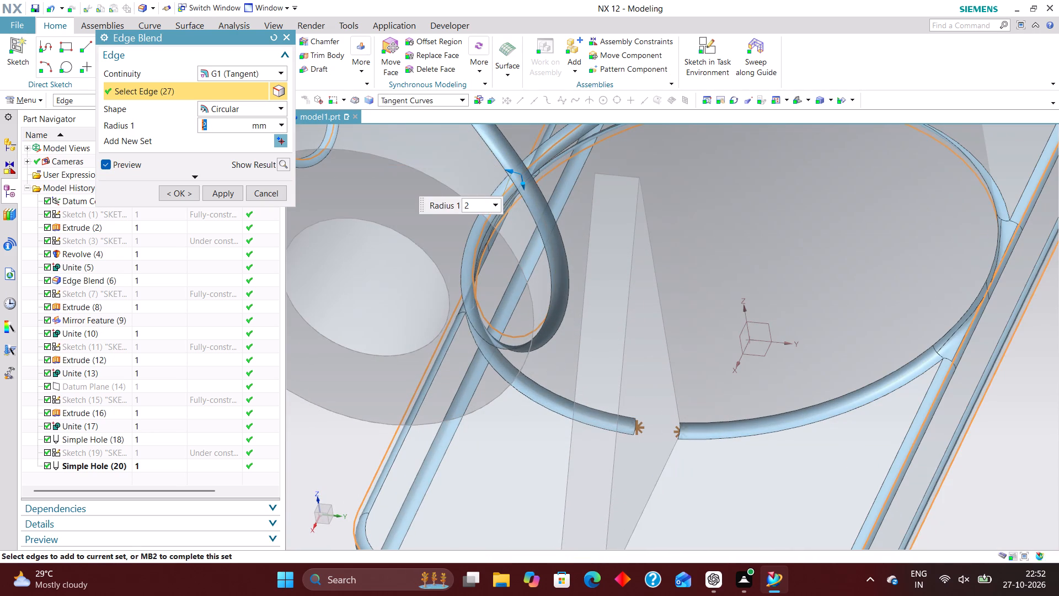
scroll(686, 453, down, 5)
scroll(683, 323, up, 5)
middle_drag(622, 330, 632, 333)
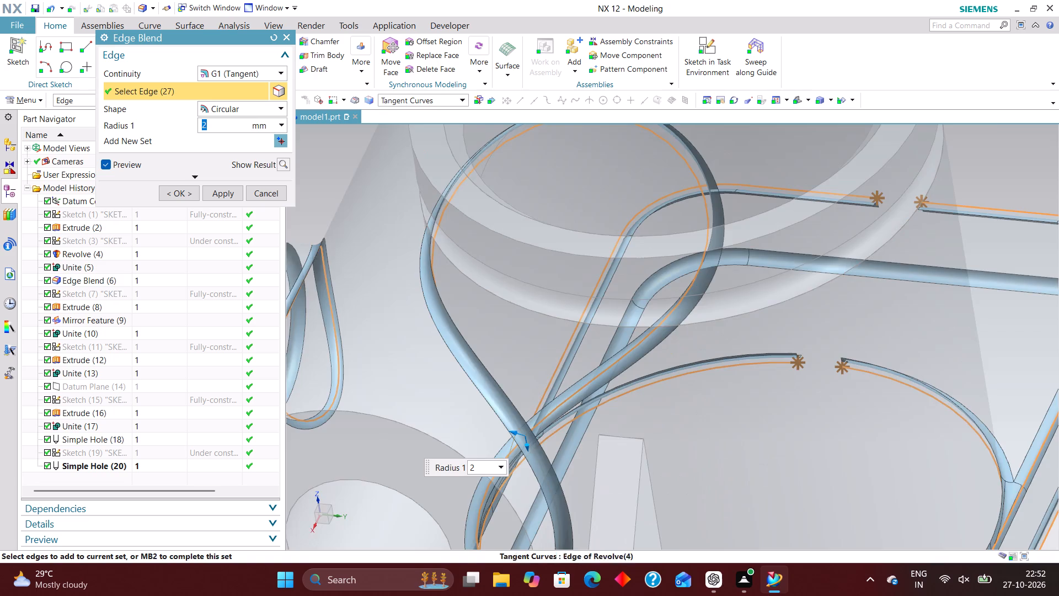
middle_drag(632, 333, 672, 324)
click(173, 190)
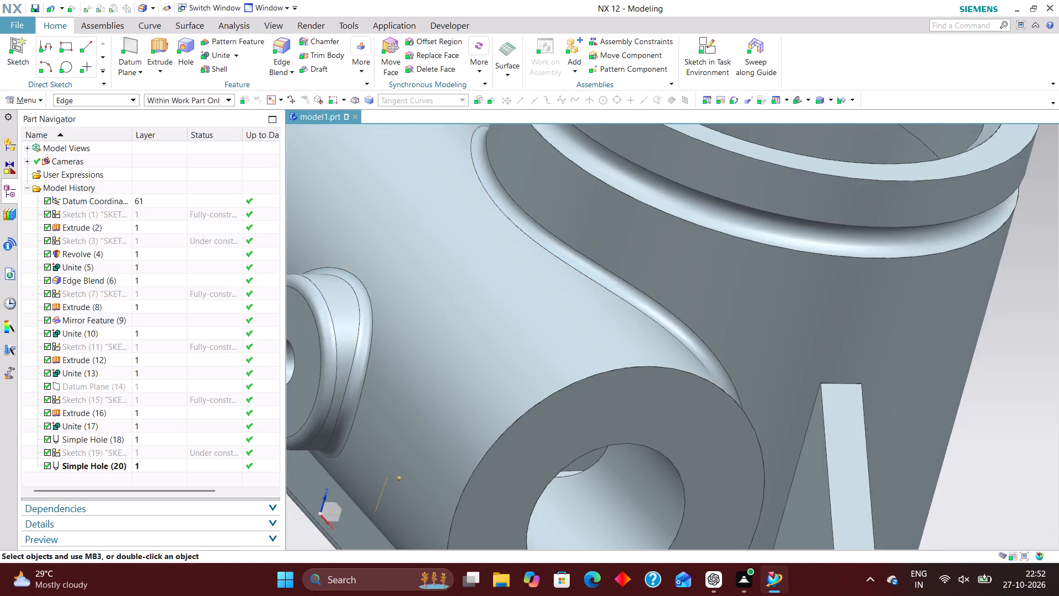
Inspect the blended housing, especially where the rib's lower end meets the base plate's rounded upper edge.
scroll(492, 256, down, 7)
middle_drag(644, 300, 655, 269)
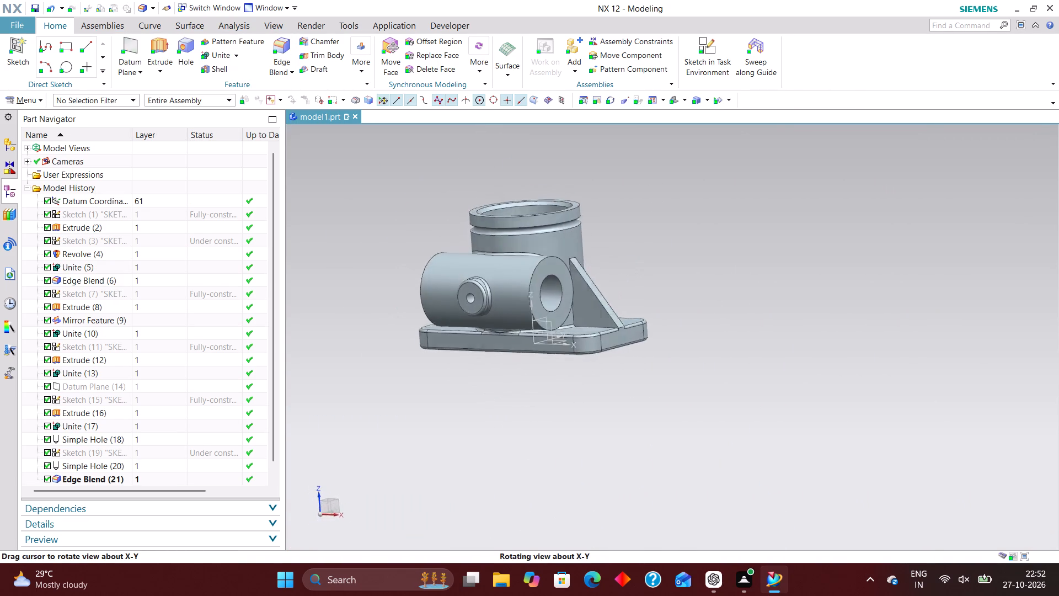
middle_drag(655, 269, 623, 292)
scroll(627, 273, up, 1)
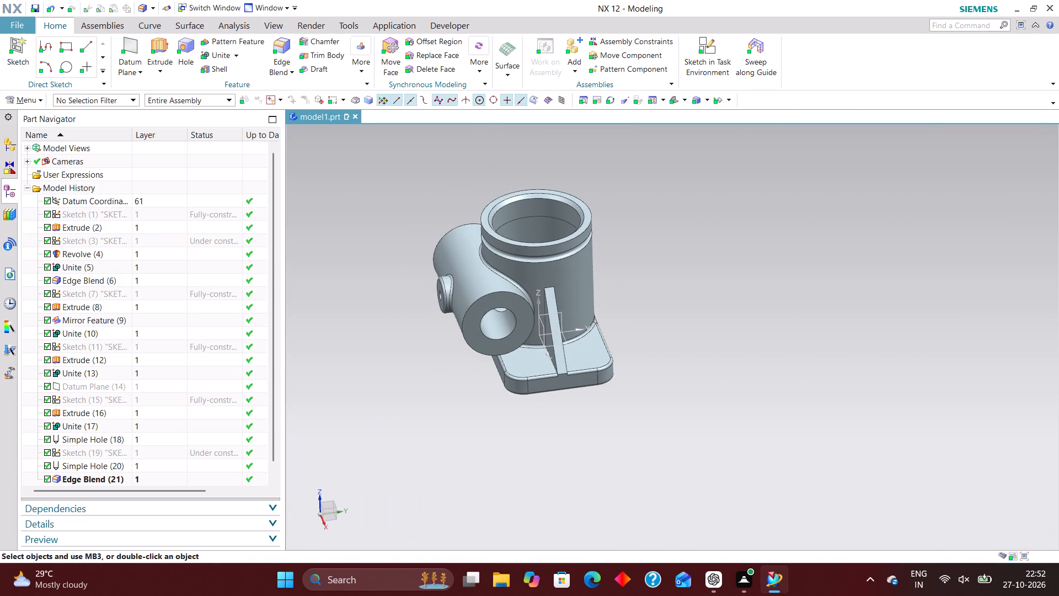
scroll(579, 332, up, 6)
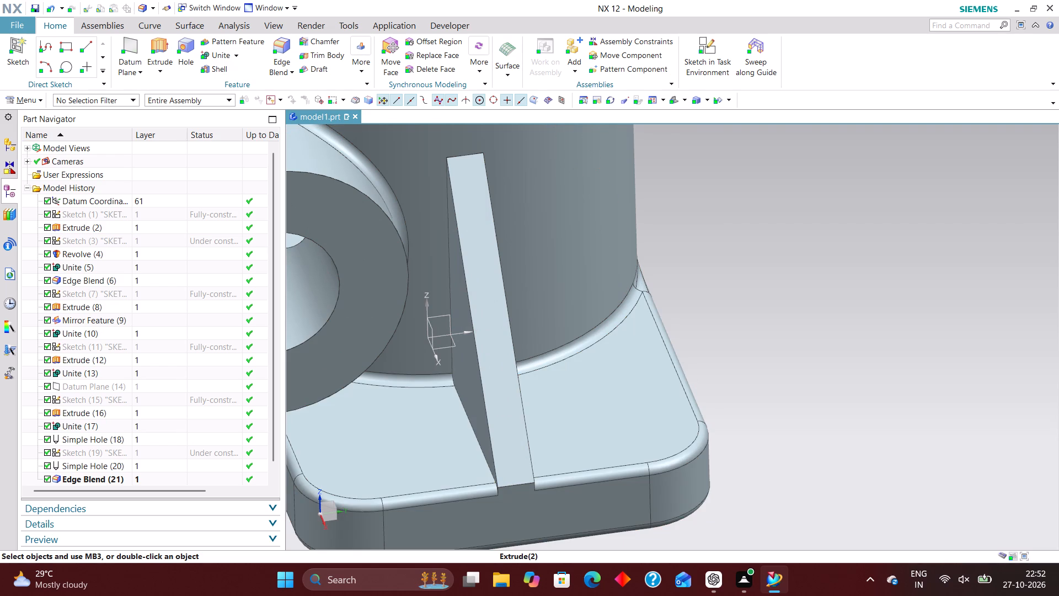
scroll(504, 504, up, 6)
middle_drag(506, 396, 538, 382)
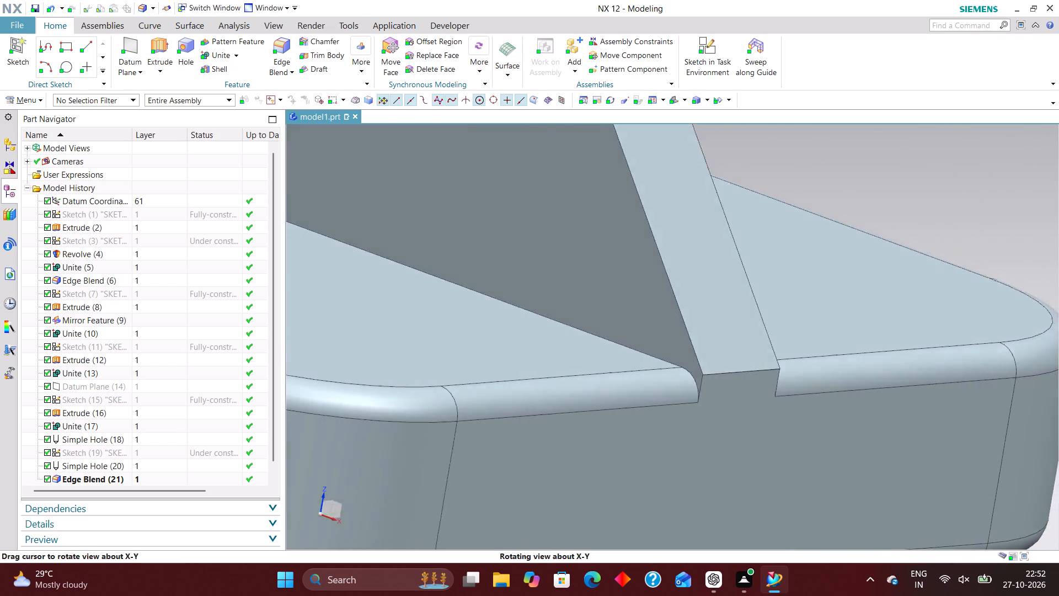
middle_drag(538, 382, 560, 380)
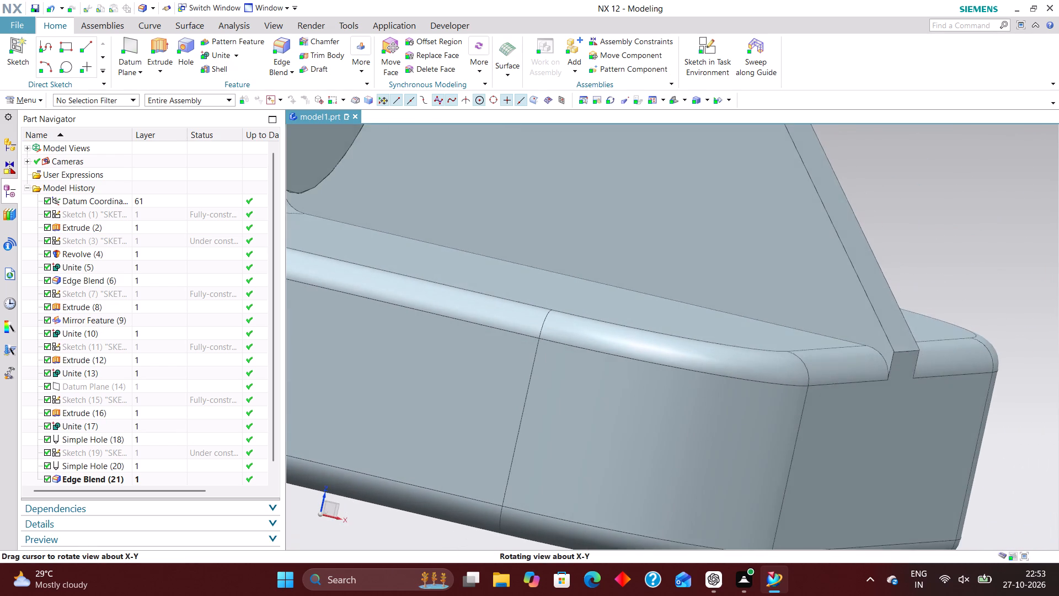
middle_drag(560, 380, 563, 381)
scroll(764, 344, down, 2)
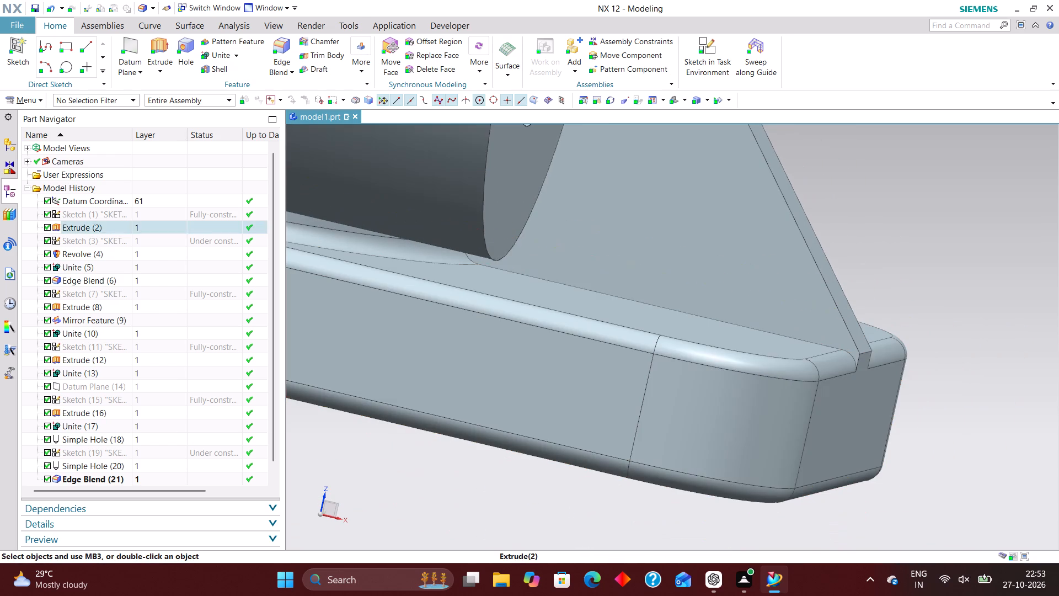
Open the rib's profile sketch, Sketch (7), for editing.
scroll(125, 418, down, 4)
click(162, 276)
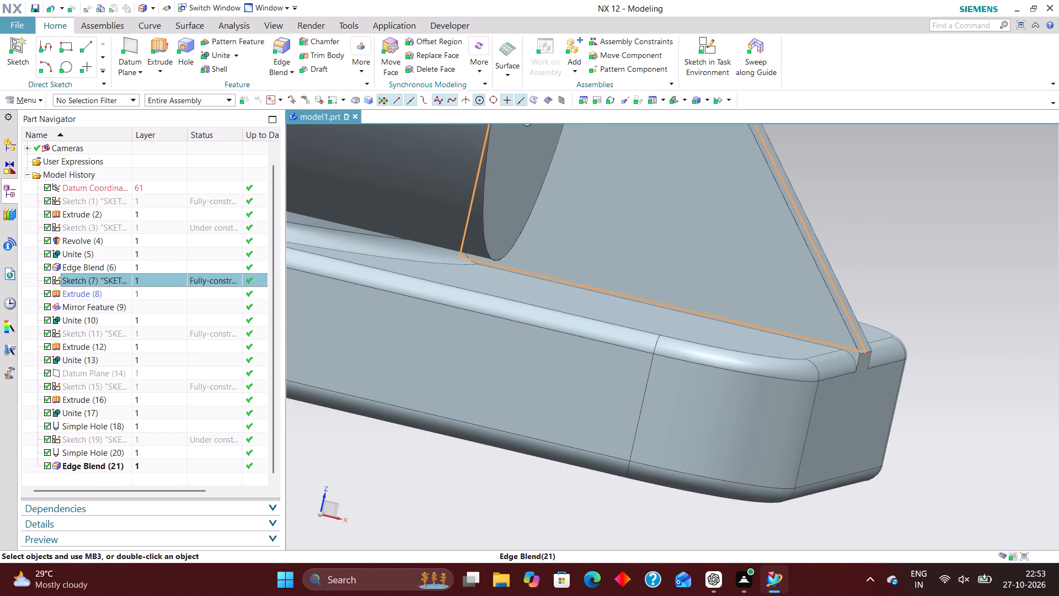
right_click(160, 274)
click(218, 265)
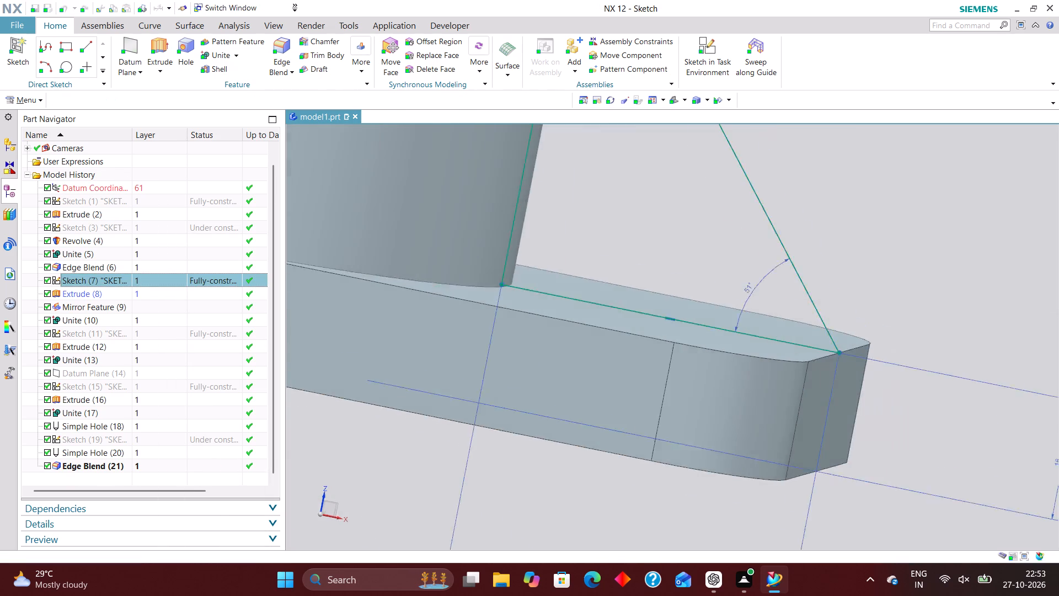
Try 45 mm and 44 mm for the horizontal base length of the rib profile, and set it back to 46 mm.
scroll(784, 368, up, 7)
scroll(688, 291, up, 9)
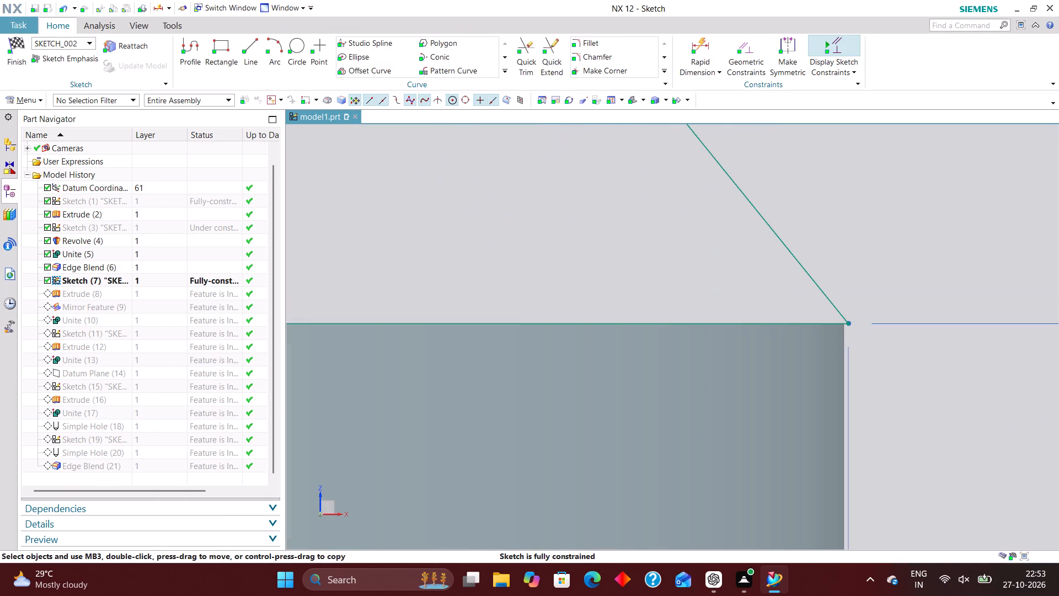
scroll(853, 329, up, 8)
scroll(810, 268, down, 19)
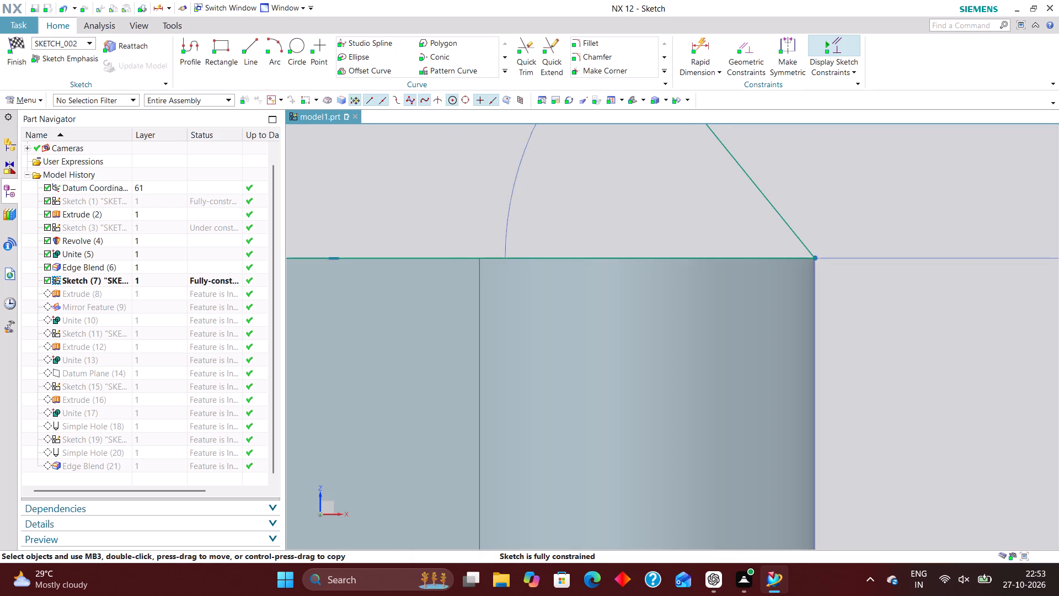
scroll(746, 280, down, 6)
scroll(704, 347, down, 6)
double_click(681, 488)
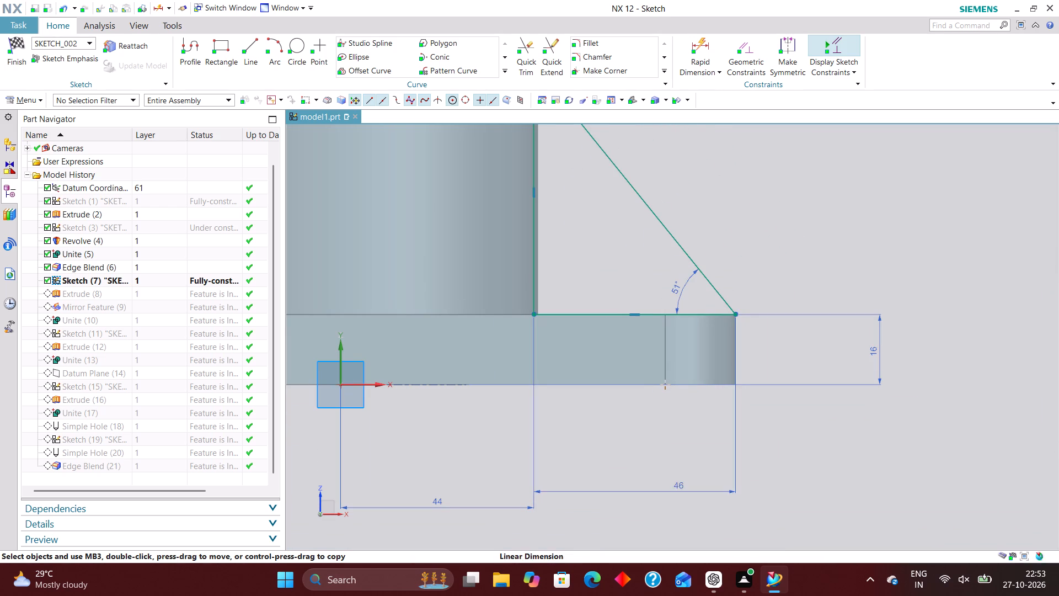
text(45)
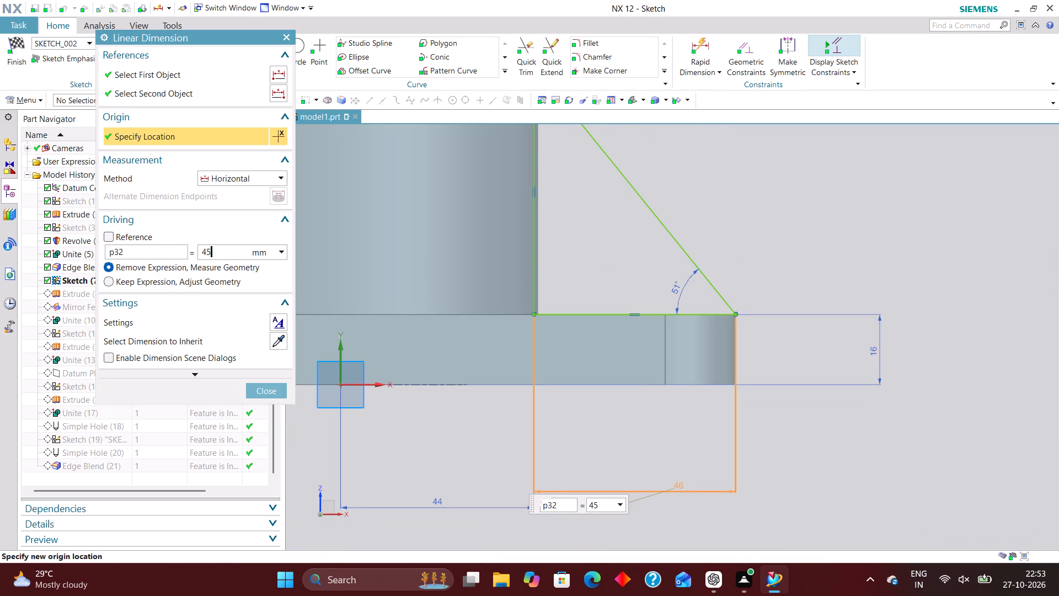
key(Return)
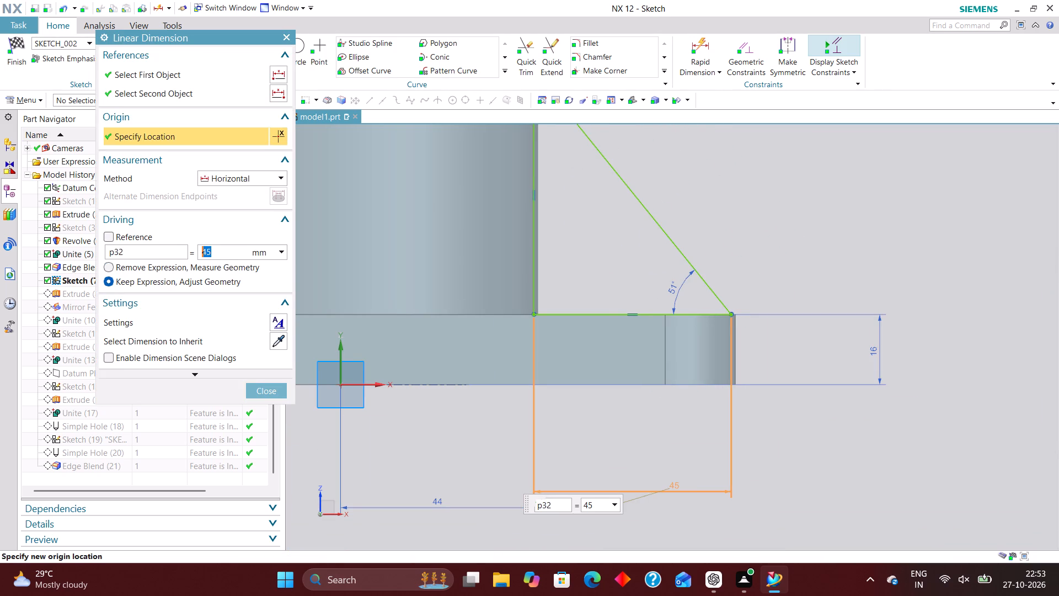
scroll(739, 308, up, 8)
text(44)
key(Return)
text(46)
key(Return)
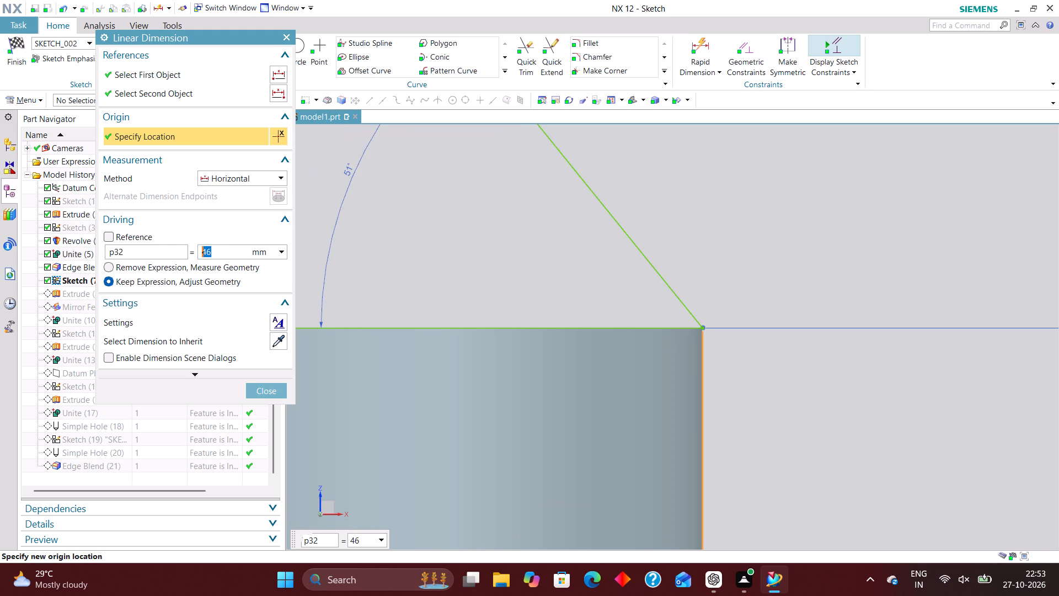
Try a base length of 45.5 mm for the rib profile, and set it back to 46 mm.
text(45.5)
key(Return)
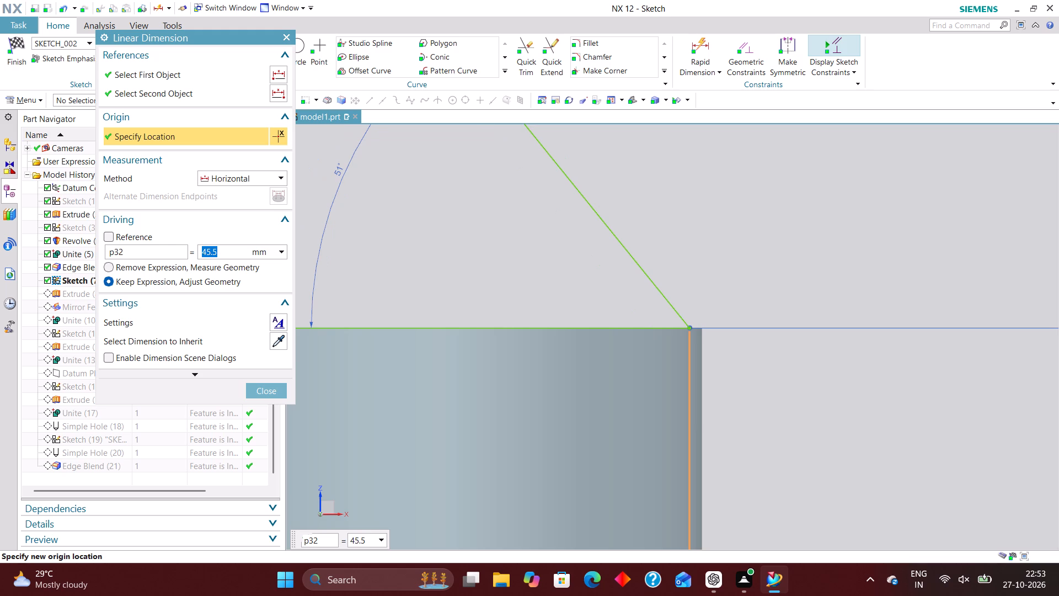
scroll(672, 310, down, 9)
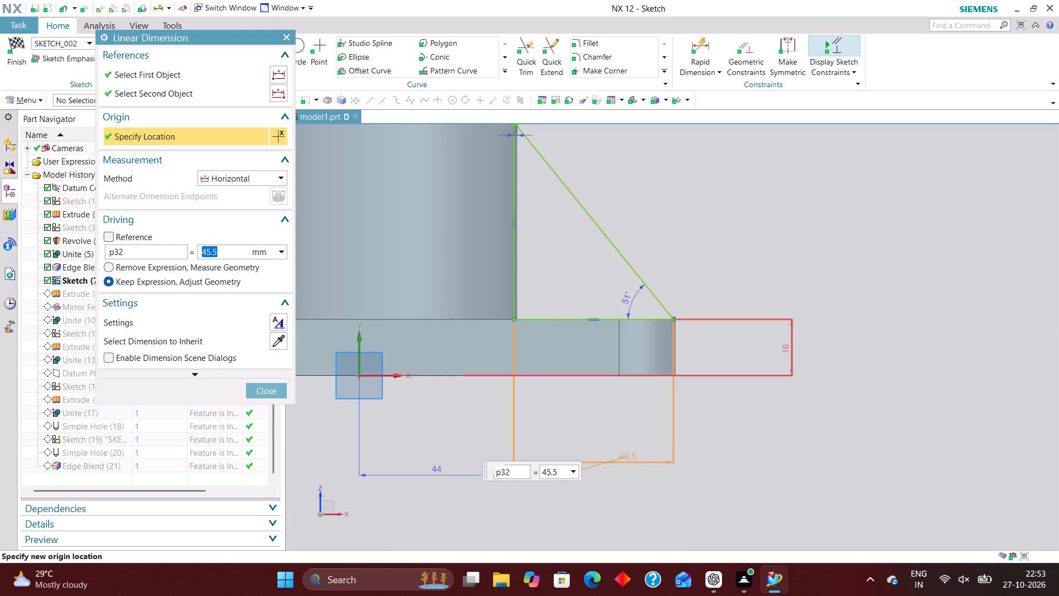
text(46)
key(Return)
Examine where the rib profile's lower outer corner meets the base plate and its upper end meets the cylinder, and end the dimension edit.
scroll(674, 311, up, 9)
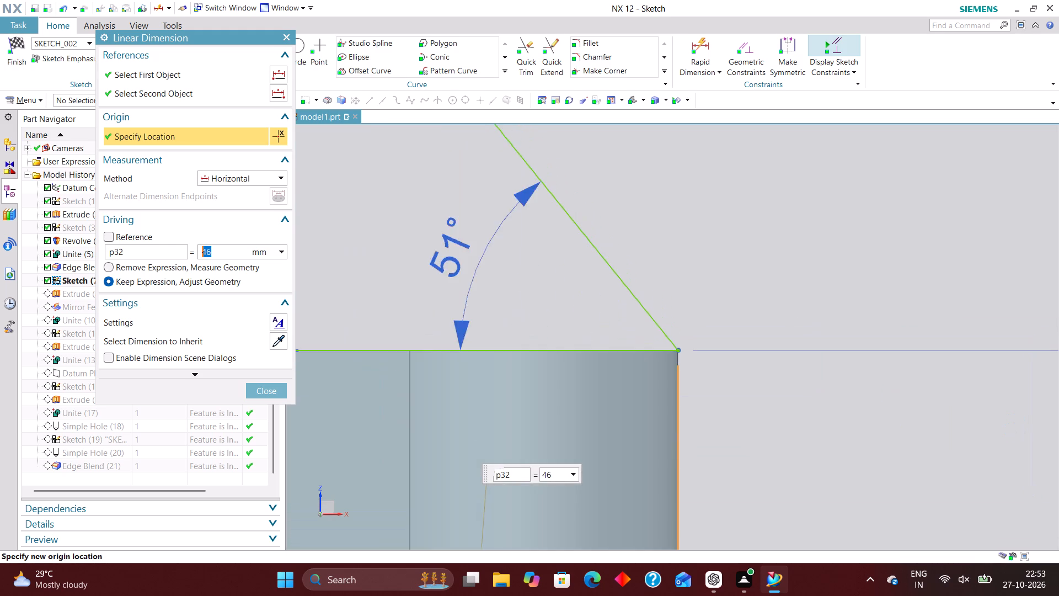
scroll(674, 318, up, 17)
scroll(674, 191, up, 6)
scroll(694, 251, down, 8)
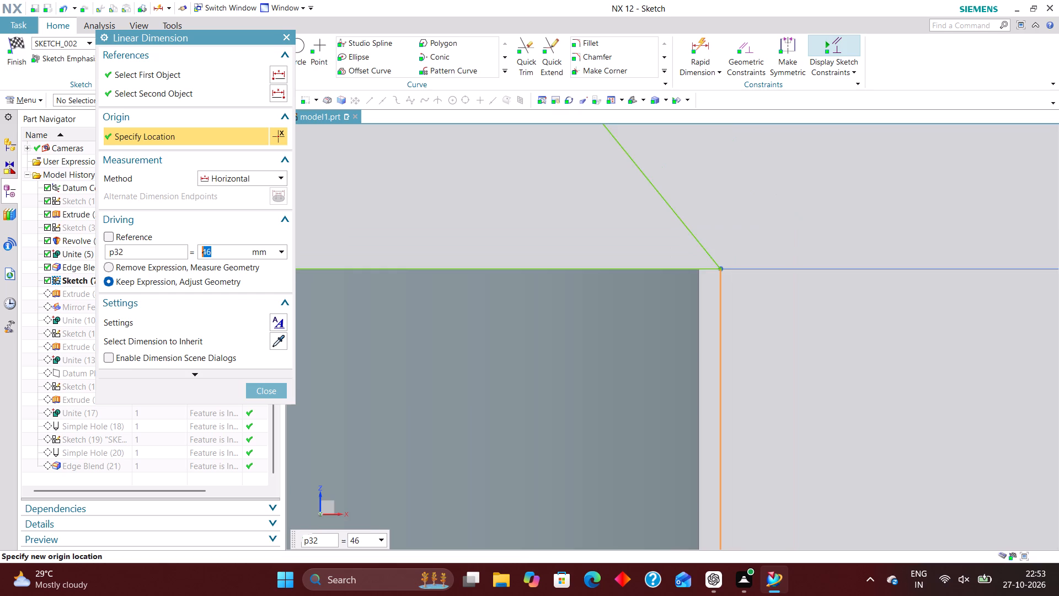
scroll(709, 283, down, 17)
scroll(703, 279, down, 7)
scroll(624, 293, down, 3)
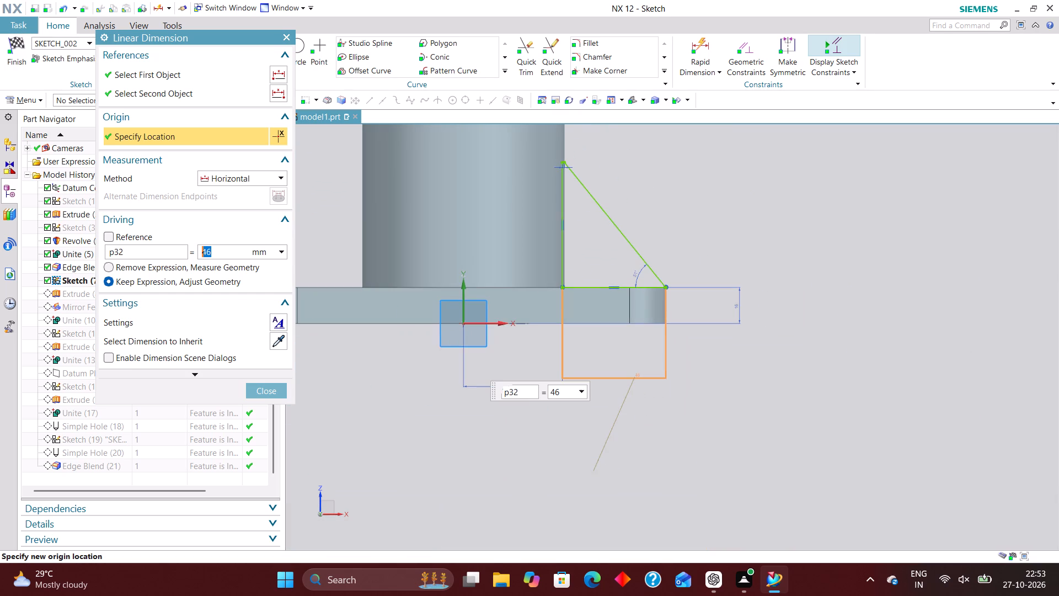
scroll(623, 262, up, 2)
scroll(609, 337, down, 3)
scroll(576, 215, up, 7)
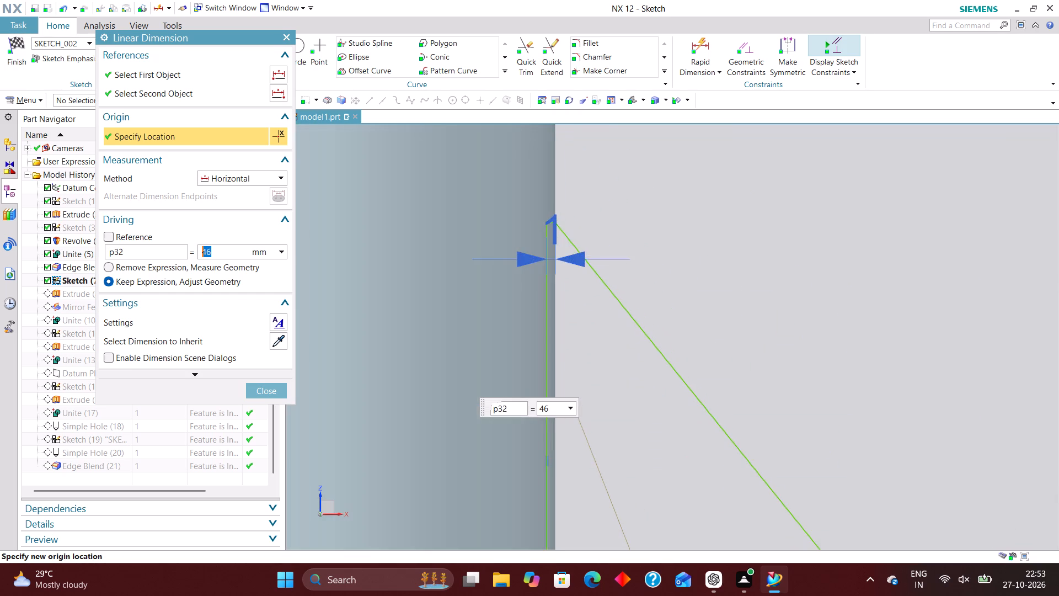
scroll(559, 257, up, 6)
scroll(526, 248, down, 4)
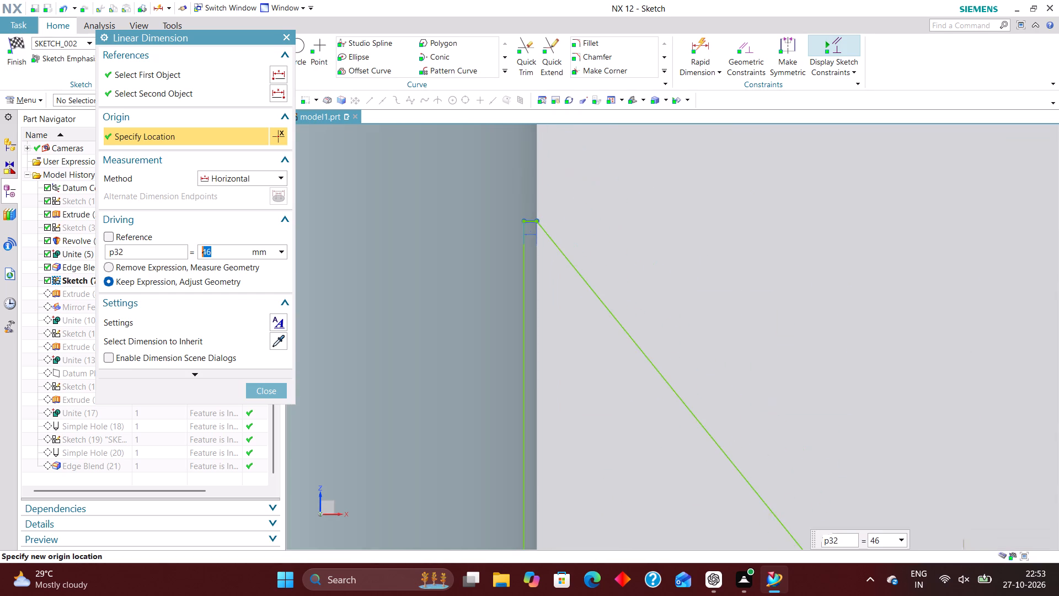
scroll(528, 219, up, 6)
click(273, 385)
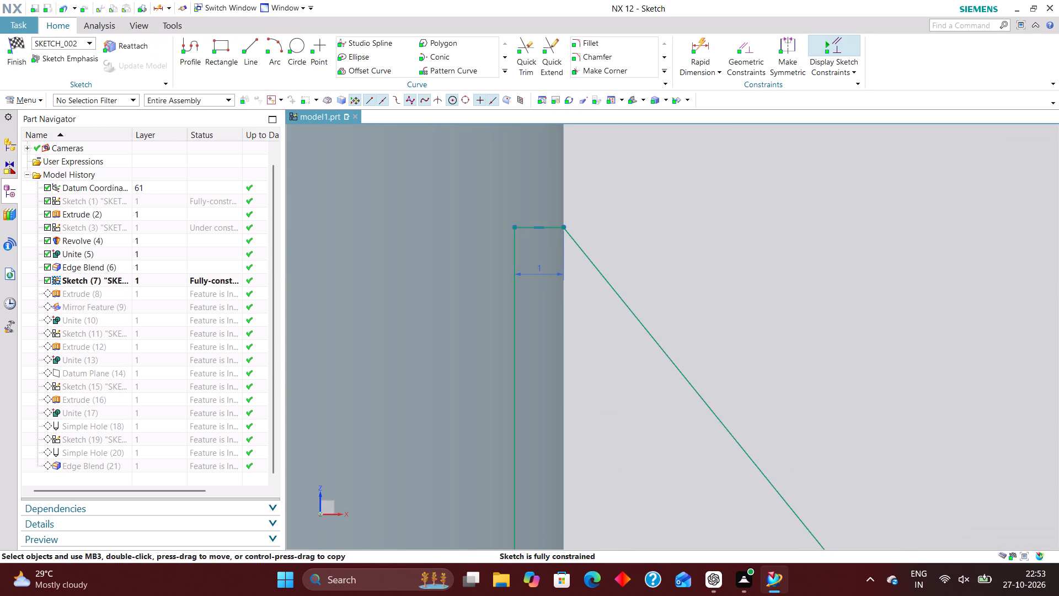
Delete the 1 mm dimension at the rib profile's upper end and the short horizontal line it measured.
right_drag(539, 274, 493, 263)
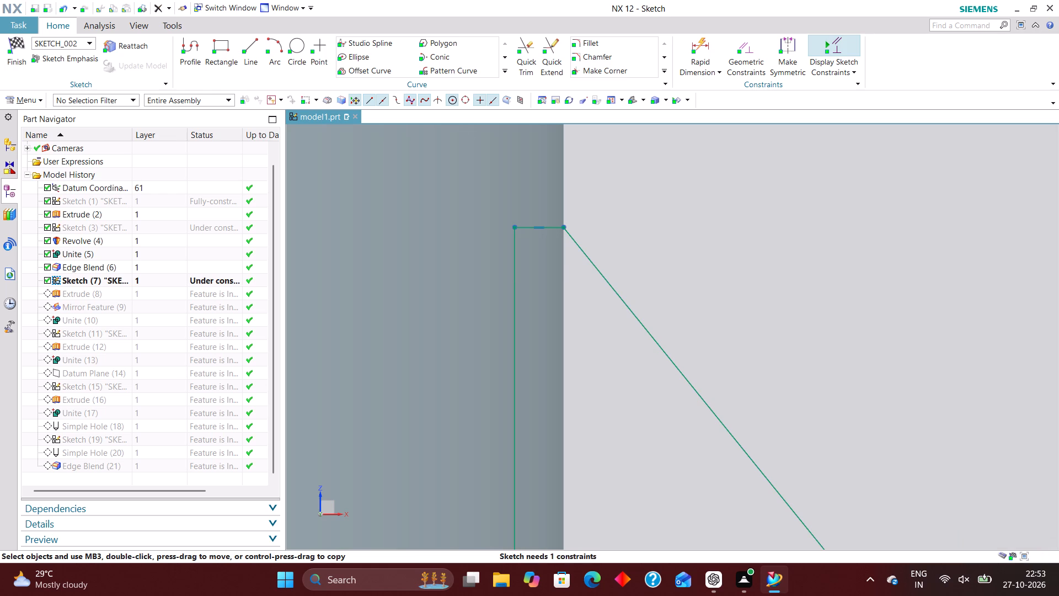
right_drag(446, 350, 446, 345)
click(470, 225)
drag(480, 216, 475, 295)
click(656, 236)
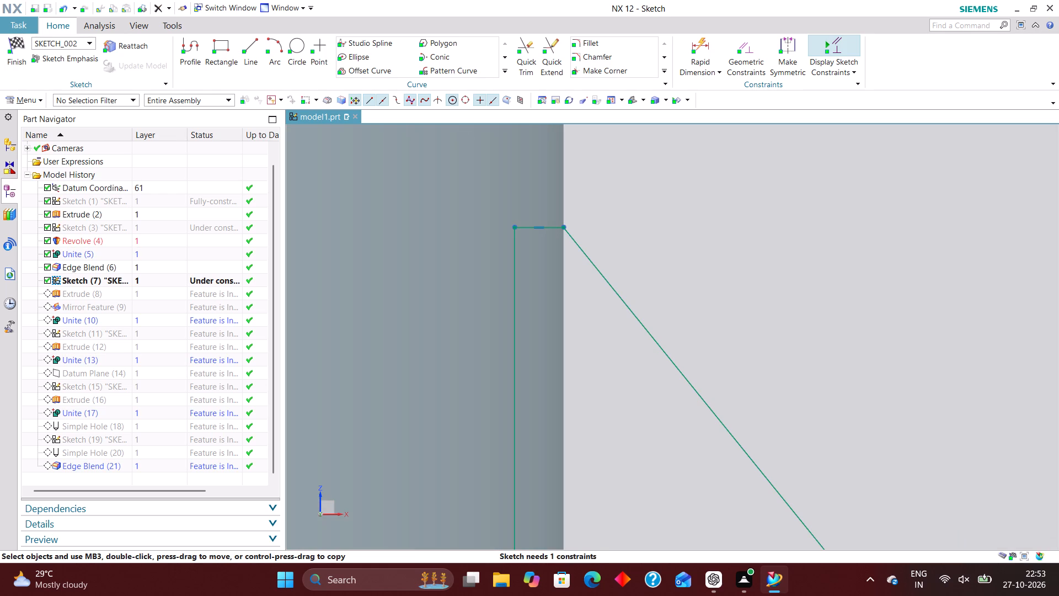
drag(463, 198, 469, 294)
scroll(734, 249, up, 1)
click(732, 253)
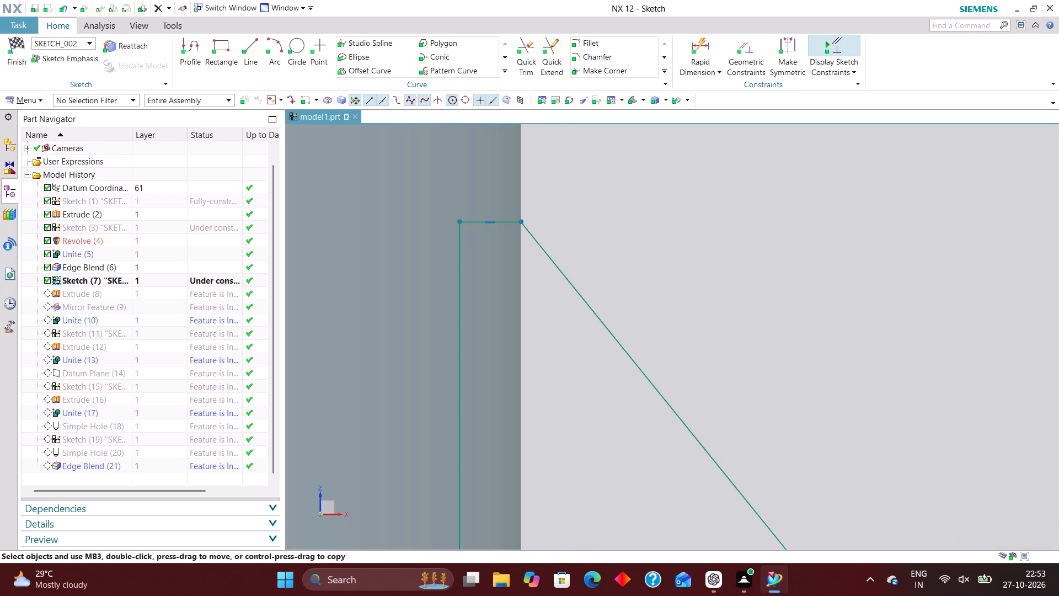
right_drag(439, 209, 432, 316)
right_drag(509, 222, 398, 205)
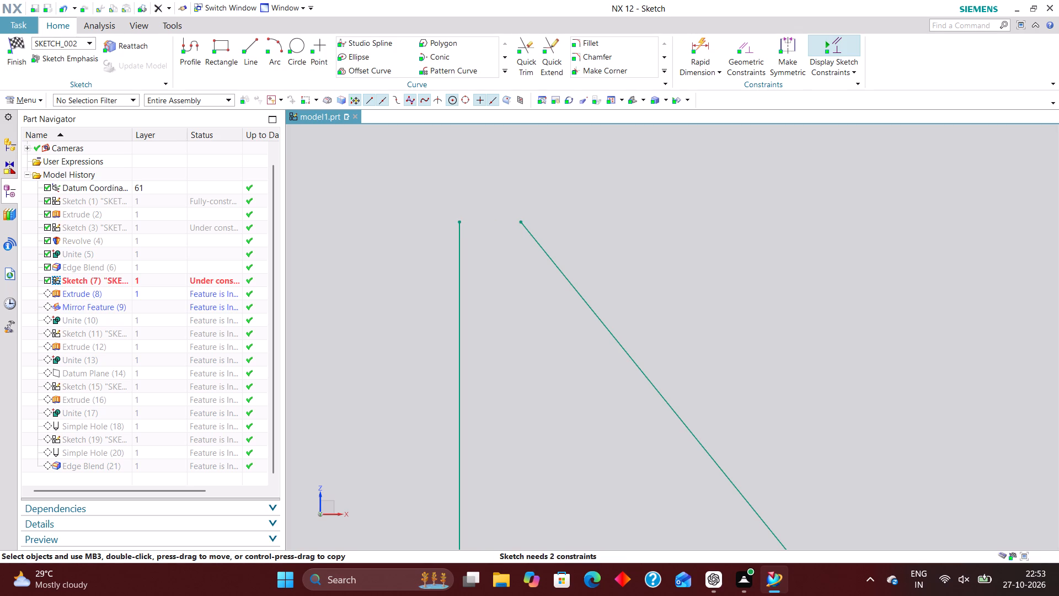
Stretch the sloping line's upper end along its direction until it passes beyond the rib profile's vertical line.
scroll(528, 233, down, 13)
scroll(542, 291, down, 1)
scroll(606, 422, up, 1)
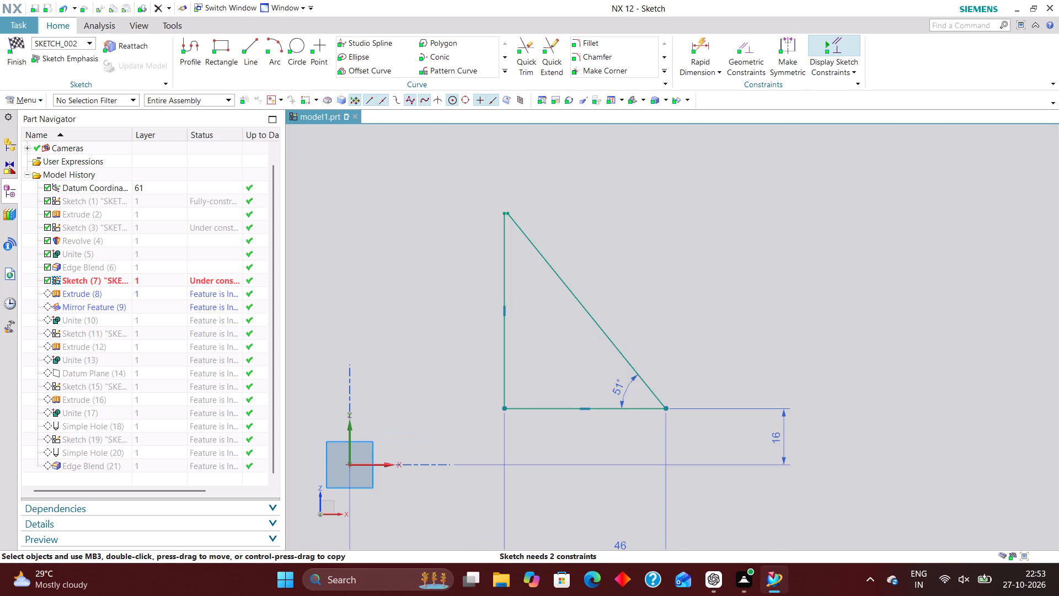
scroll(607, 389, down, 1)
scroll(548, 246, up, 6)
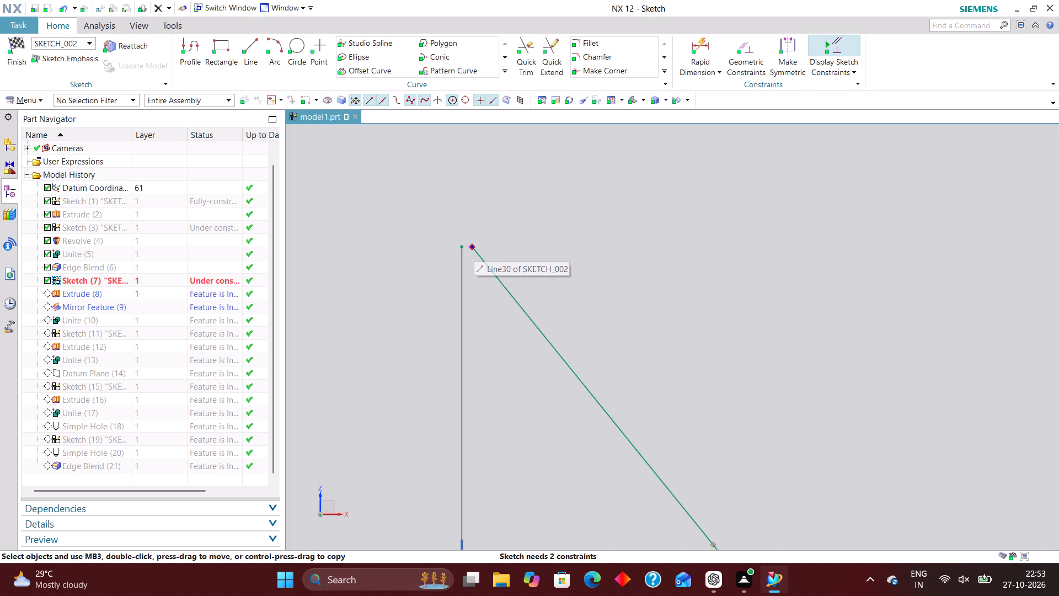
drag(472, 248, 438, 207)
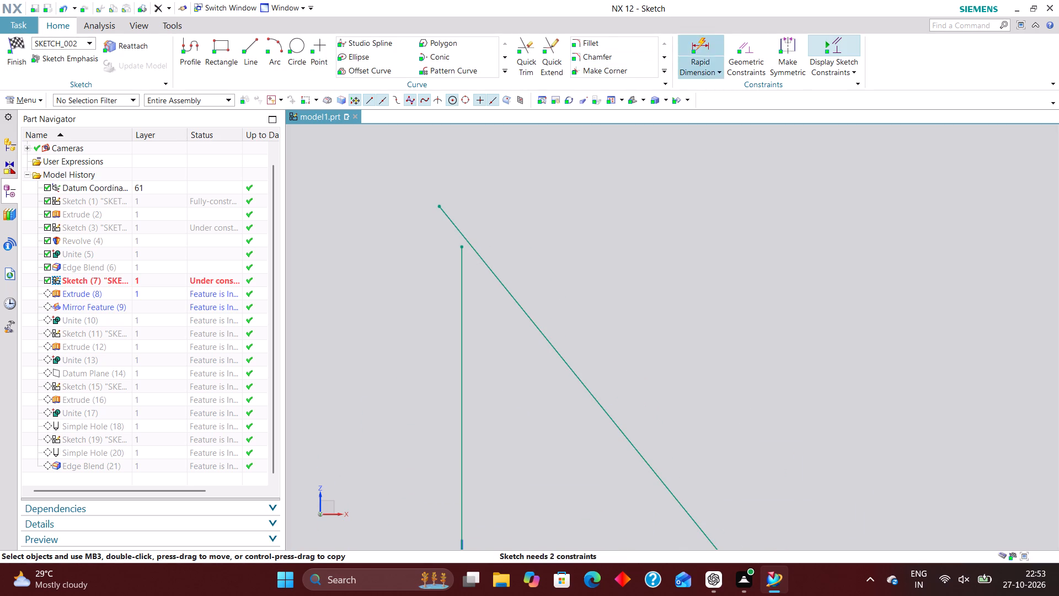
Extend the rib profile's vertical line up to the sloping line with Quick Extend.
click(552, 51)
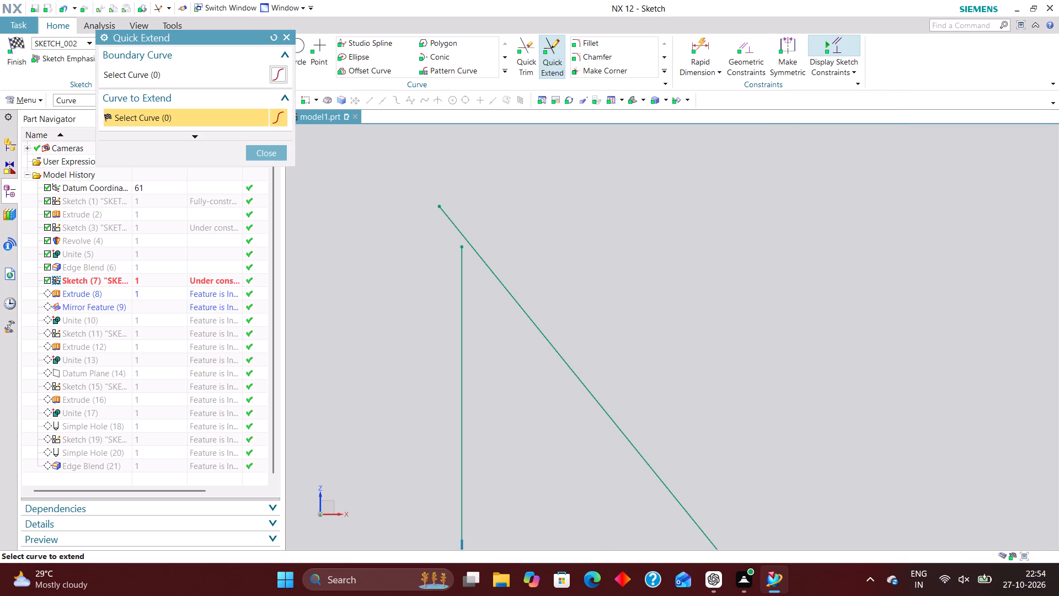
click(457, 316)
drag(345, 205, 343, 198)
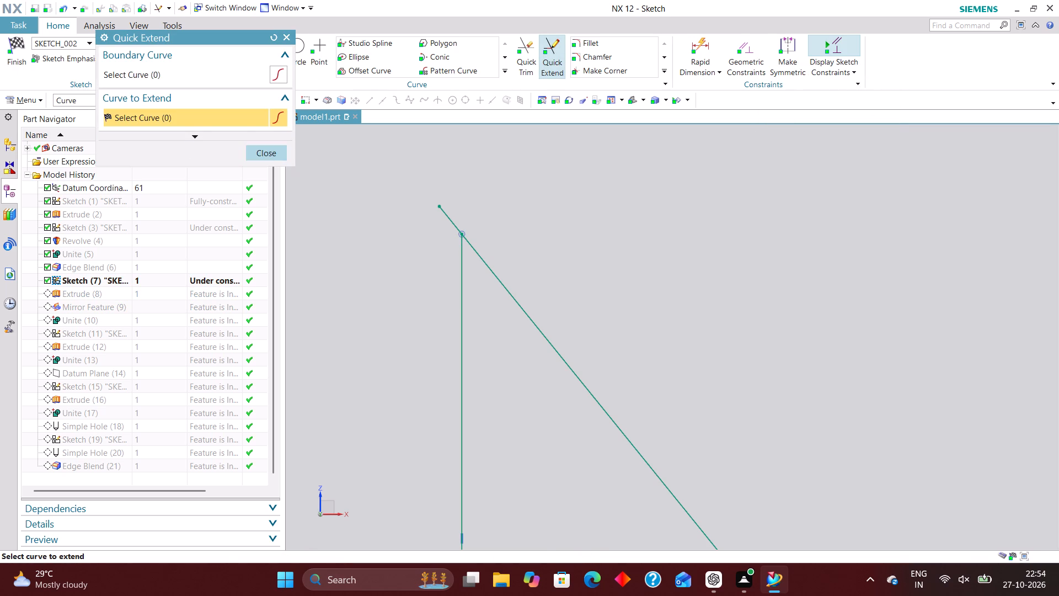
click(277, 155)
Trim the sloping line's overhang beyond the vertical line so the rib profile closes as a triangle.
click(525, 56)
click(442, 206)
scroll(472, 180, down, 3)
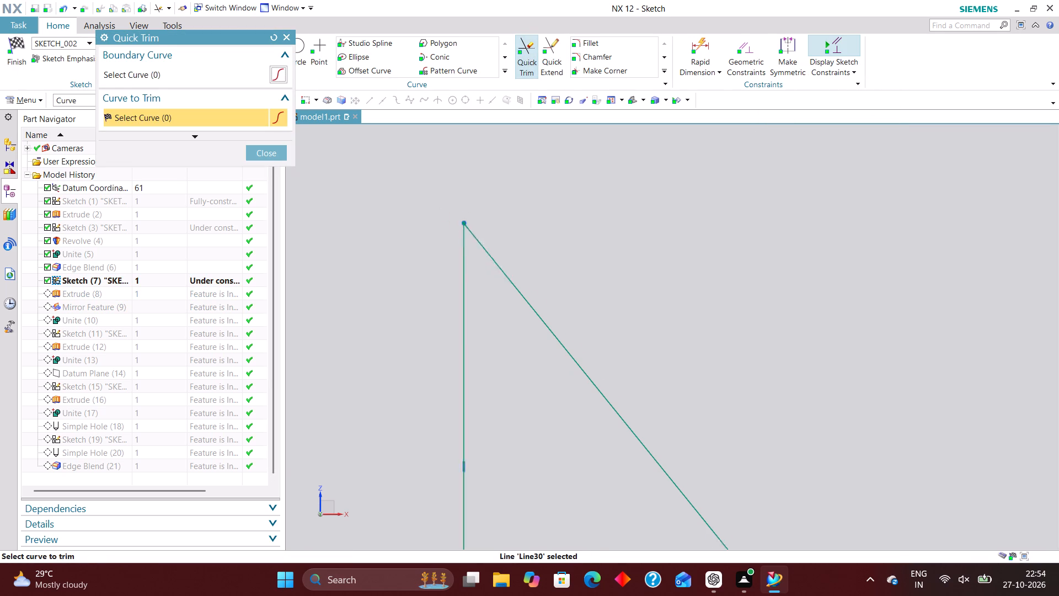
scroll(476, 184, down, 3)
scroll(498, 240, down, 1)
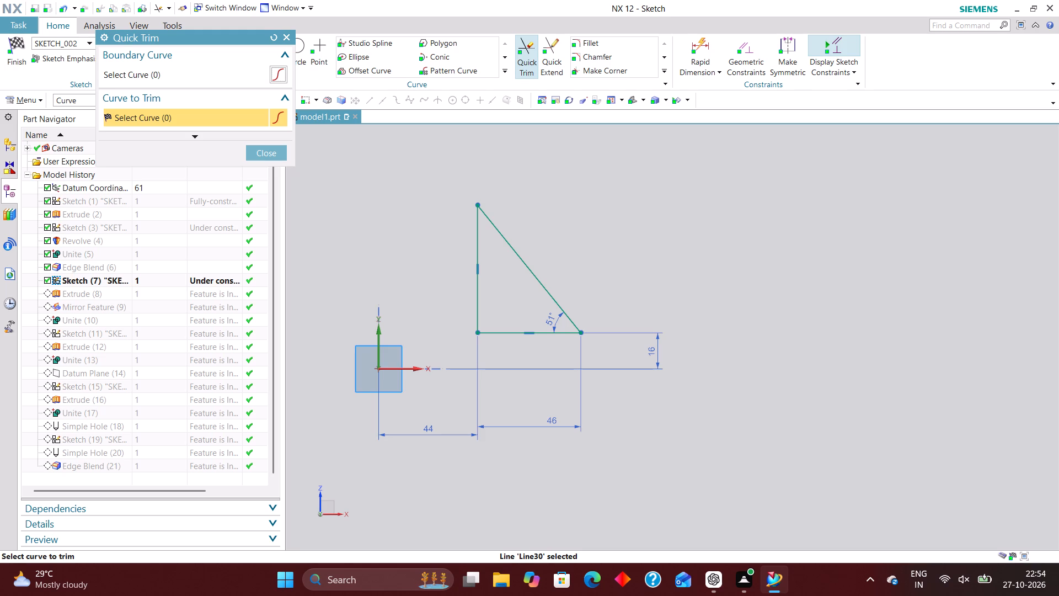
click(272, 150)
Replace the rib profile's 46 mm base dimension with a horizontal dimension from the vertical axis to the lower outer corner.
right_drag(567, 427, 529, 416)
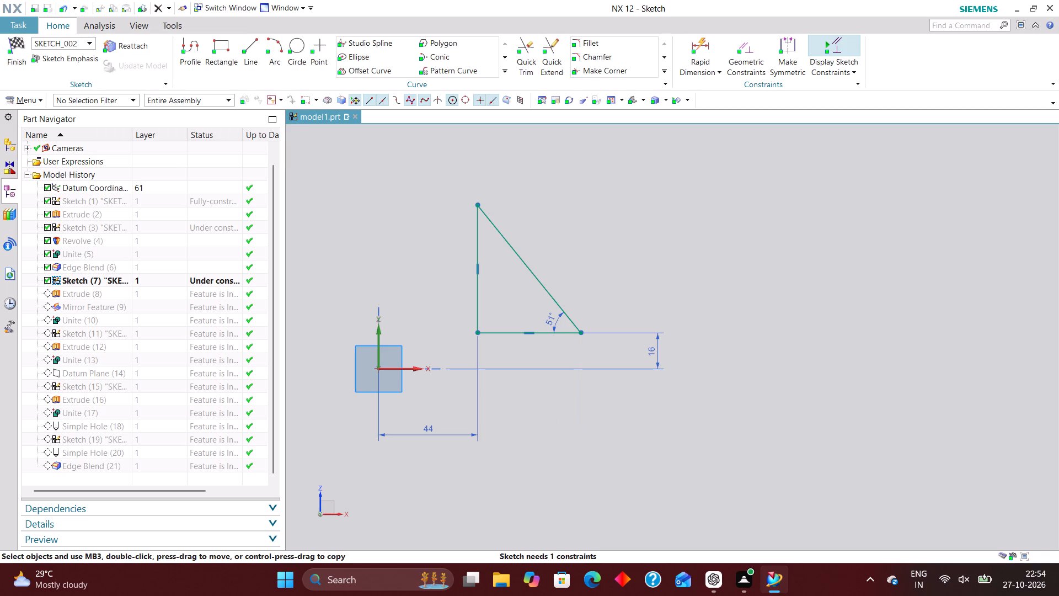
click(702, 51)
click(376, 340)
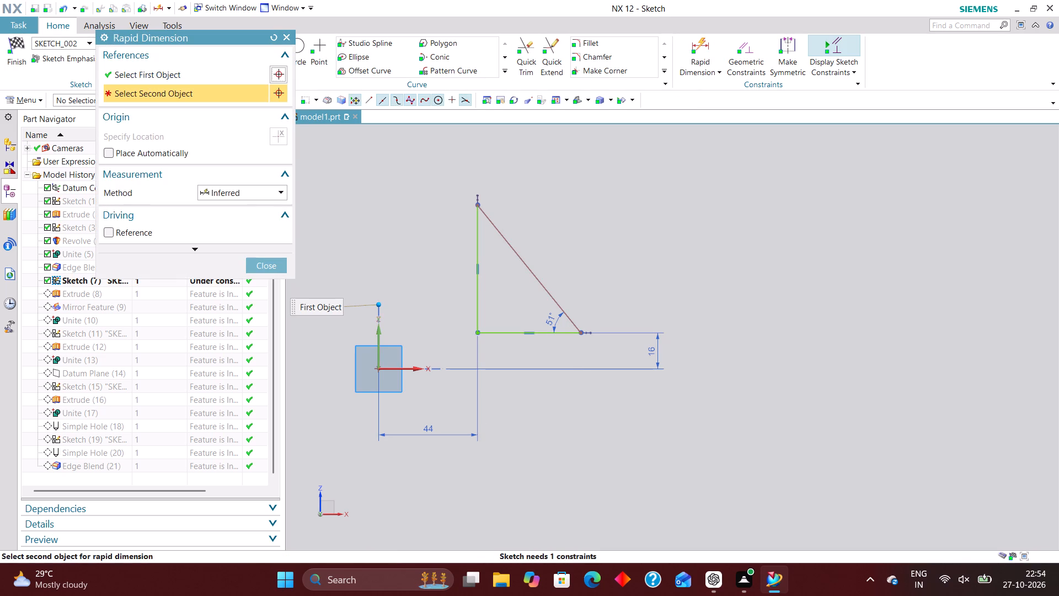
click(581, 336)
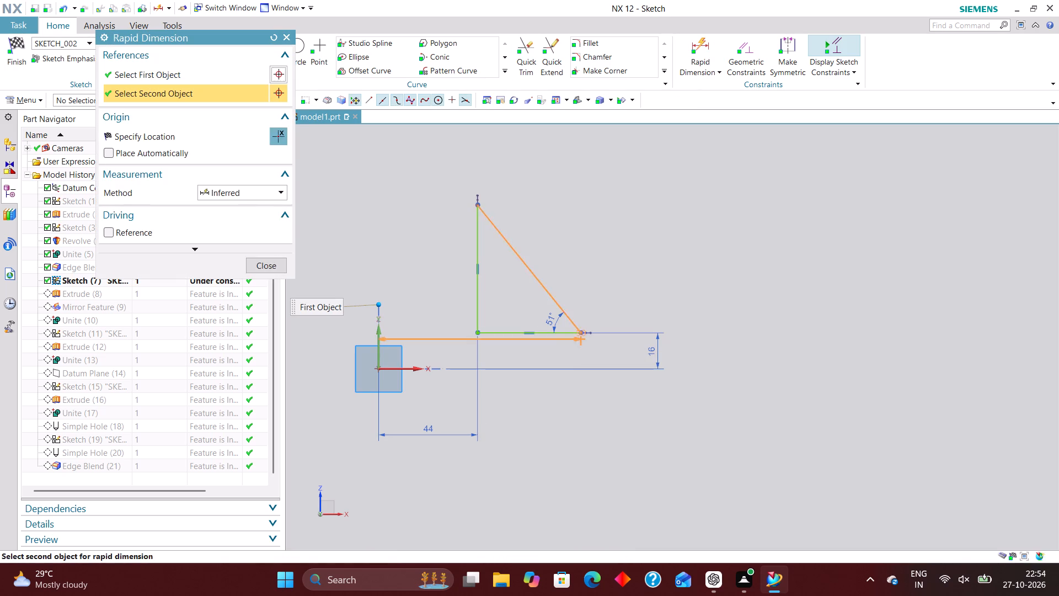
click(491, 500)
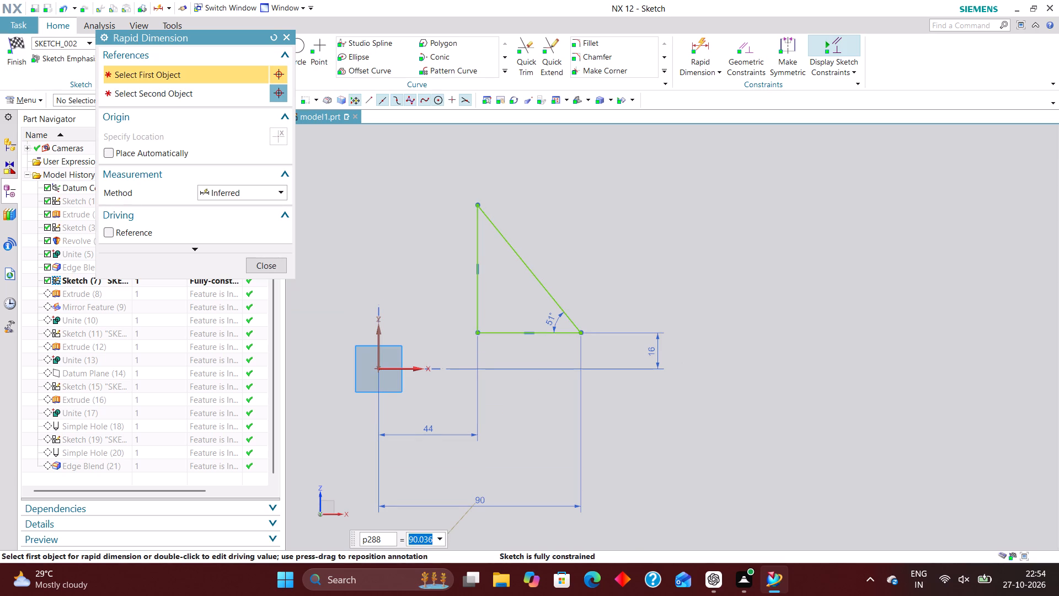
click(271, 270)
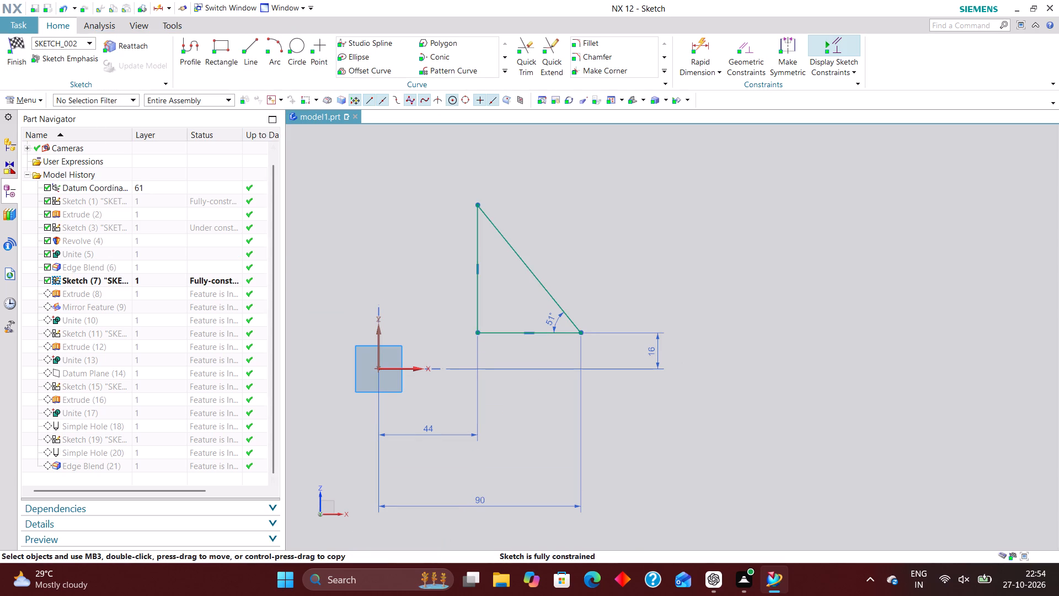
Finish the rib profile sketch and update the model.
right_click(81, 319)
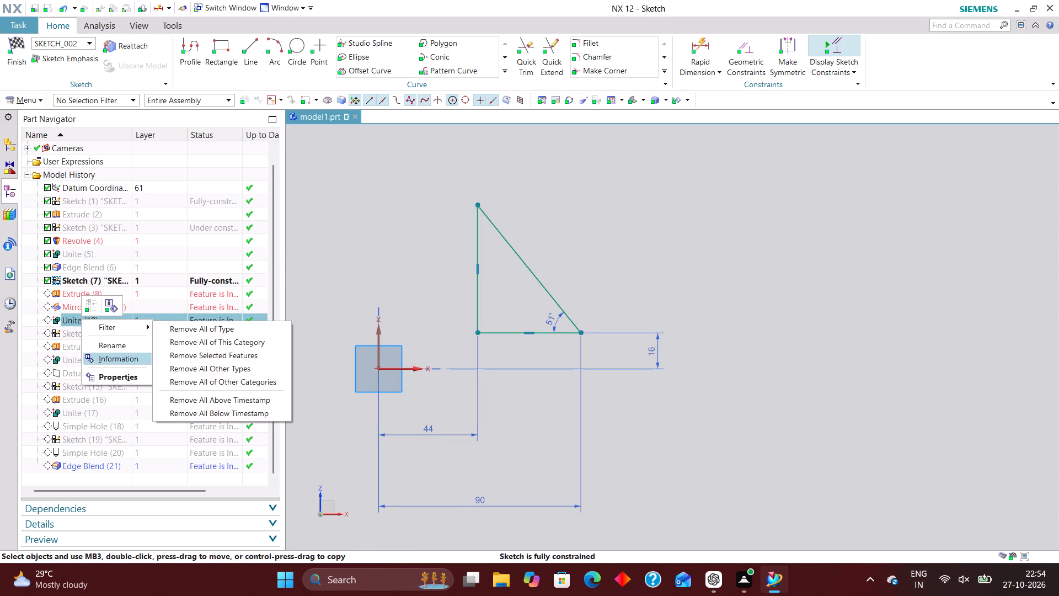
click(17, 43)
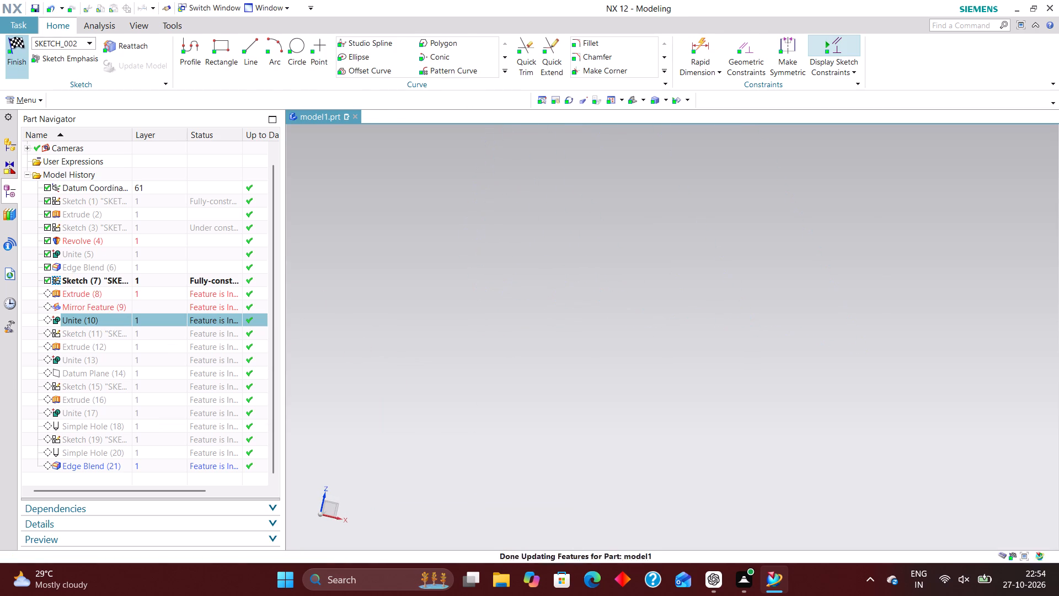
Show the hidden solid body through the Unite (10) feature.
scroll(479, 306, down, 5)
right_click(106, 321)
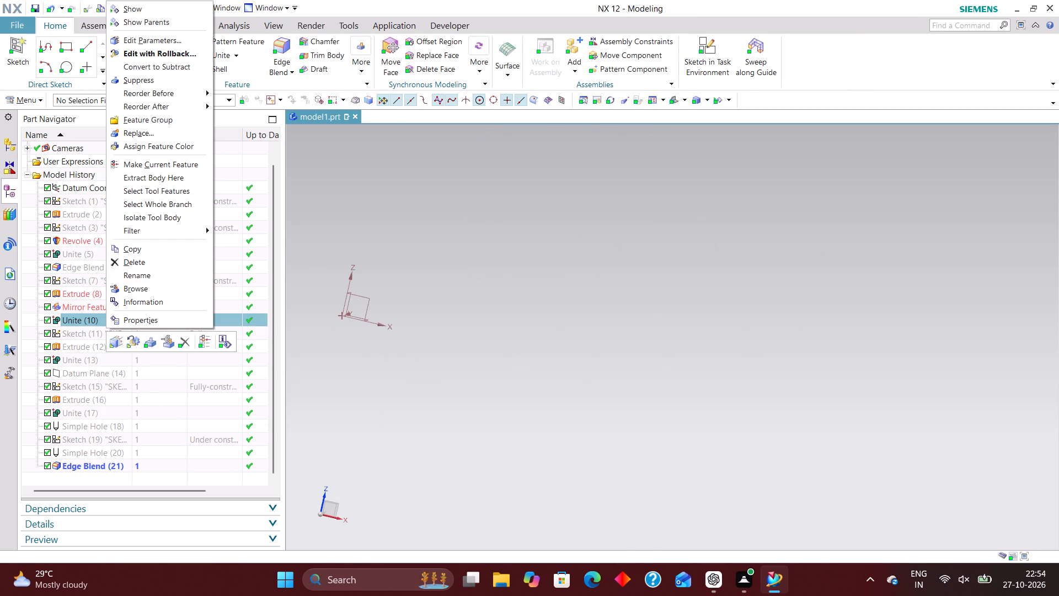
click(149, 12)
Examine where the rib's lower outer end meets the blended edge of the base plate.
scroll(614, 356, down, 3)
middle_drag(647, 335, 637, 351)
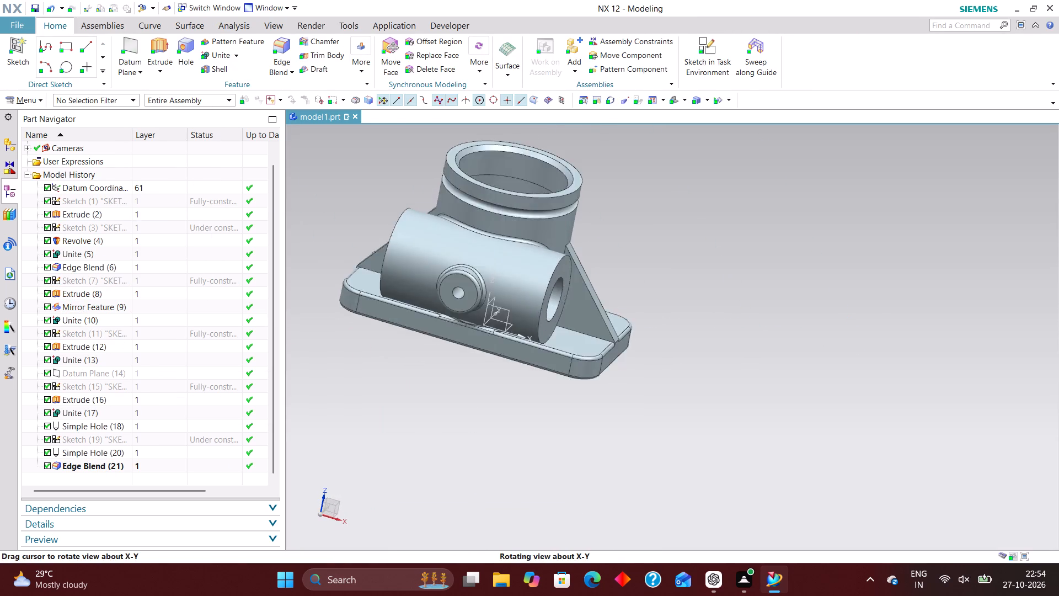
middle_drag(637, 351, 628, 348)
scroll(620, 341, up, 13)
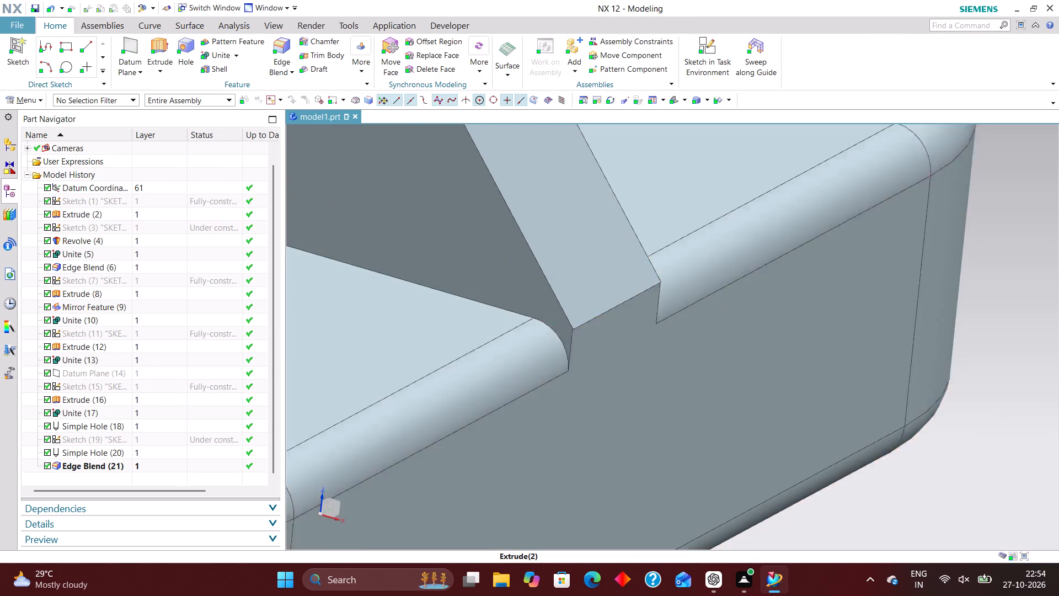
scroll(665, 305, down, 4)
middle_drag(708, 437, 719, 440)
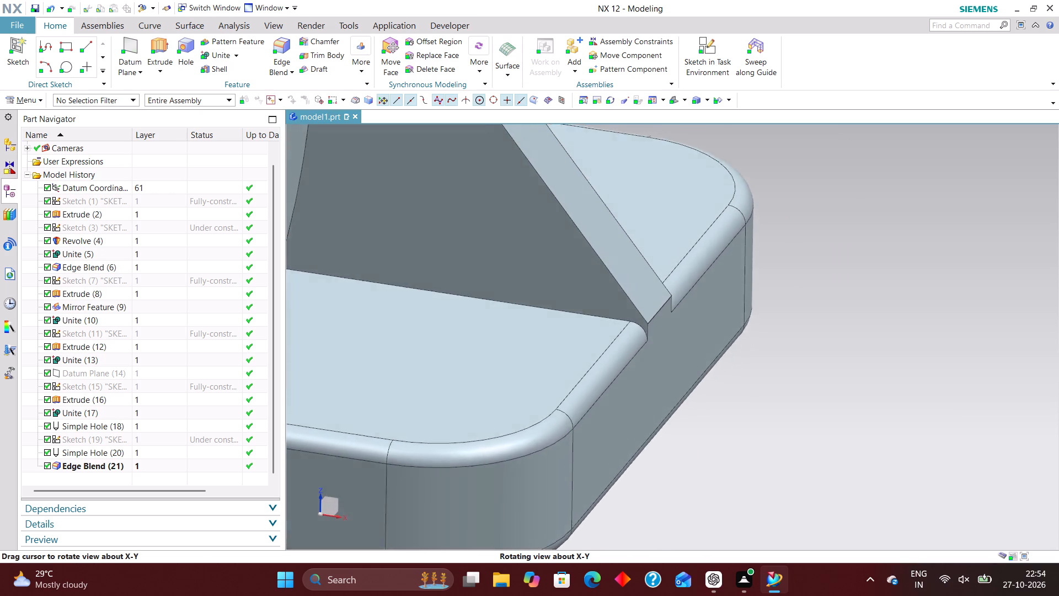
middle_drag(719, 440, 718, 444)
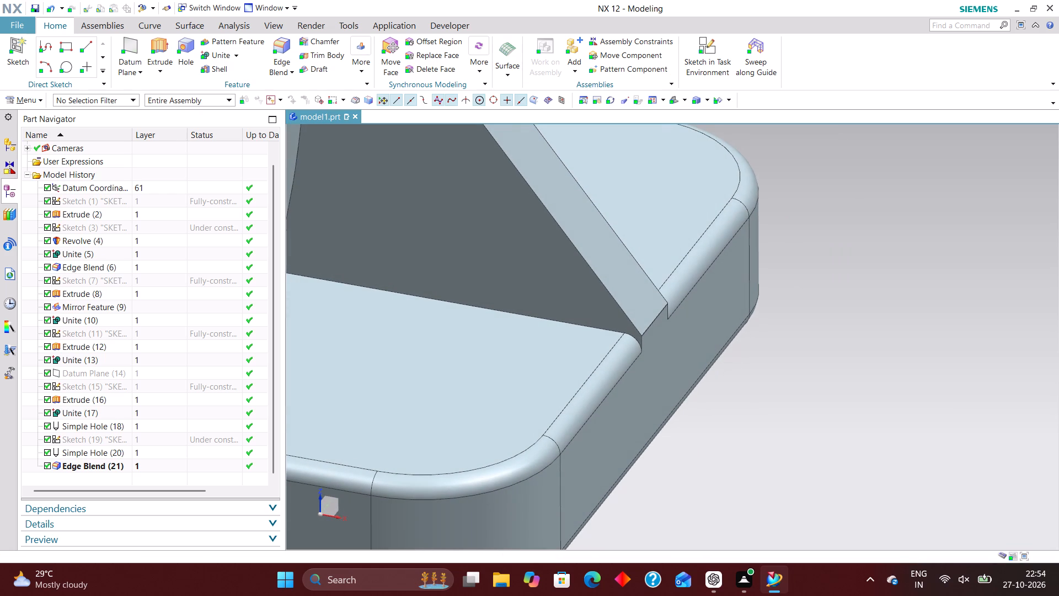
scroll(787, 401, down, 4)
scroll(788, 415, up, 2)
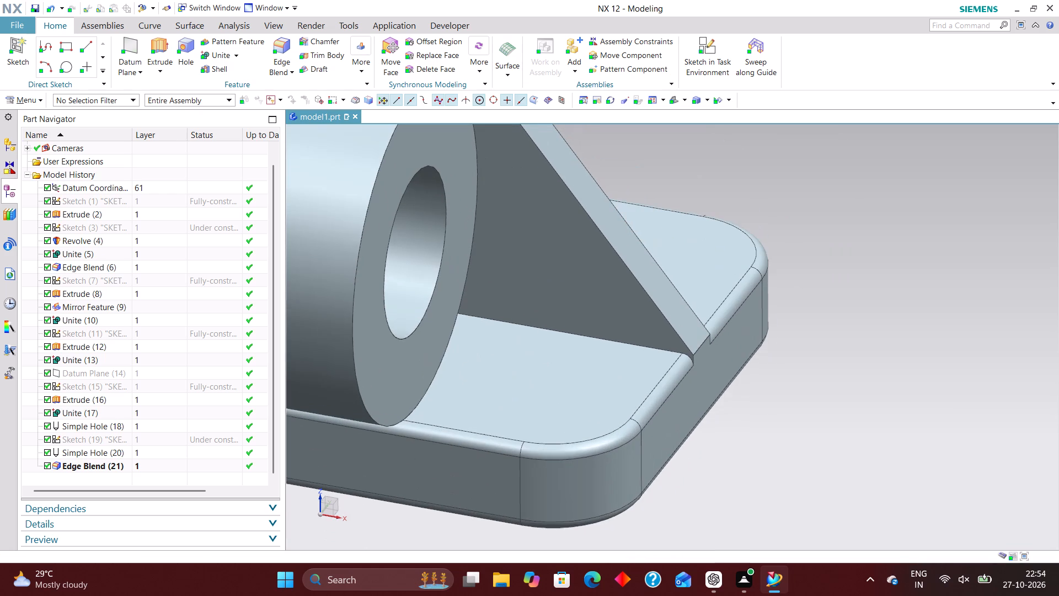
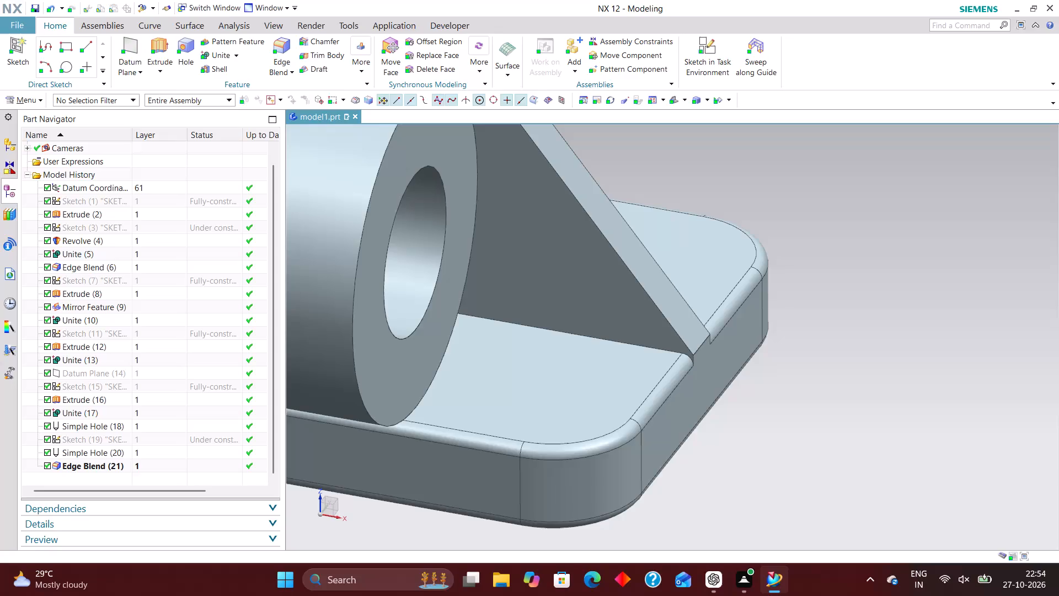
Start a 2 mm edge blend and select the rib's edges along the cylinder and base plate, plus its lower outer edge.
scroll(778, 417, down, 4)
scroll(640, 261, up, 7)
scroll(504, 234, down, 2)
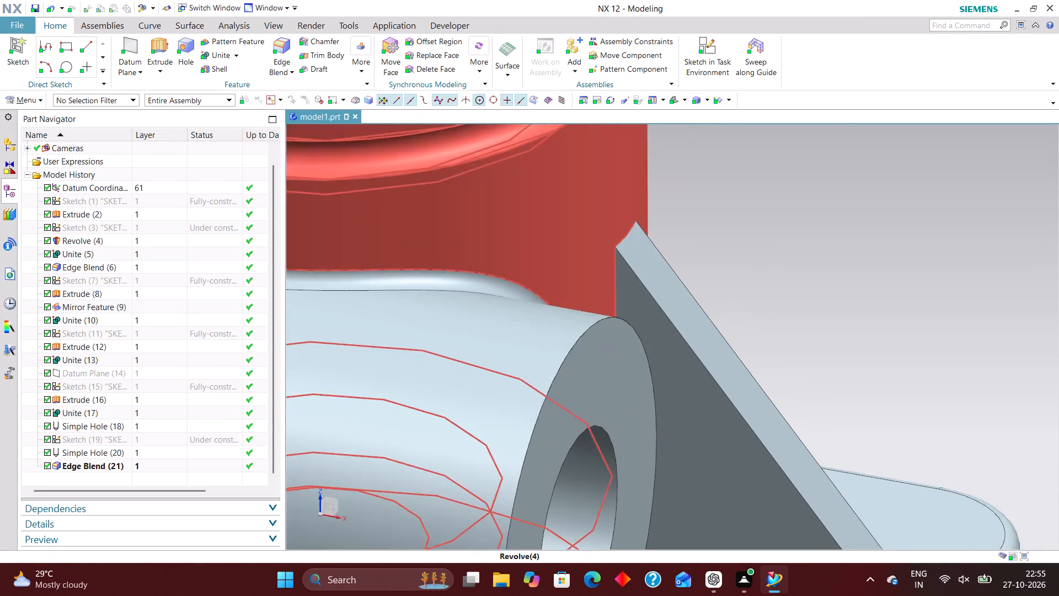
scroll(504, 235, down, 1)
click(277, 44)
scroll(602, 244, up, 5)
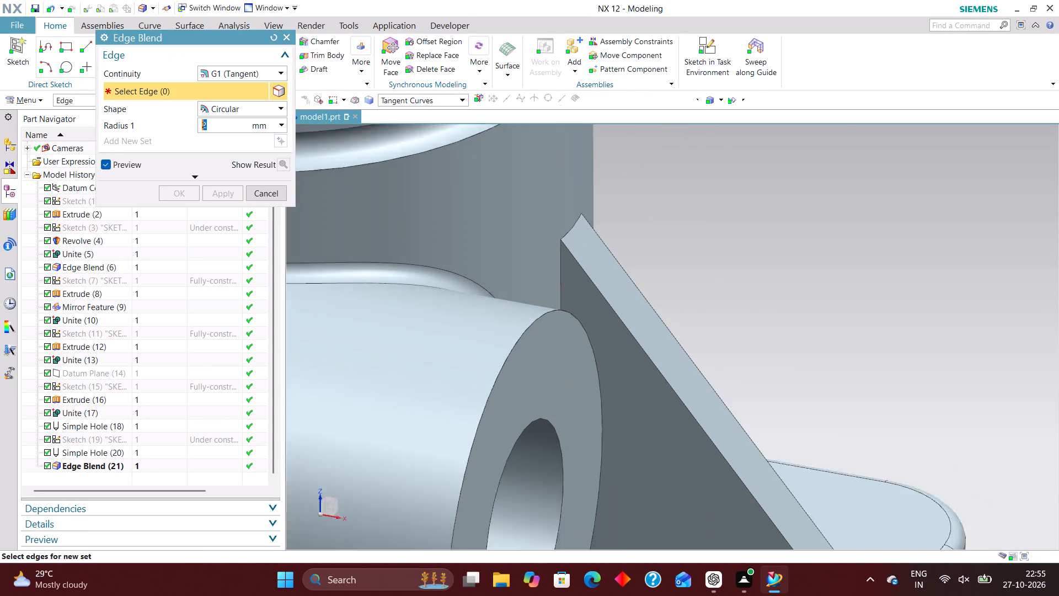
click(563, 223)
scroll(624, 195, down, 3)
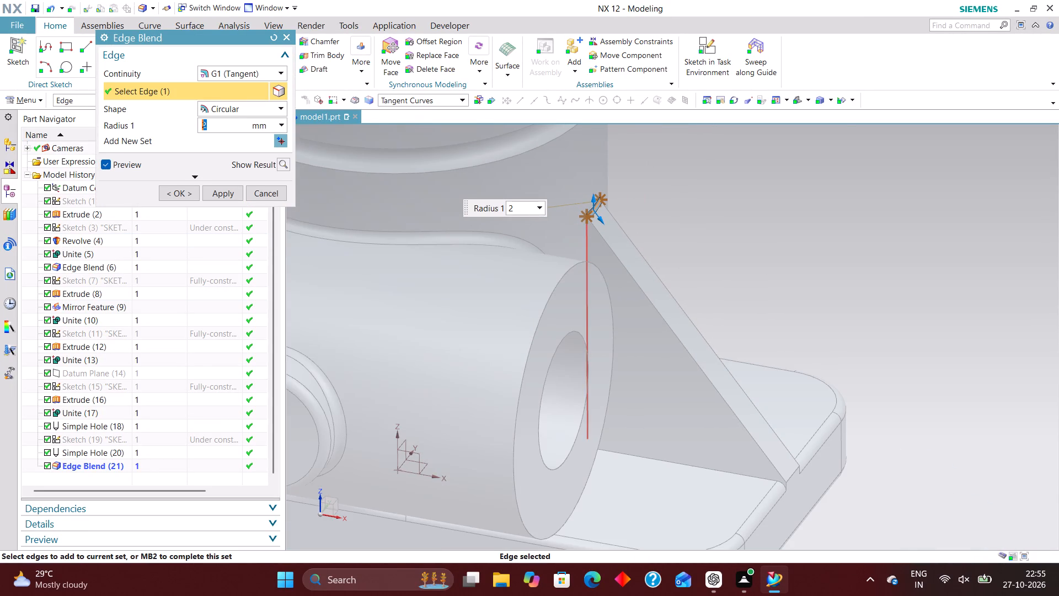
click(584, 248)
middle_drag(778, 355, 707, 381)
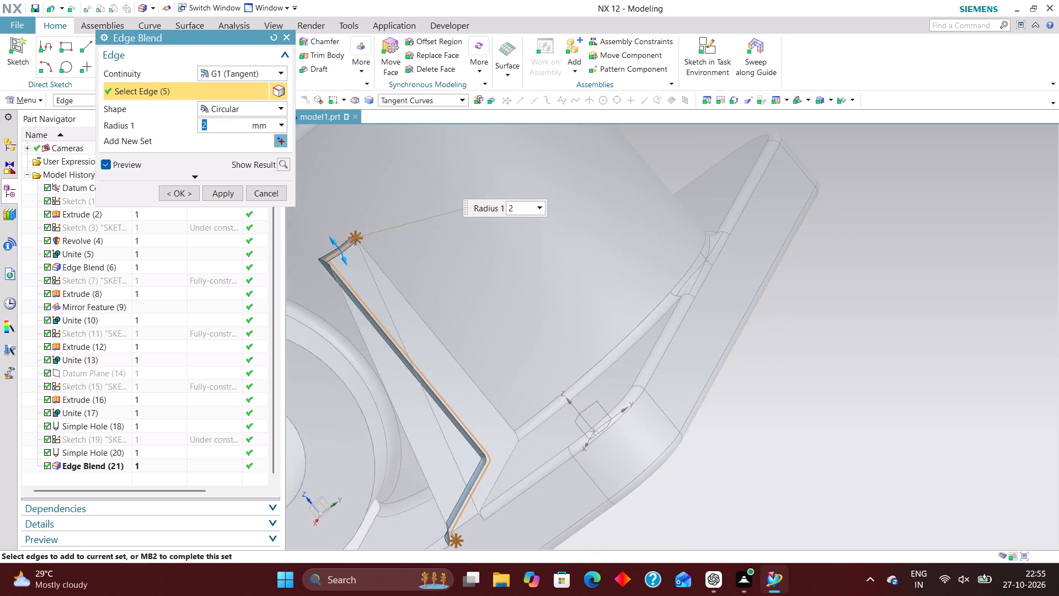
click(505, 469)
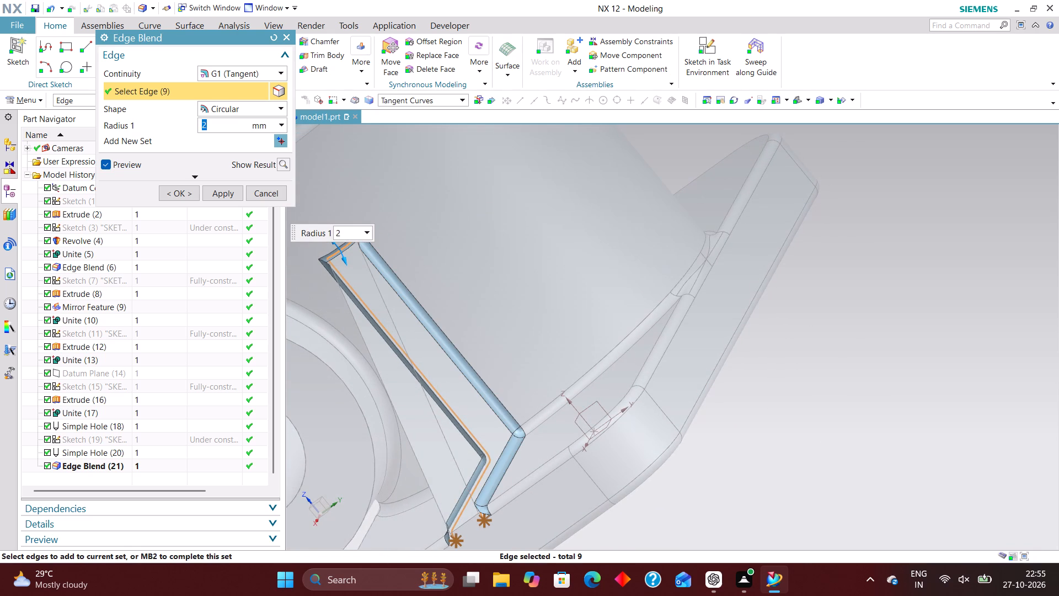
click(468, 520)
Examine the blend preview around the rib, especially where its lower outer end meets the base plate's blended edge.
scroll(566, 454, up, 3)
scroll(596, 392, down, 2)
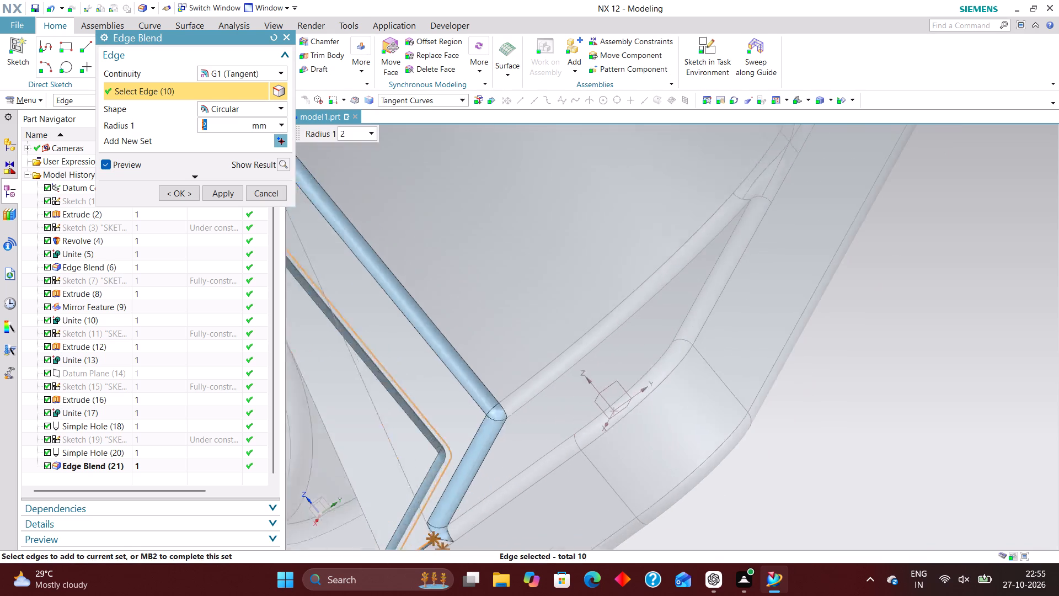
scroll(602, 395, down, 2)
middle_drag(582, 500, 659, 462)
scroll(619, 435, down, 3)
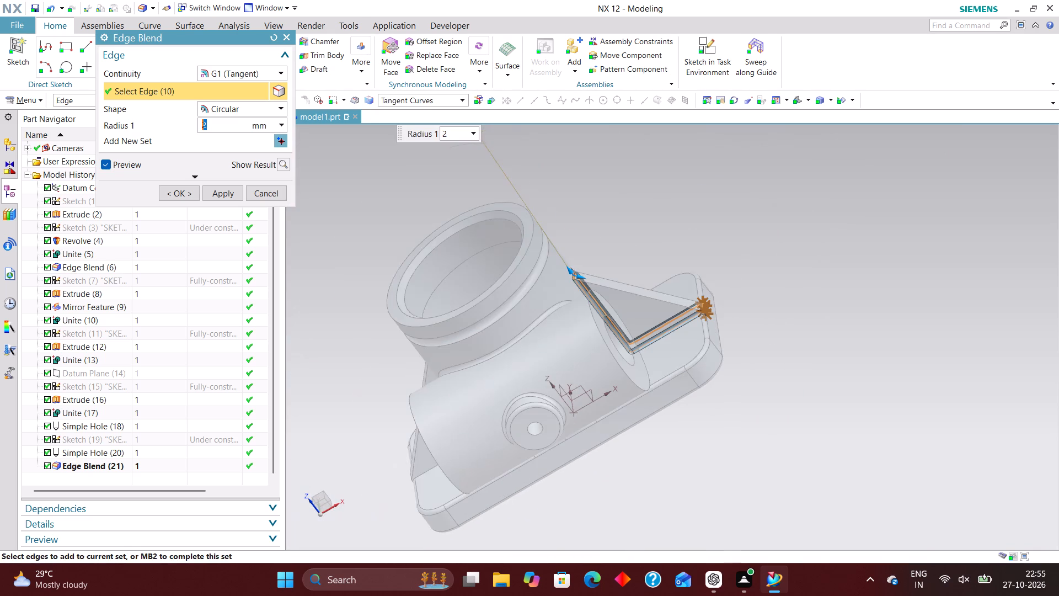
middle_drag(782, 331, 773, 318)
right_drag(784, 315, 678, 326)
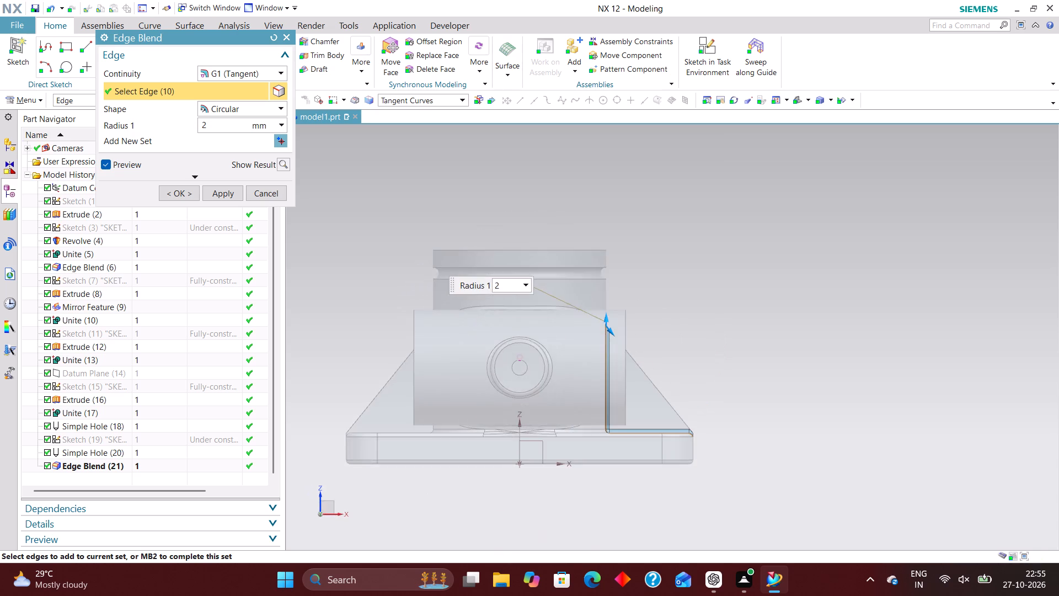
scroll(683, 439, up, 7)
scroll(763, 400, up, 1)
middle_drag(758, 405, 695, 422)
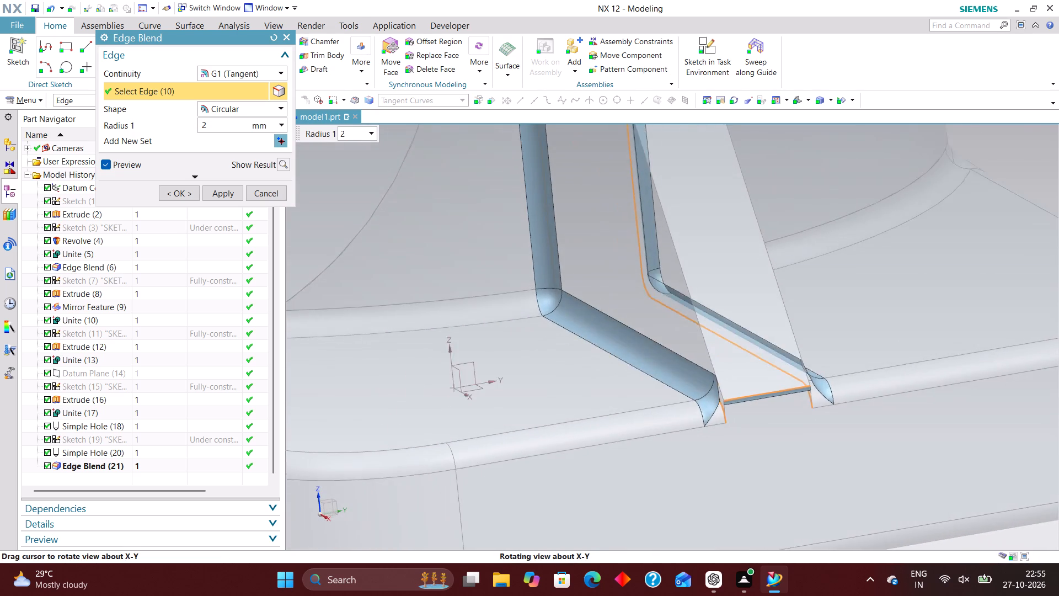
middle_drag(695, 422, 709, 416)
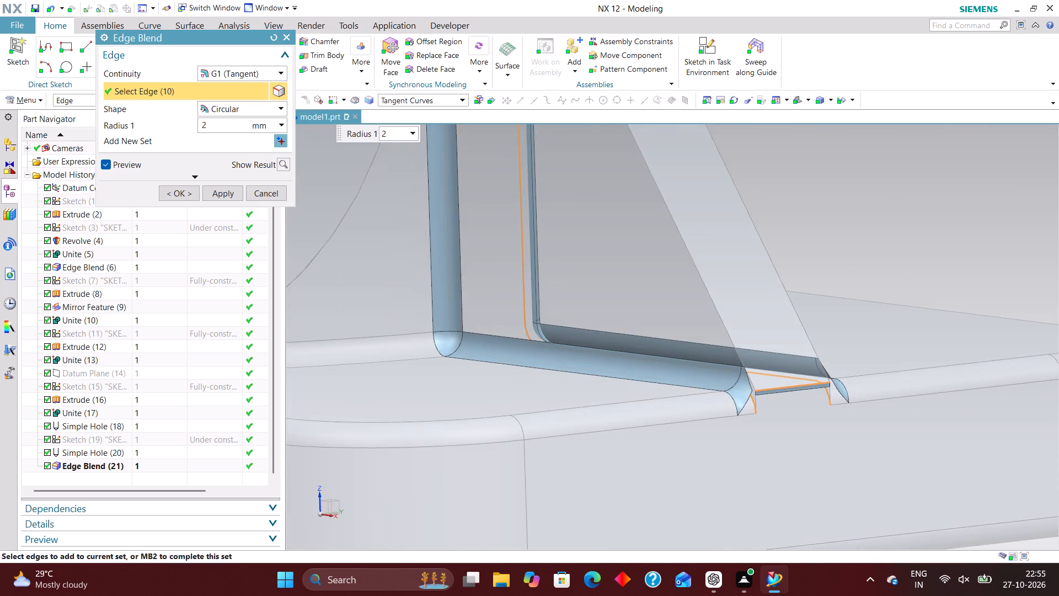
middle_drag(721, 408, 746, 405)
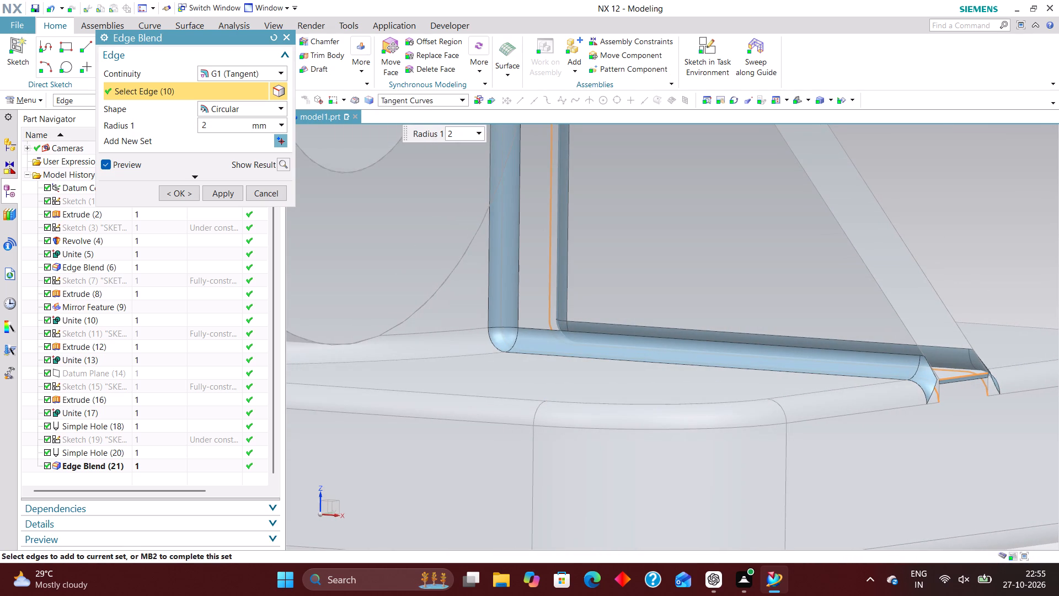
scroll(747, 376, down, 6)
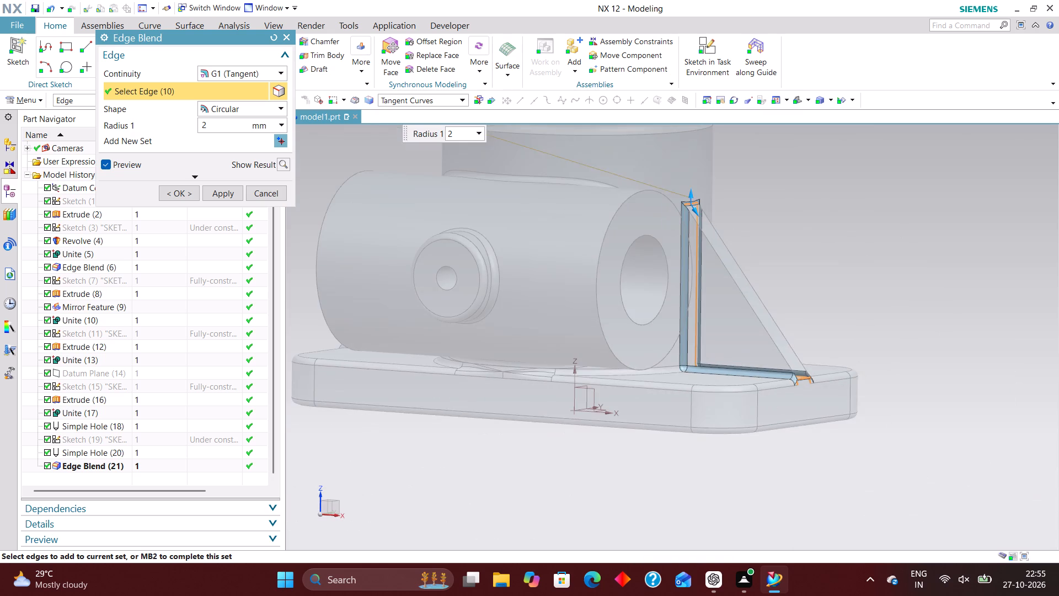
Add the opposite rib's cylinder and base plate edges, plus its lower outer edge, and try to create the 2 mm blend.
middle_drag(679, 377, 781, 395)
scroll(424, 372, up, 2)
click(403, 374)
scroll(443, 356, down, 4)
middle_drag(439, 360, 482, 388)
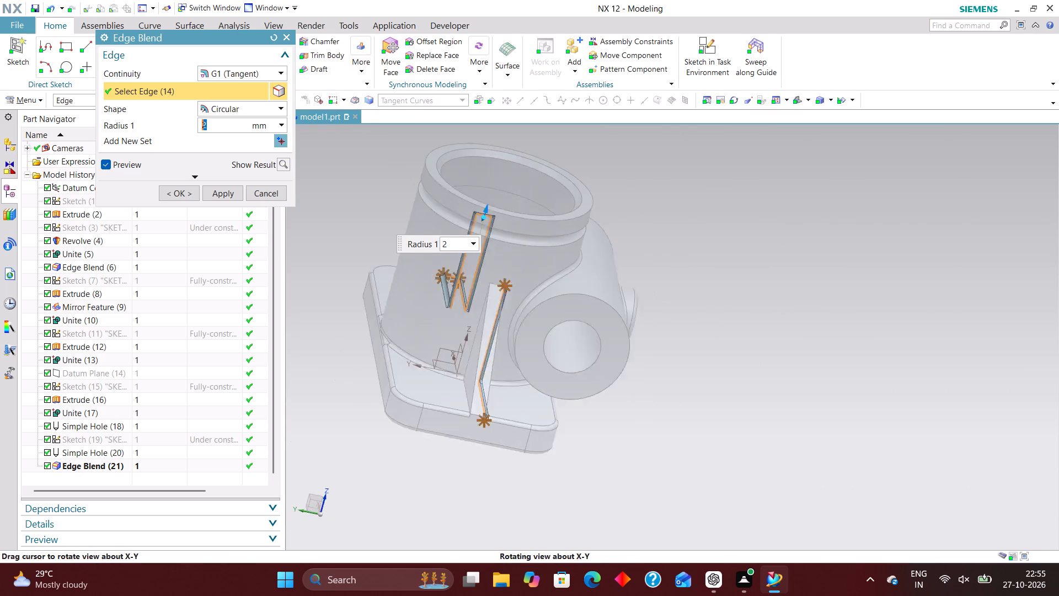
middle_drag(482, 388, 490, 397)
click(480, 403)
scroll(545, 406, up, 1)
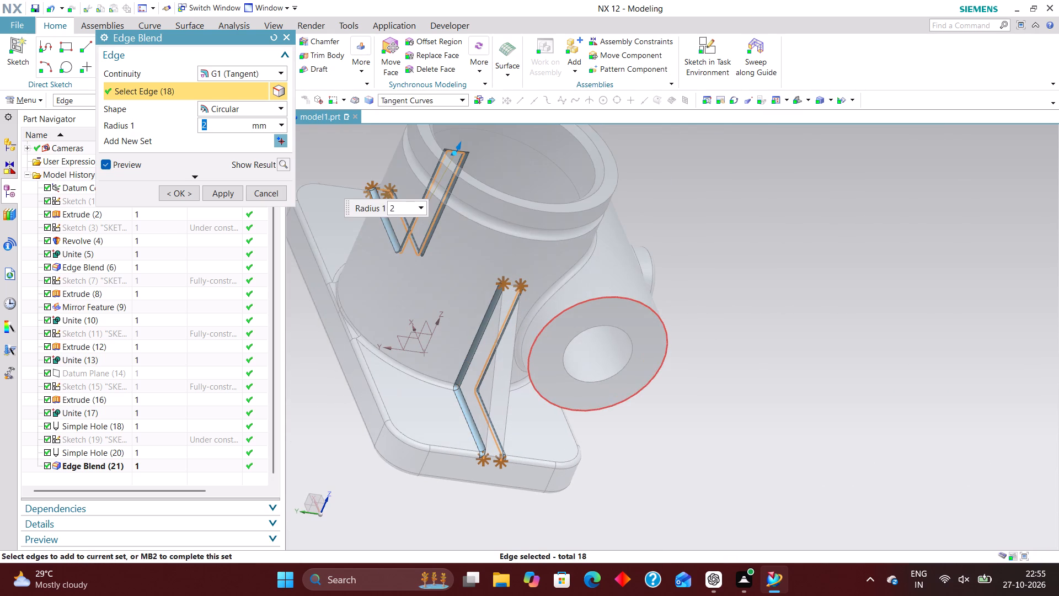
click(516, 283)
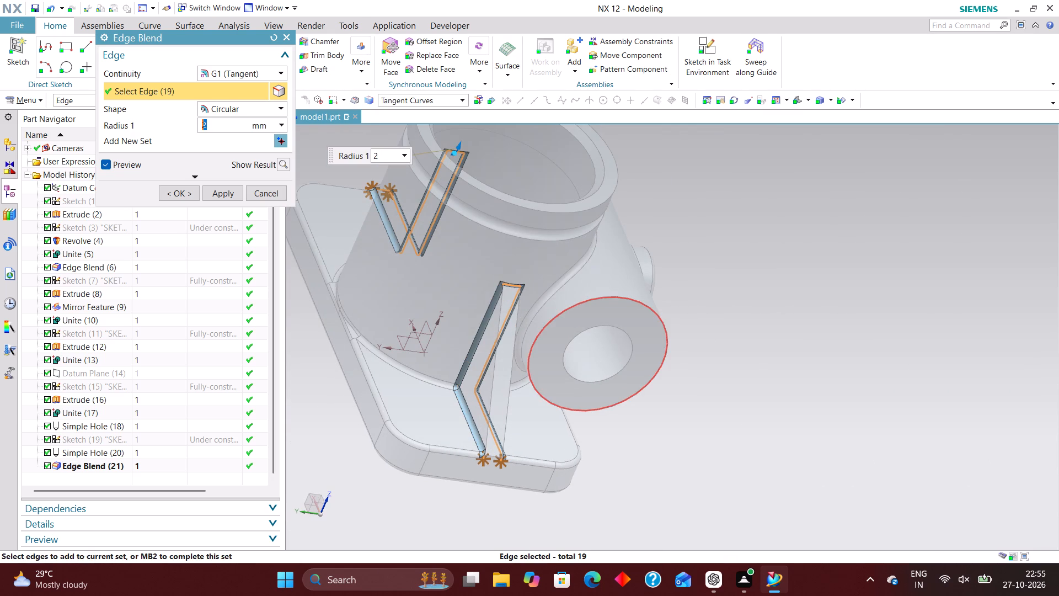
scroll(557, 413, up, 3)
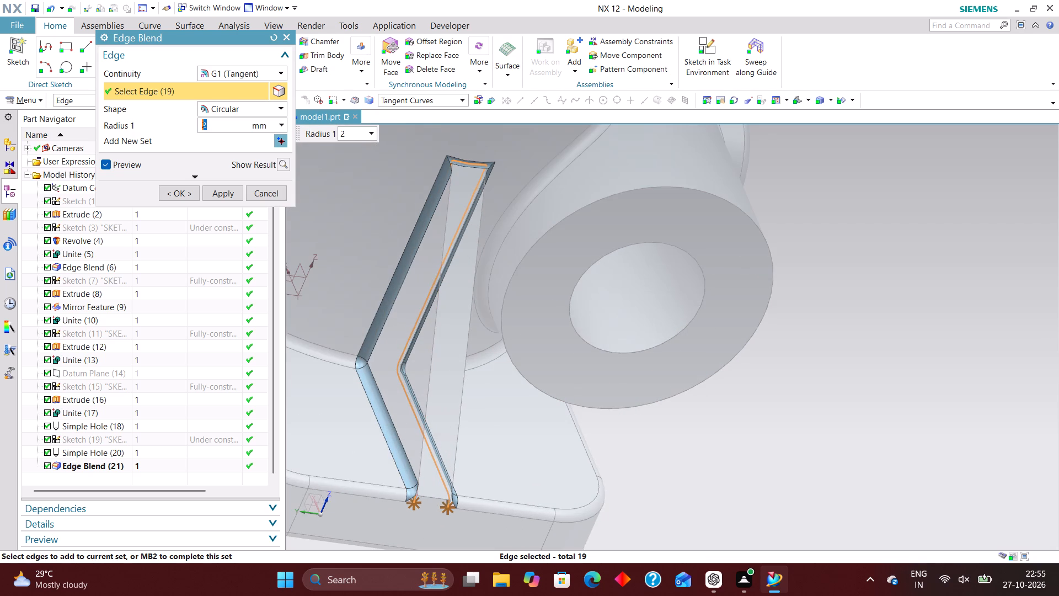
scroll(421, 513, up, 5)
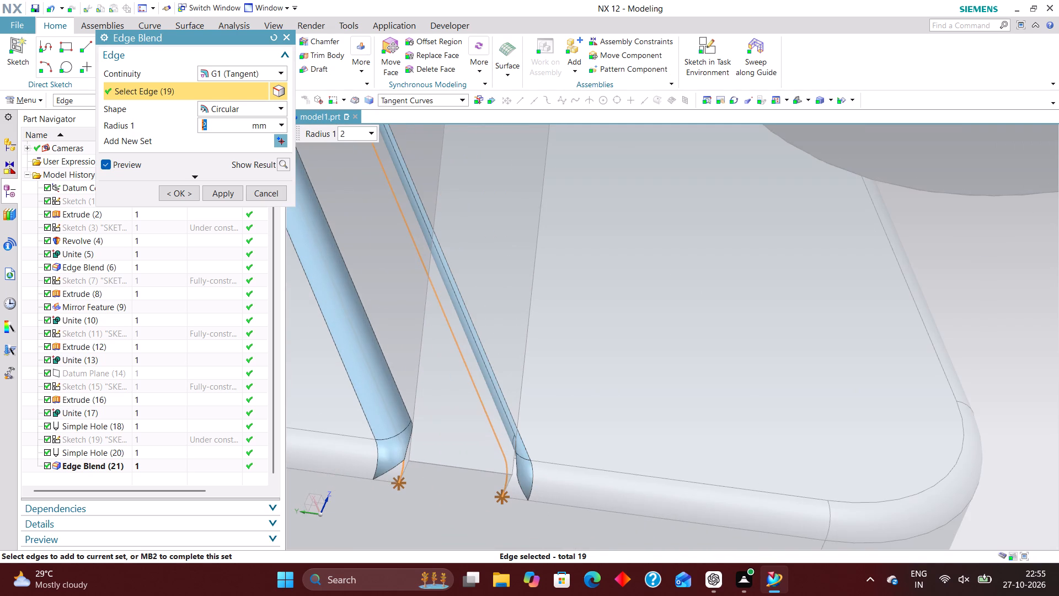
click(442, 464)
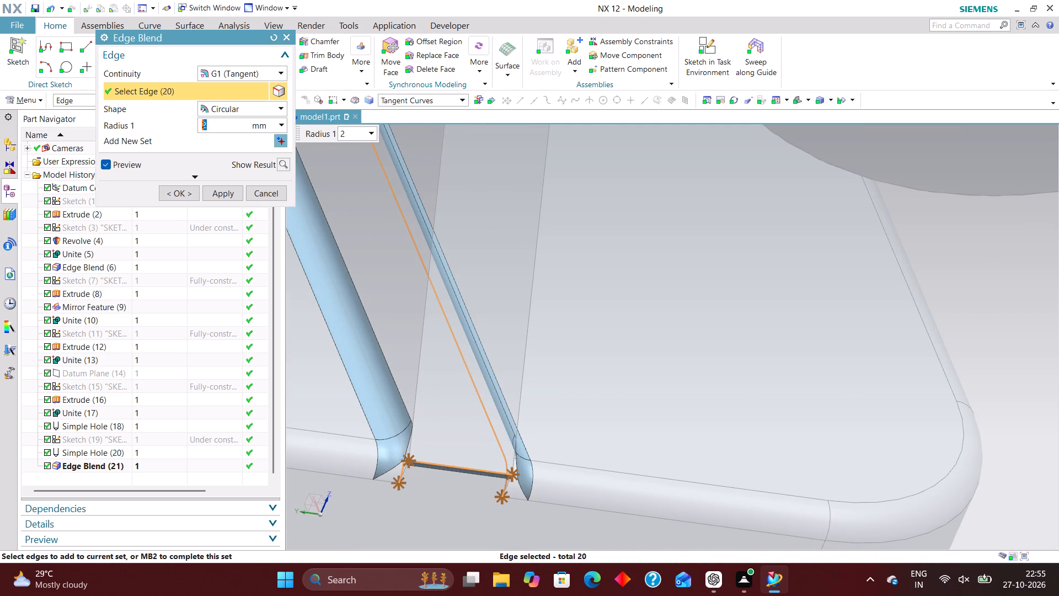
scroll(448, 440, down, 3)
middle_drag(472, 491, 457, 480)
scroll(457, 480, up, 1)
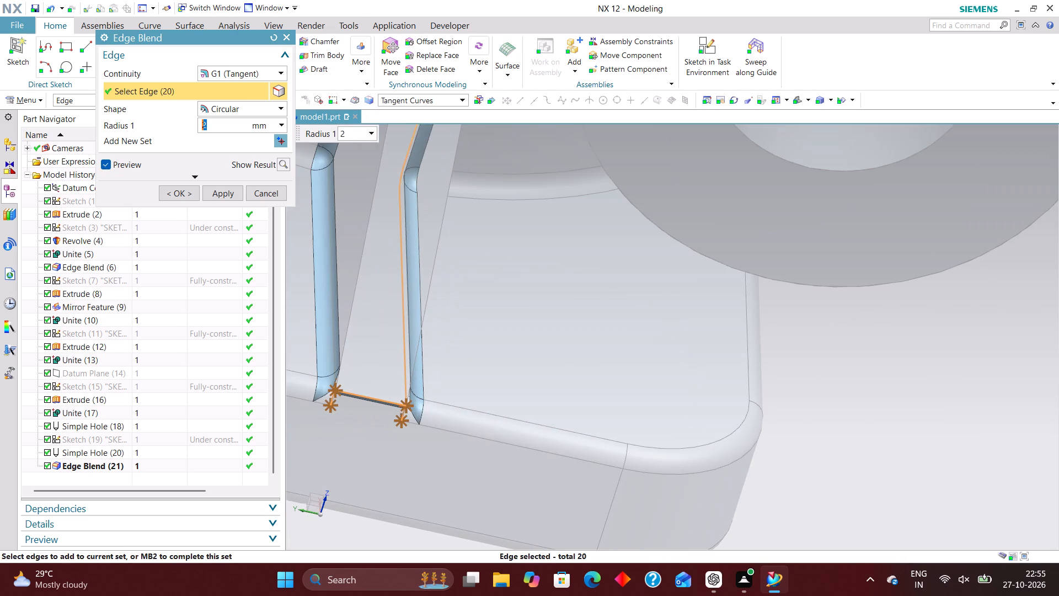
click(180, 194)
click(523, 299)
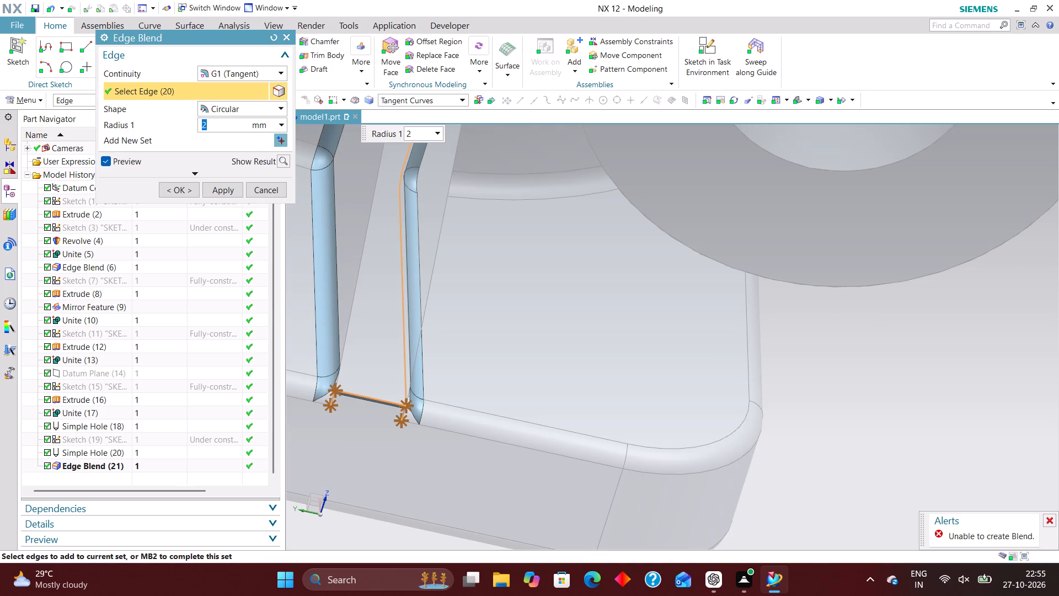
Remove both ribs' lower outer edges from the blend selection and create the 2 mm edge blend.
shift+click(388, 401)
scroll(446, 408, down, 5)
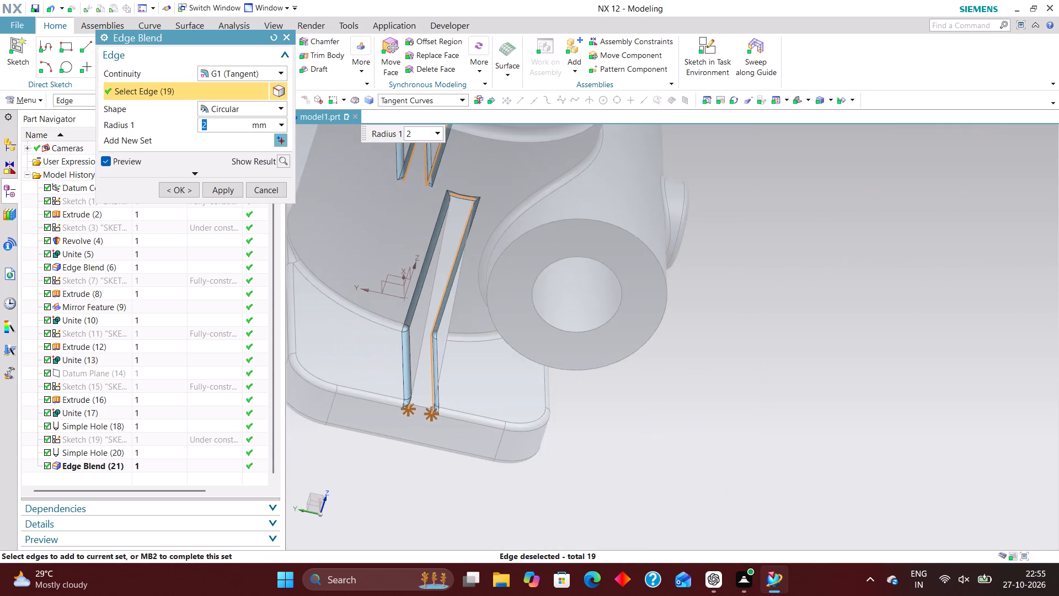
middle_drag(644, 419, 493, 454)
scroll(623, 324, up, 5)
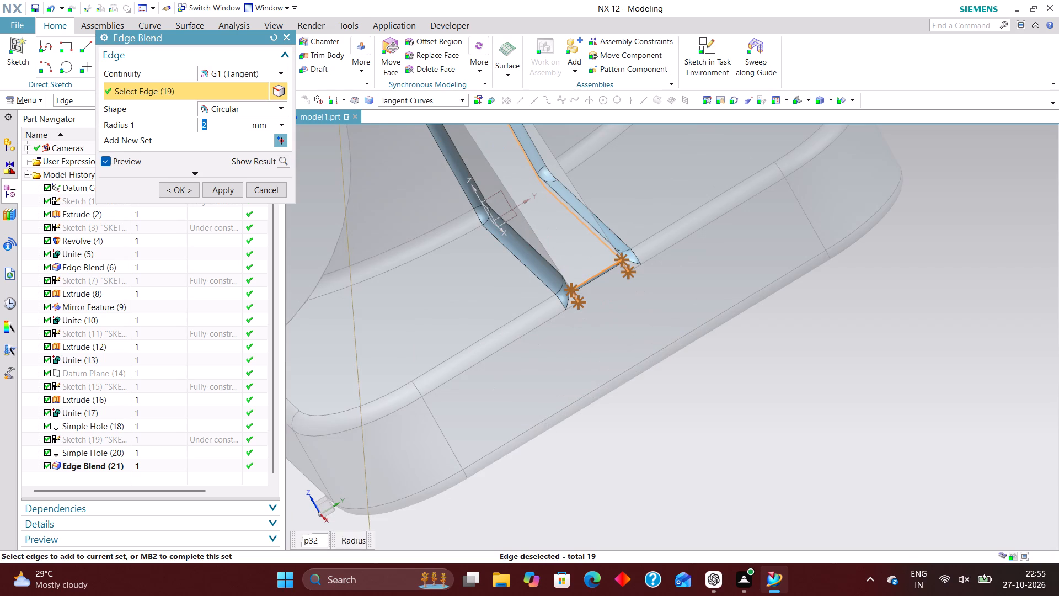
shift+click(606, 271)
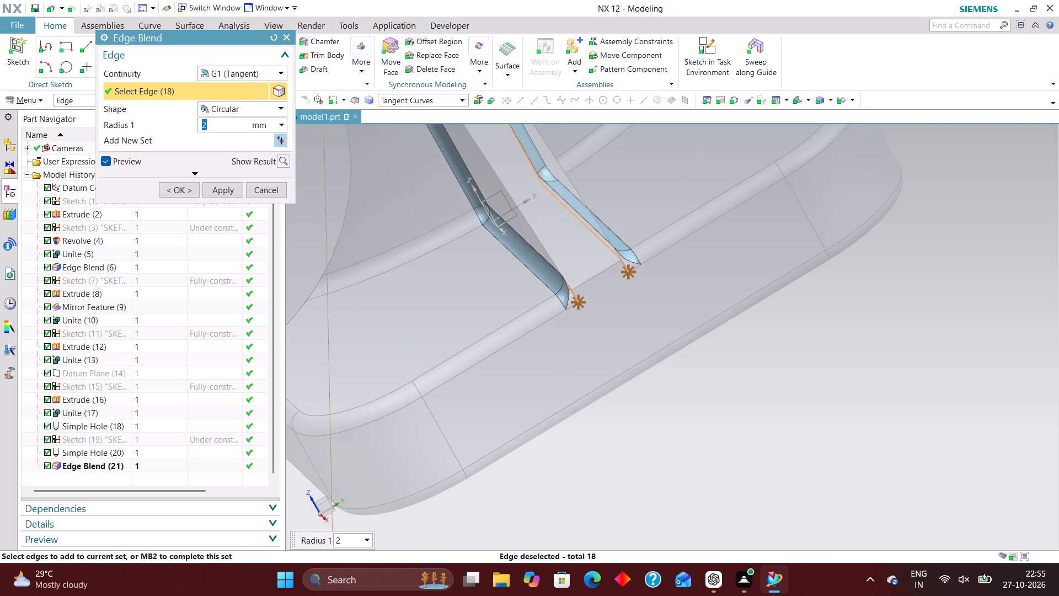
click(183, 187)
Examine the blended rib, the side cylinder and the vertical cylinder's rim from several angles.
scroll(640, 408, down, 4)
middle_drag(666, 422, 678, 411)
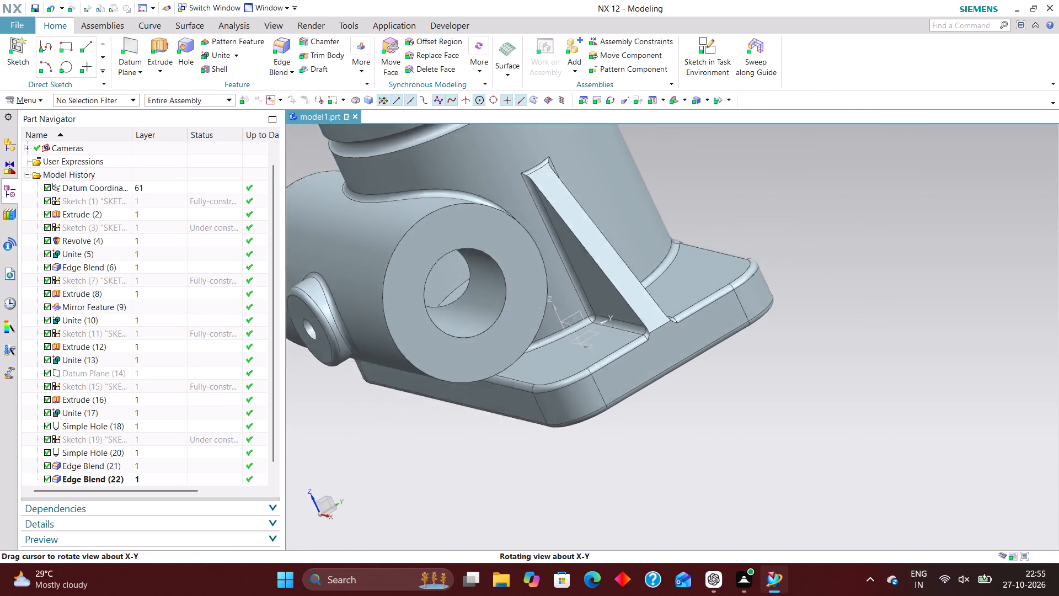
middle_drag(678, 411, 723, 428)
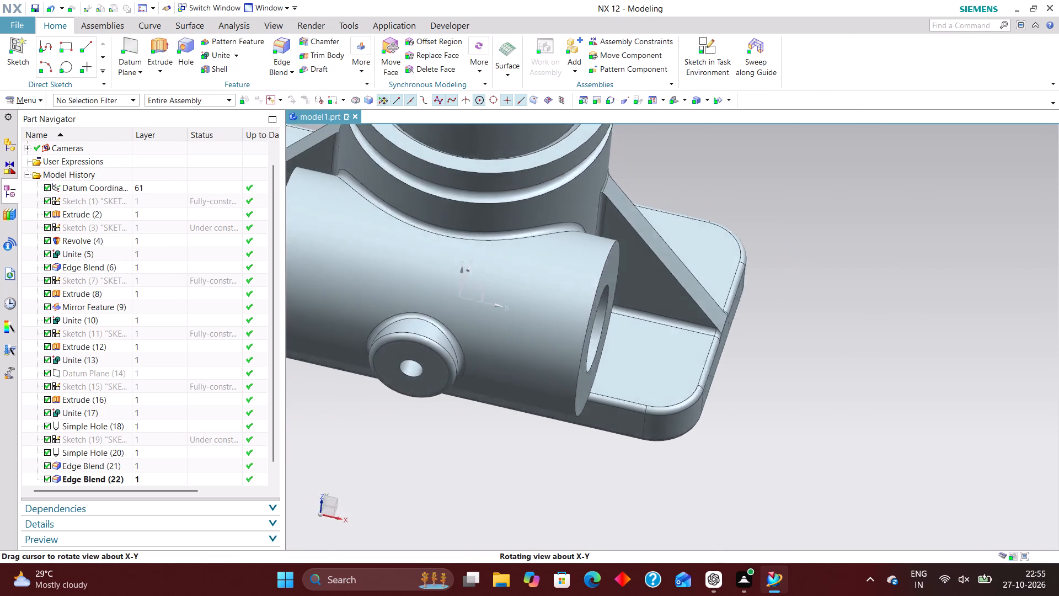
middle_drag(723, 428, 725, 427)
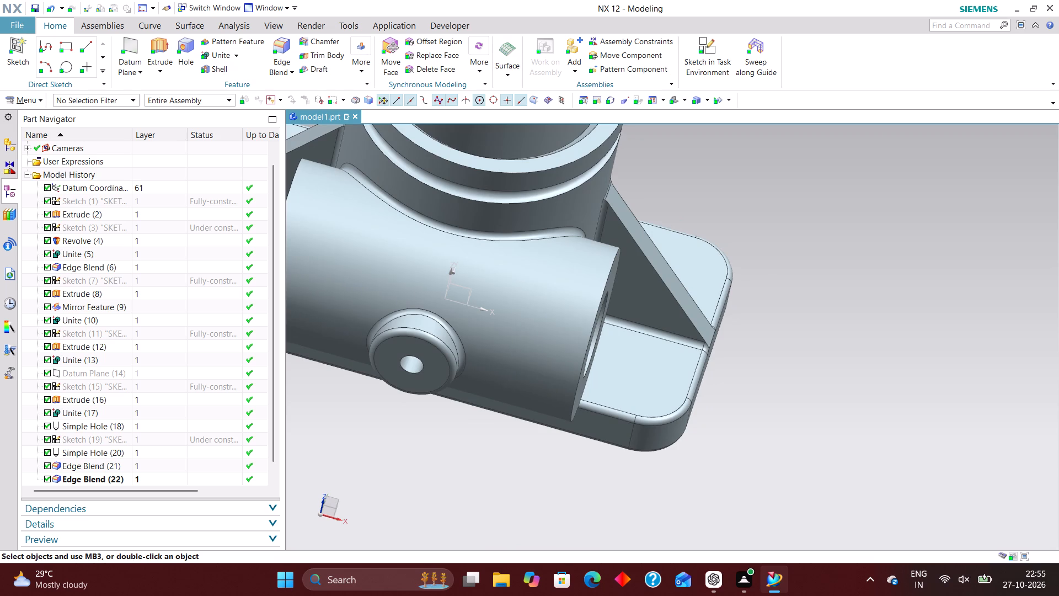
key(End)
key(End)
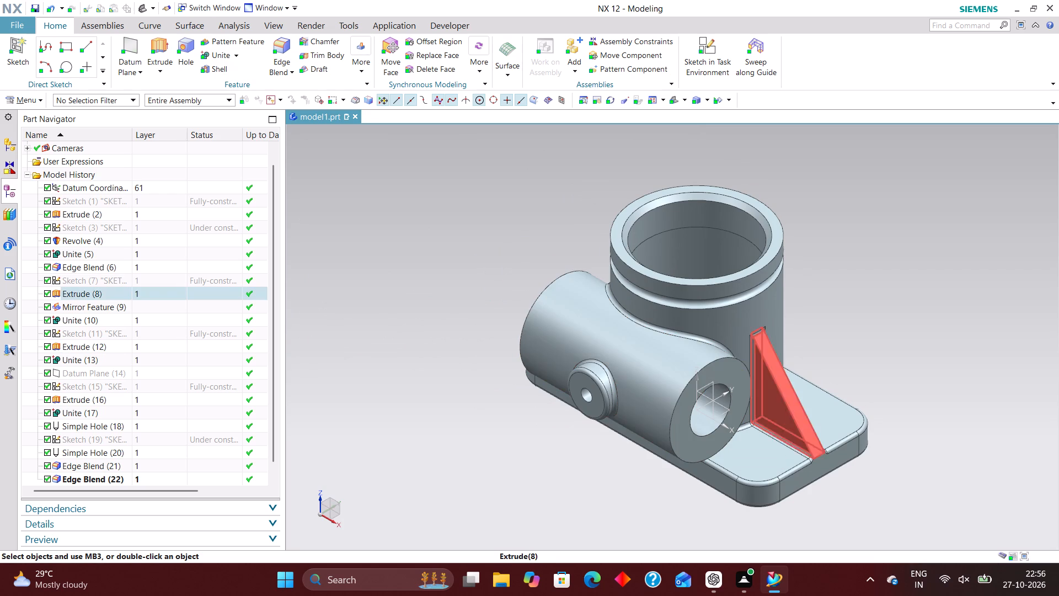
scroll(663, 223, up, 4)
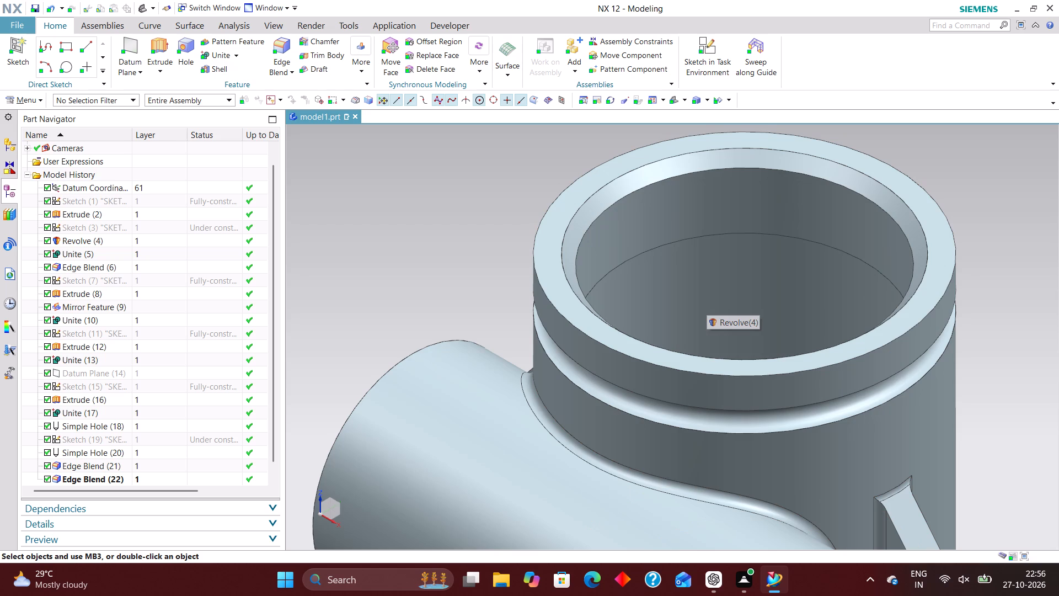
scroll(1045, 230, up, 1)
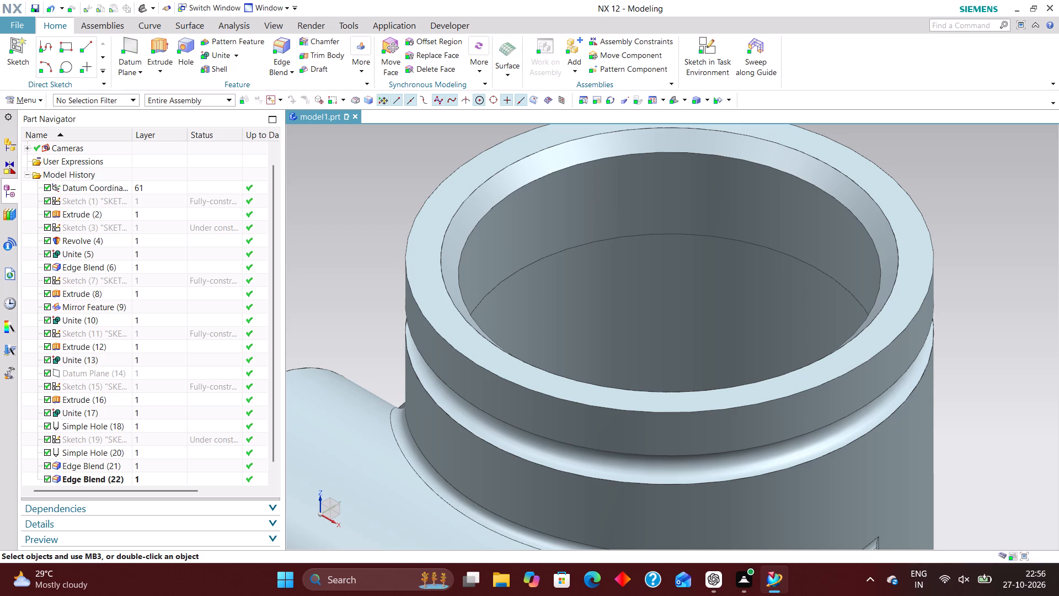
Start a simple hole and place points at the arc centres of both rounded corners at one short end of the base plate.
scroll(870, 206, down, 6)
scroll(940, 379, up, 3)
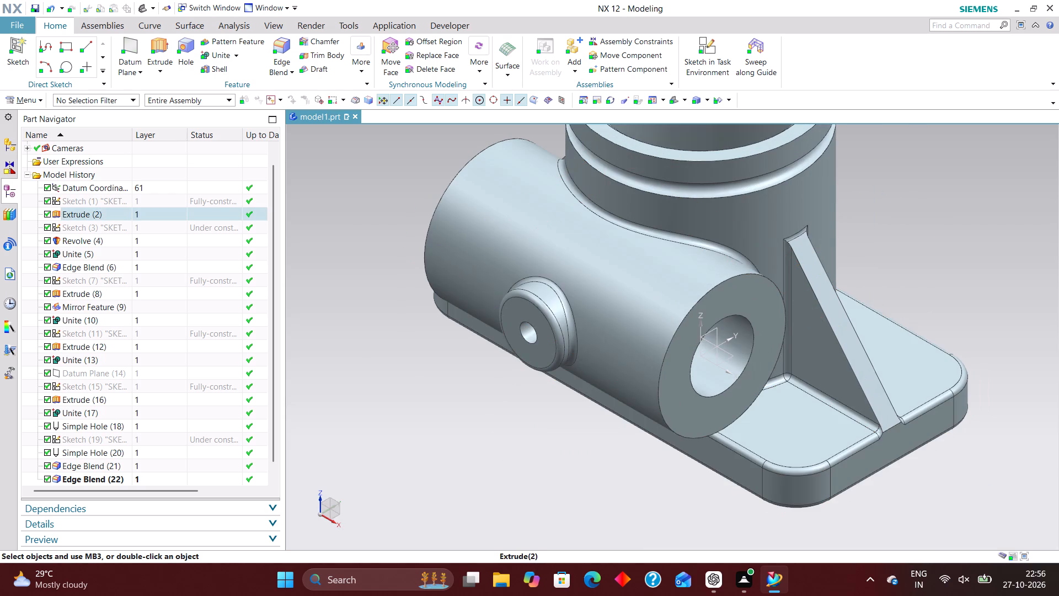
click(189, 45)
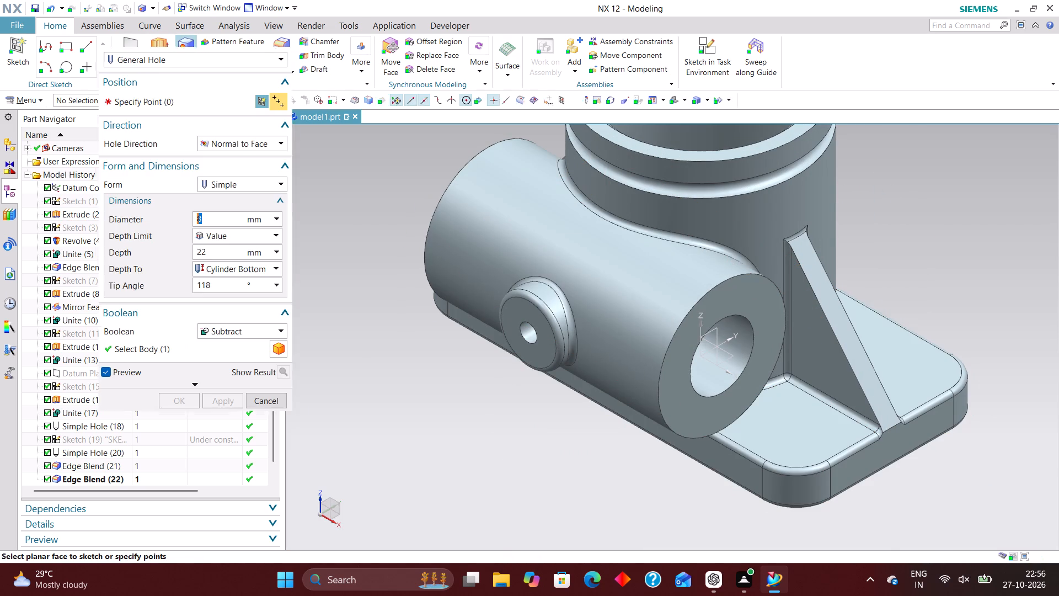
scroll(811, 481, up, 6)
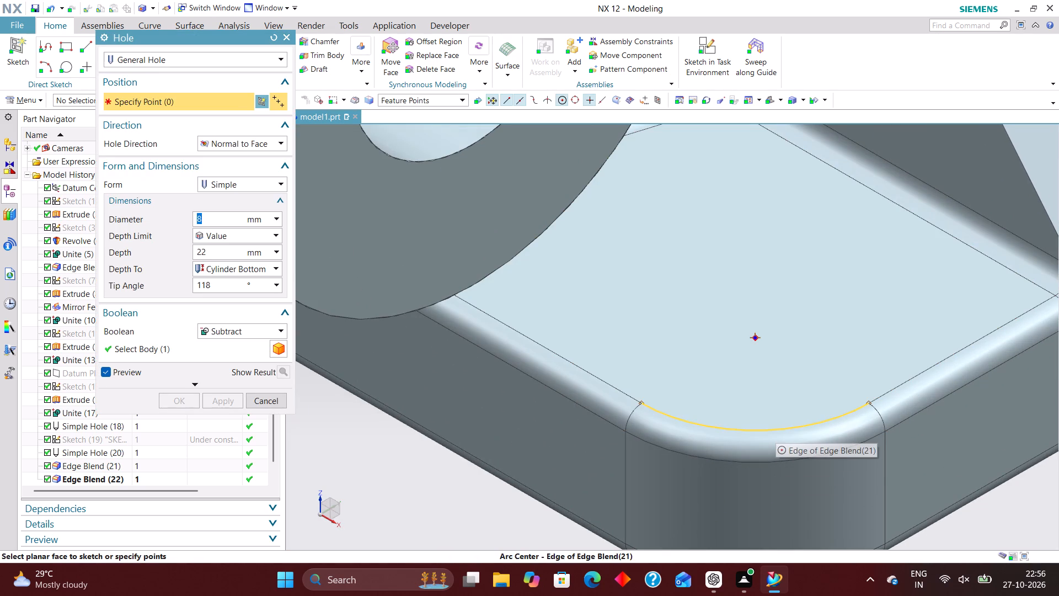
click(774, 430)
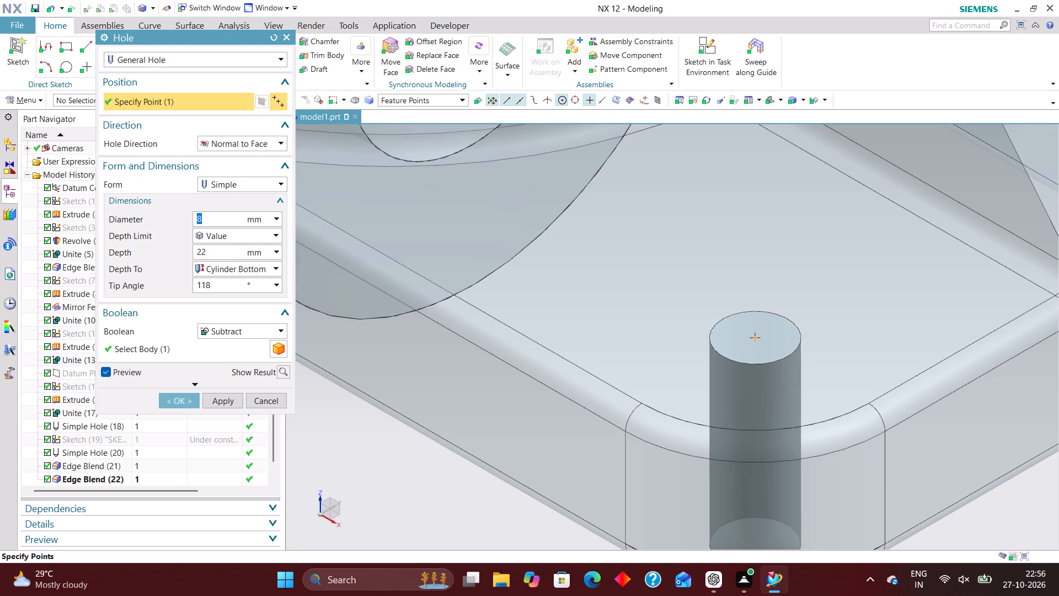
scroll(680, 428, down, 7)
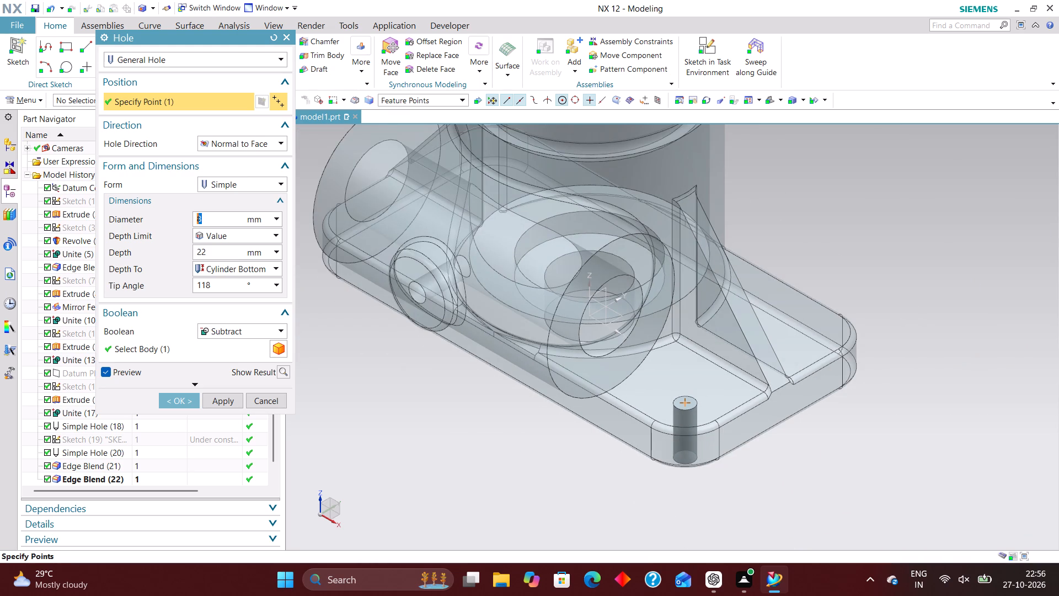
scroll(904, 341, up, 4)
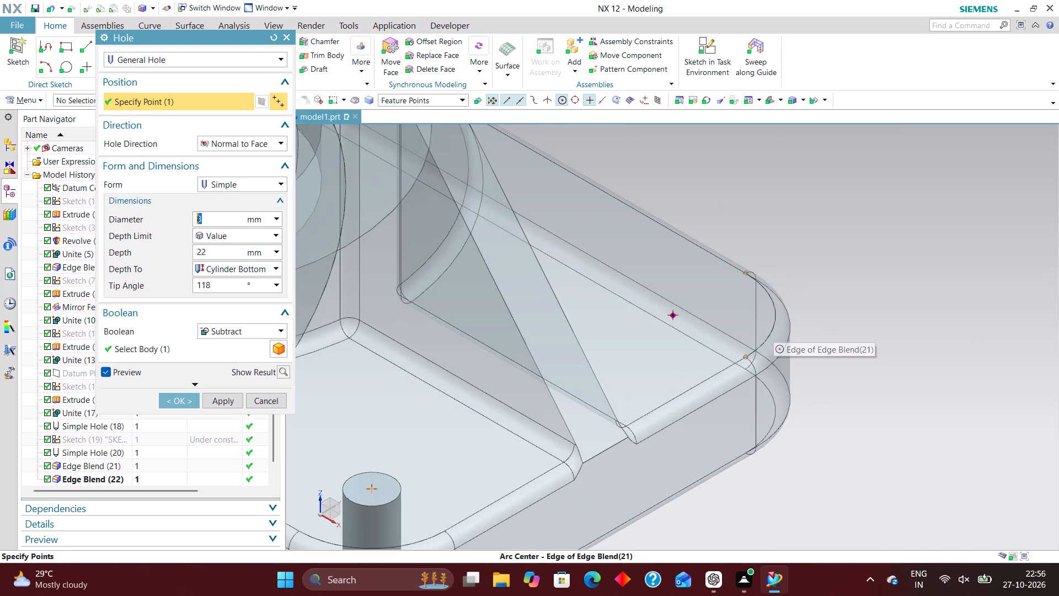
click(774, 327)
Add hole points at the arc centres of the two rounded corners at the base plate's opposite short end.
scroll(862, 350, down, 6)
middle_drag(617, 327, 678, 312)
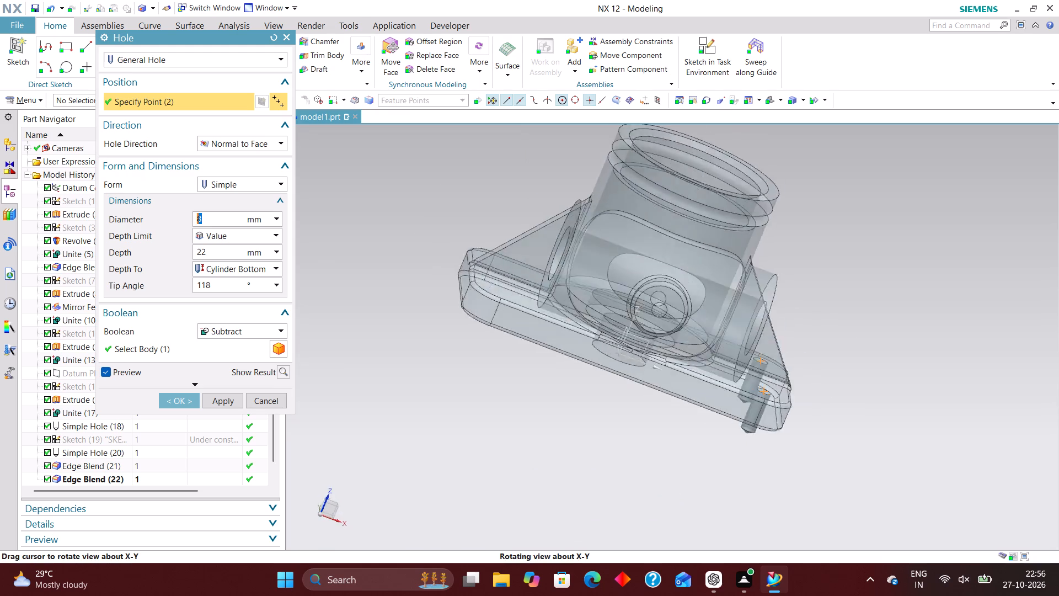
middle_drag(678, 312, 669, 347)
scroll(518, 353, up, 5)
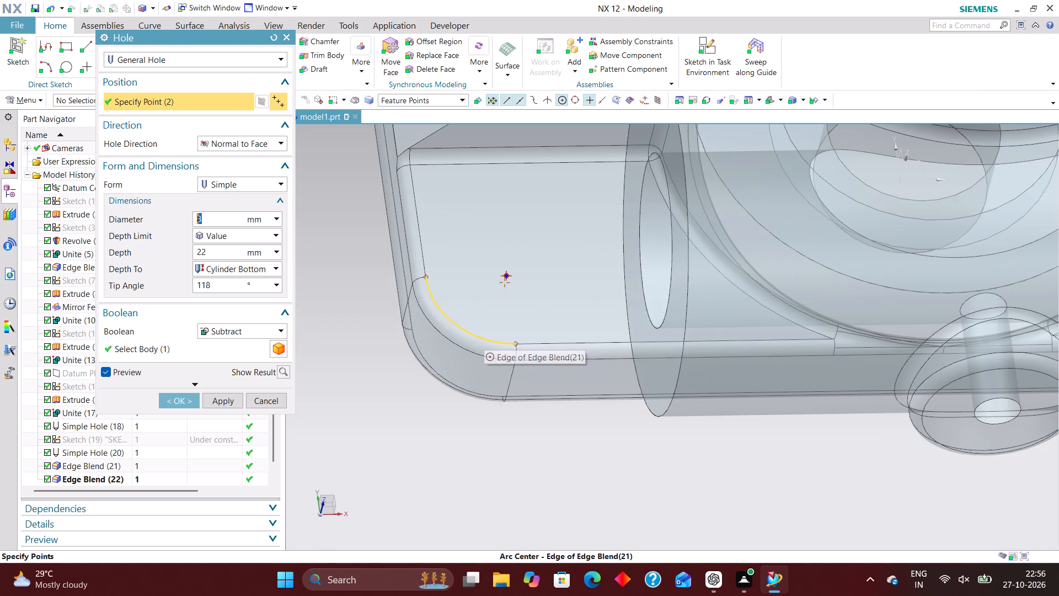
click(483, 339)
scroll(538, 440, down, 4)
middle_drag(537, 387, 569, 424)
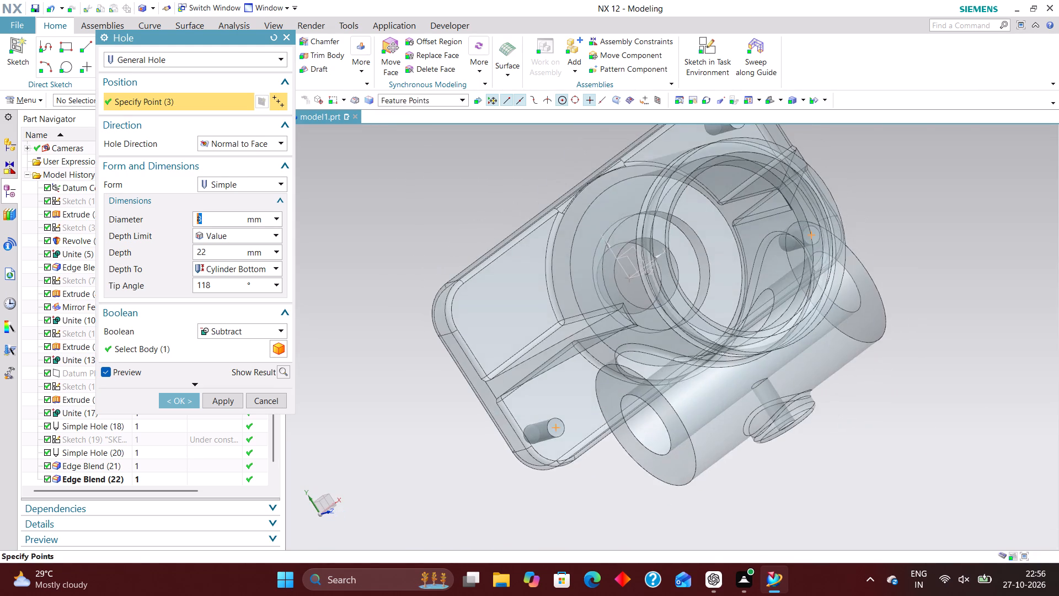
scroll(462, 315, up, 3)
click(442, 300)
scroll(523, 306, down, 3)
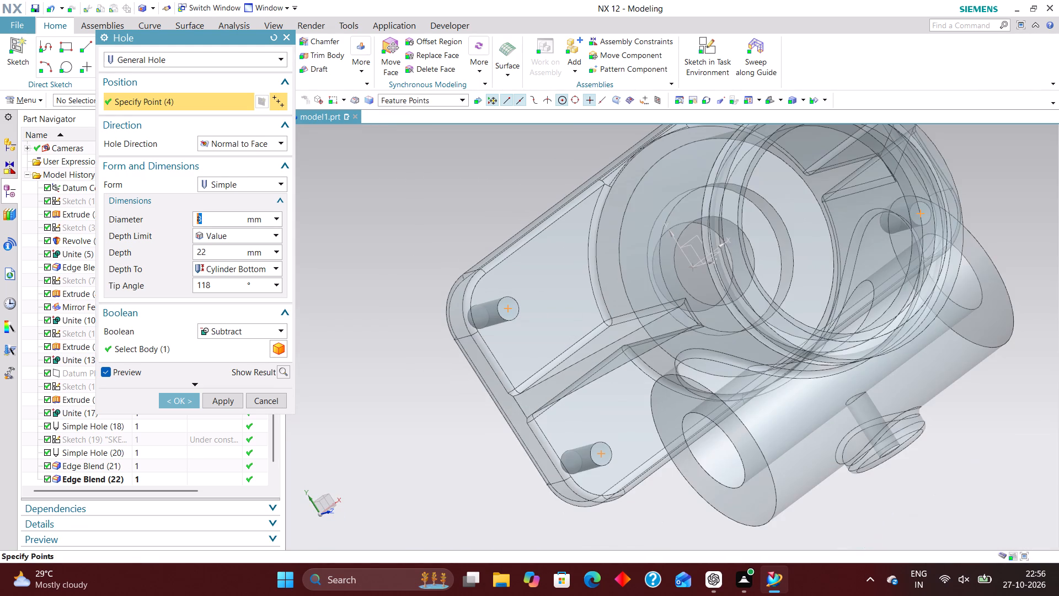
Set the four corner holes to Through Body with a 12 mm diameter and create them.
click(235, 235)
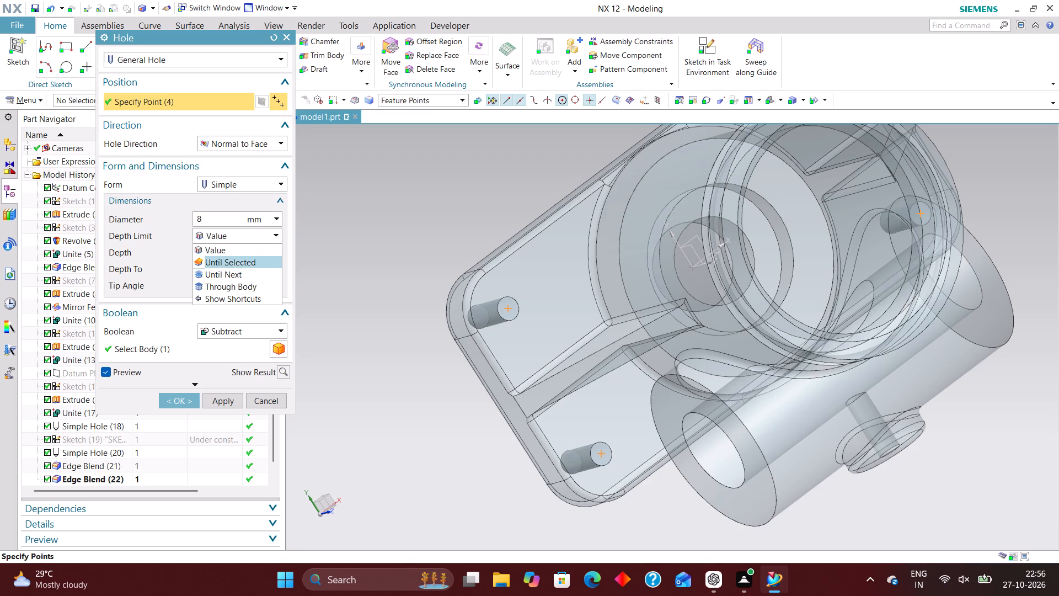
click(239, 287)
drag(212, 216, 186, 211)
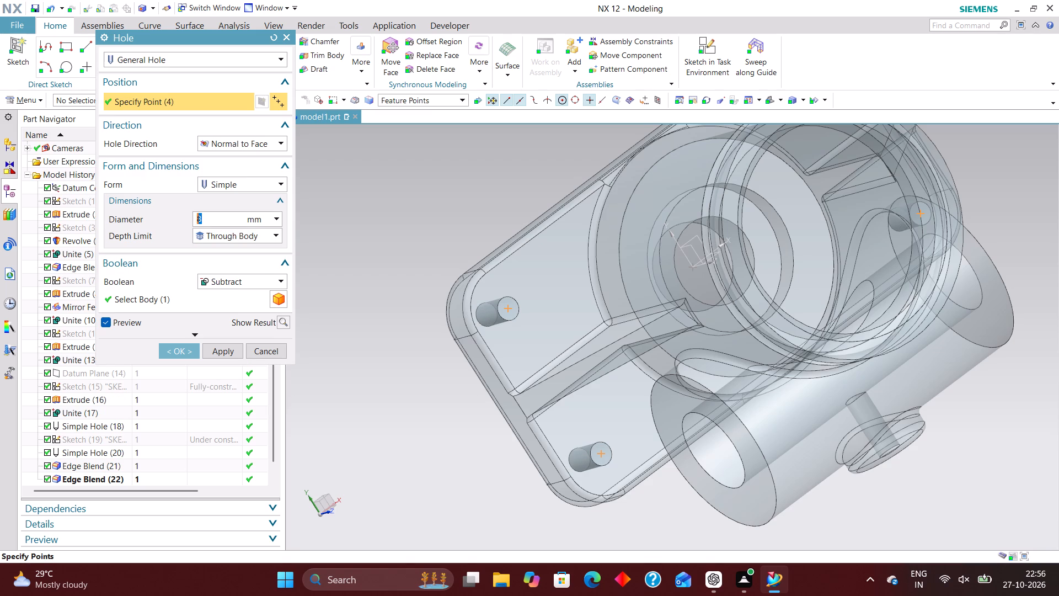
text(12)
key(Return)
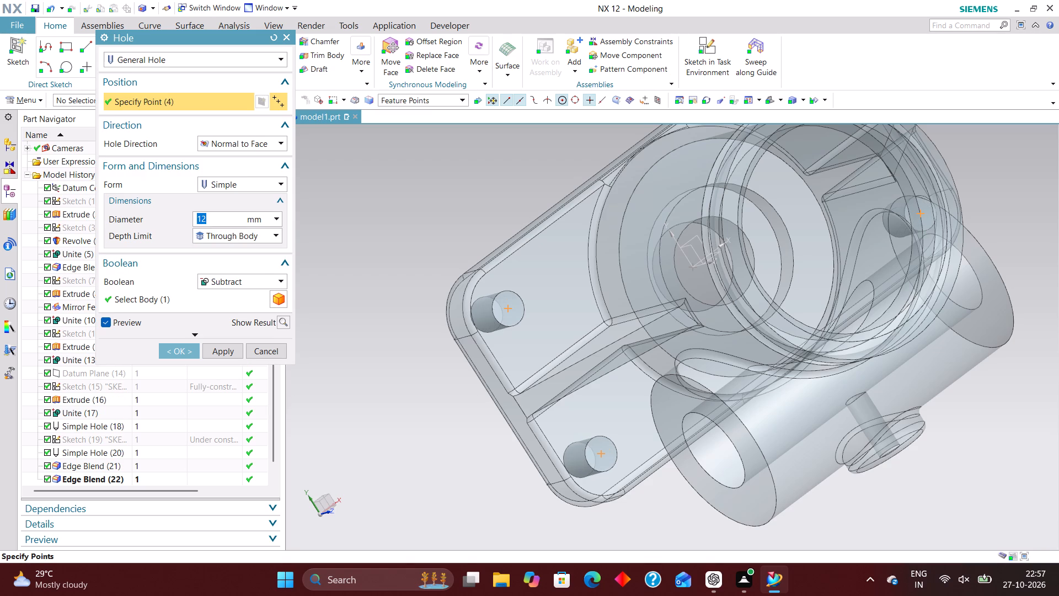
click(184, 354)
middle_drag(421, 419, 380, 305)
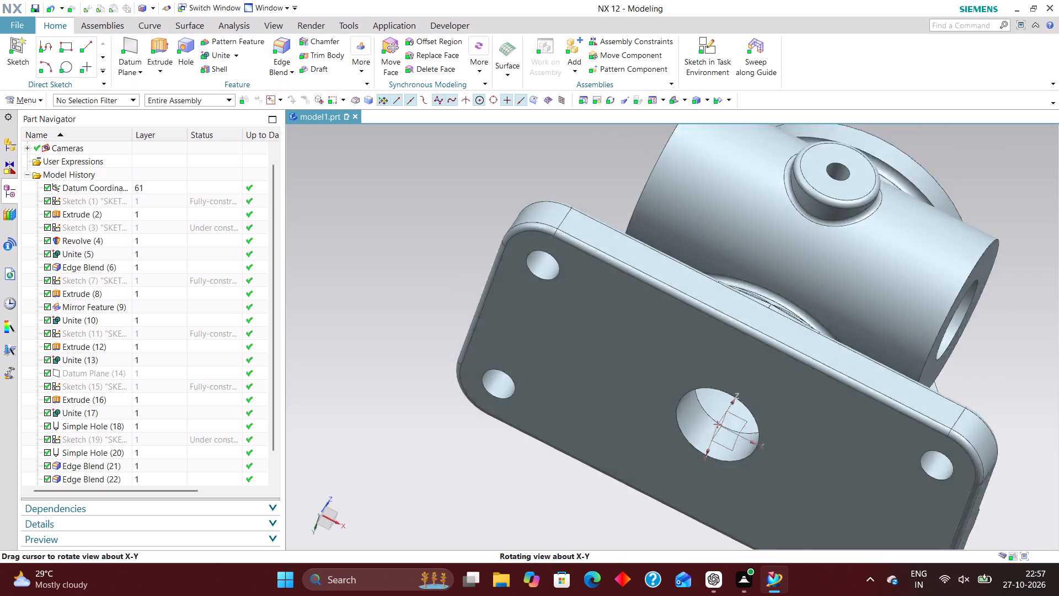
middle_drag(380, 305, 349, 366)
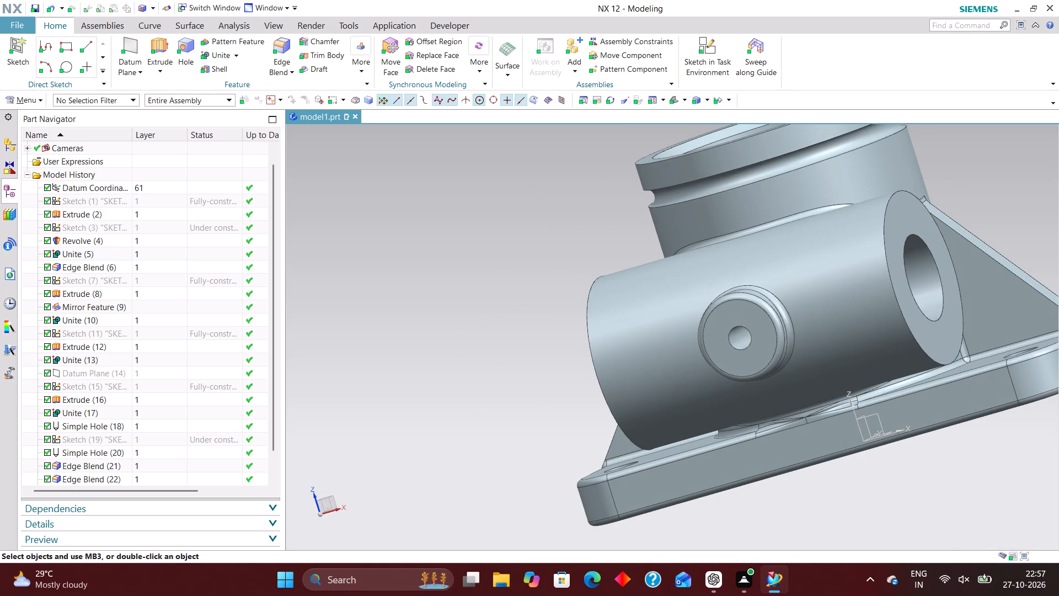
scroll(511, 337, down, 3)
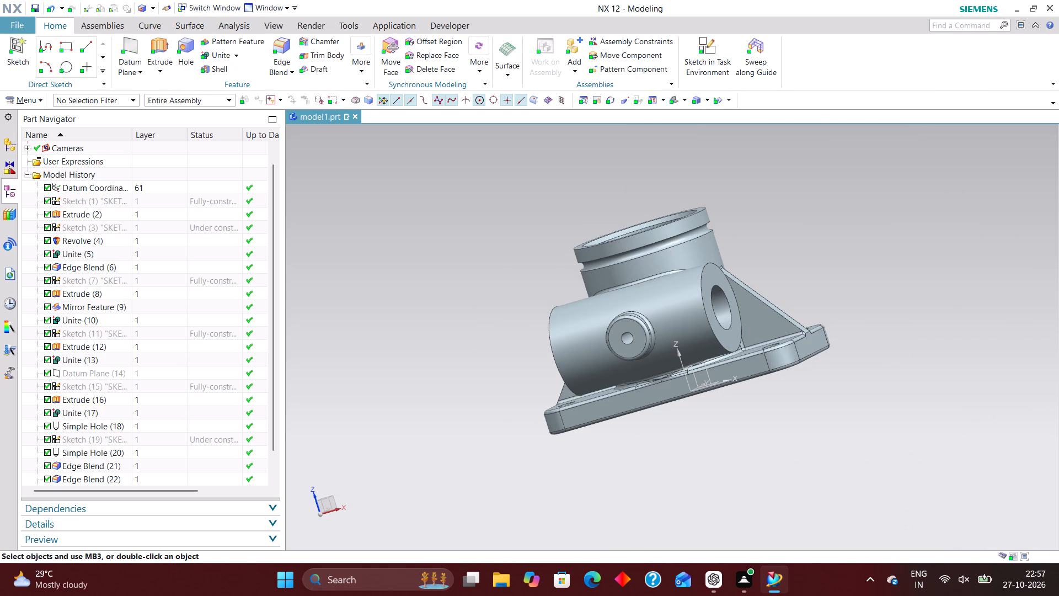
key(End)
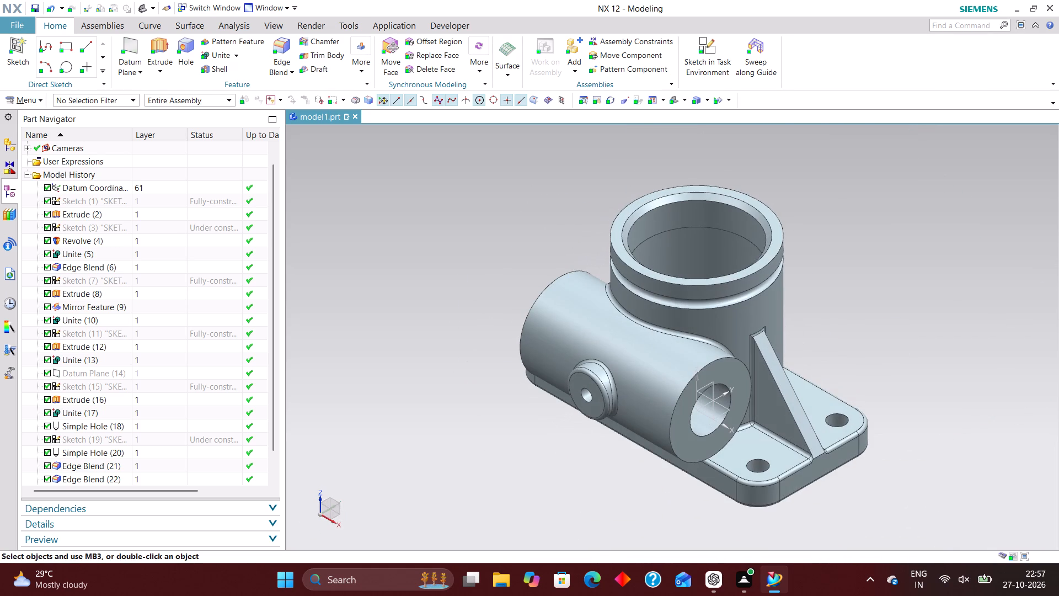
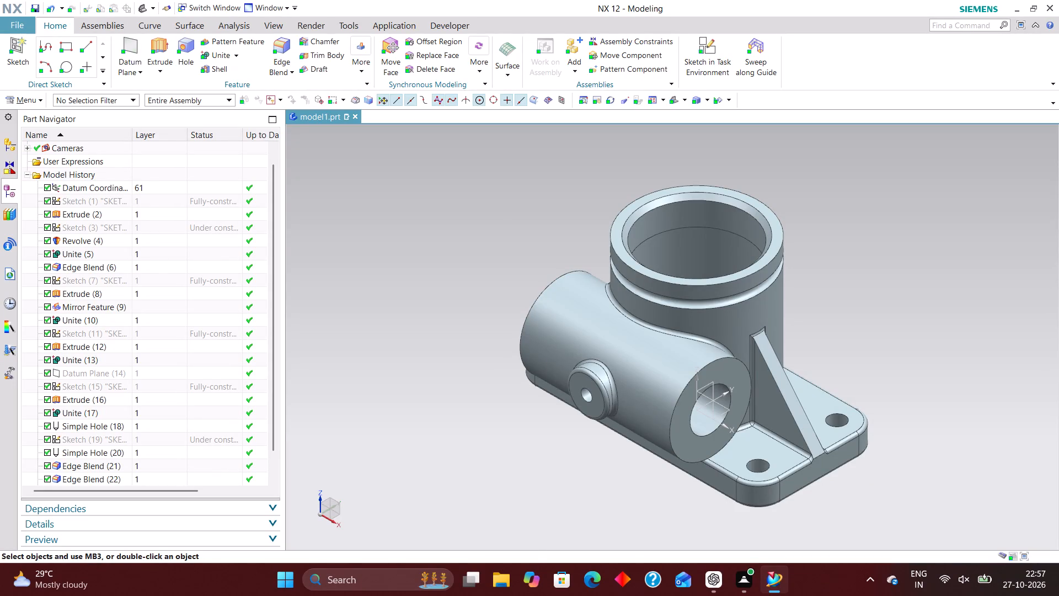
Start a simple hole on the side cylinder's annular end face and place four sketch points around its bore.
scroll(687, 324, down, 4)
scroll(763, 334, up, 4)
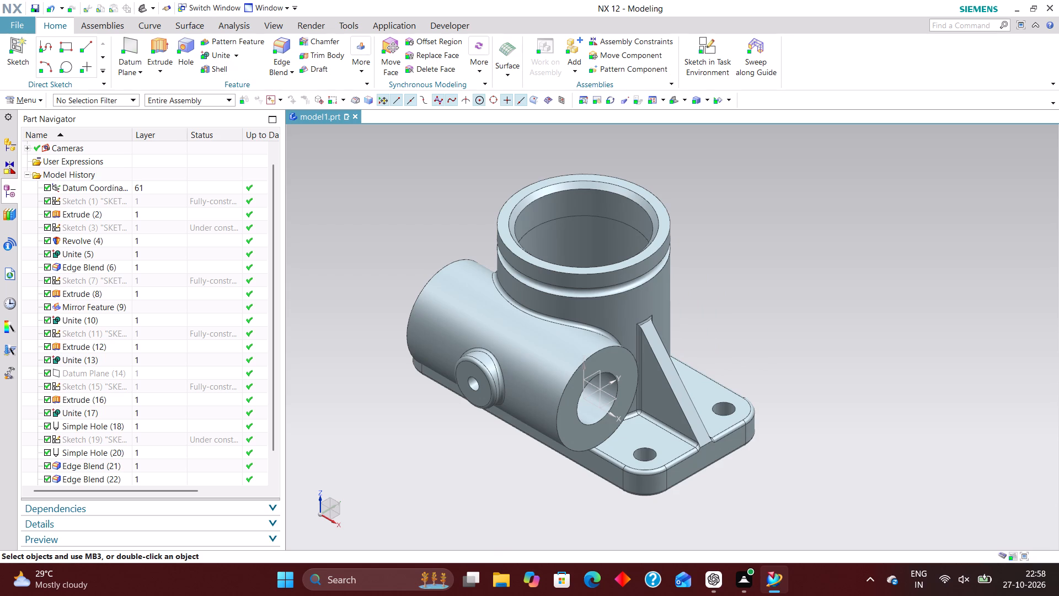
scroll(532, 199, up, 4)
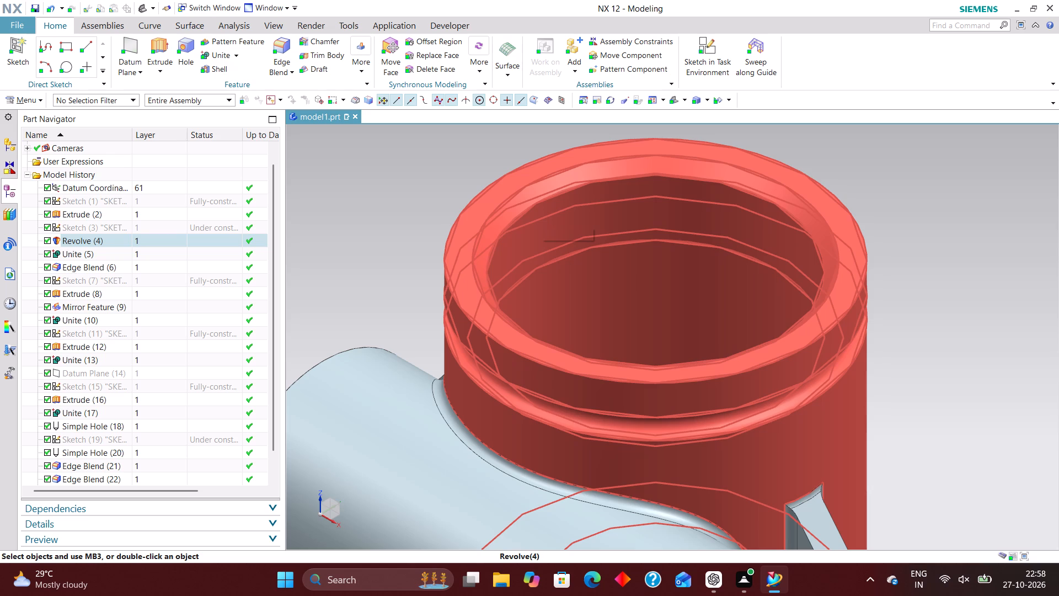
scroll(752, 228, down, 5)
scroll(862, 331, up, 3)
middle_drag(862, 315, 853, 305)
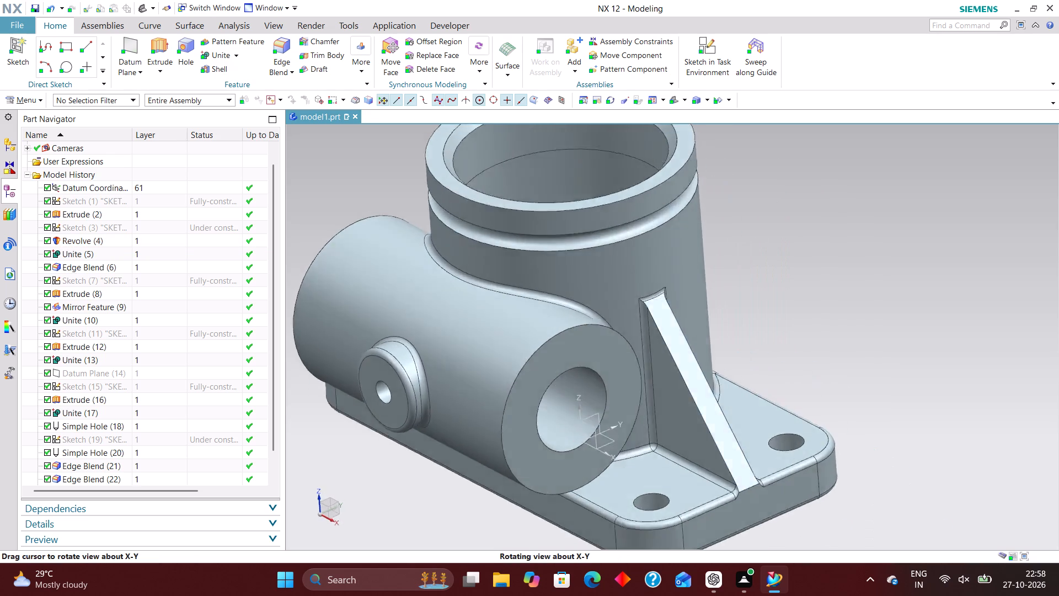
middle_drag(853, 305, 806, 290)
middle_drag(805, 290, 834, 293)
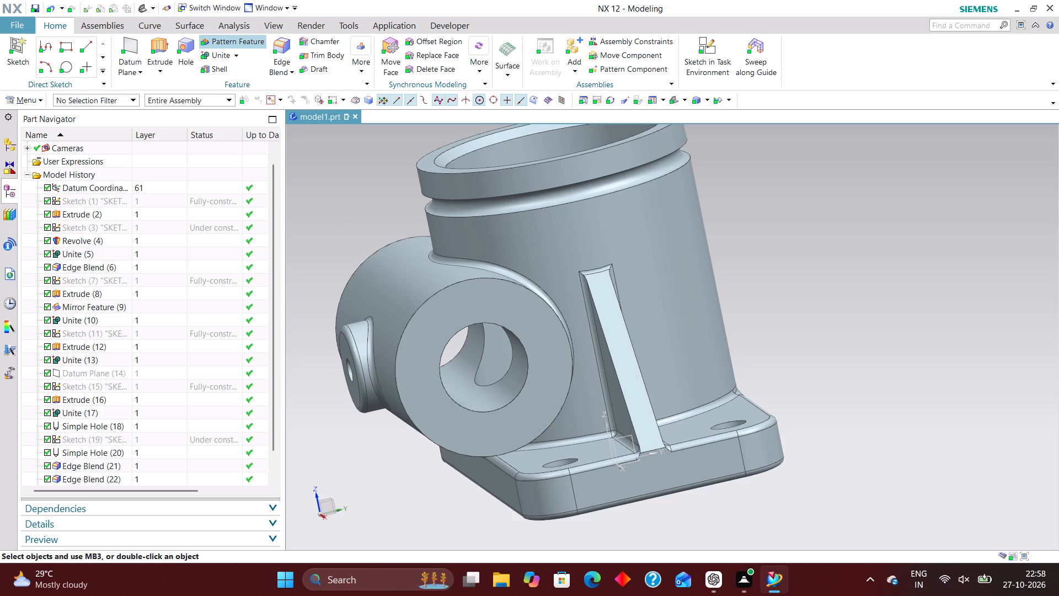
click(185, 43)
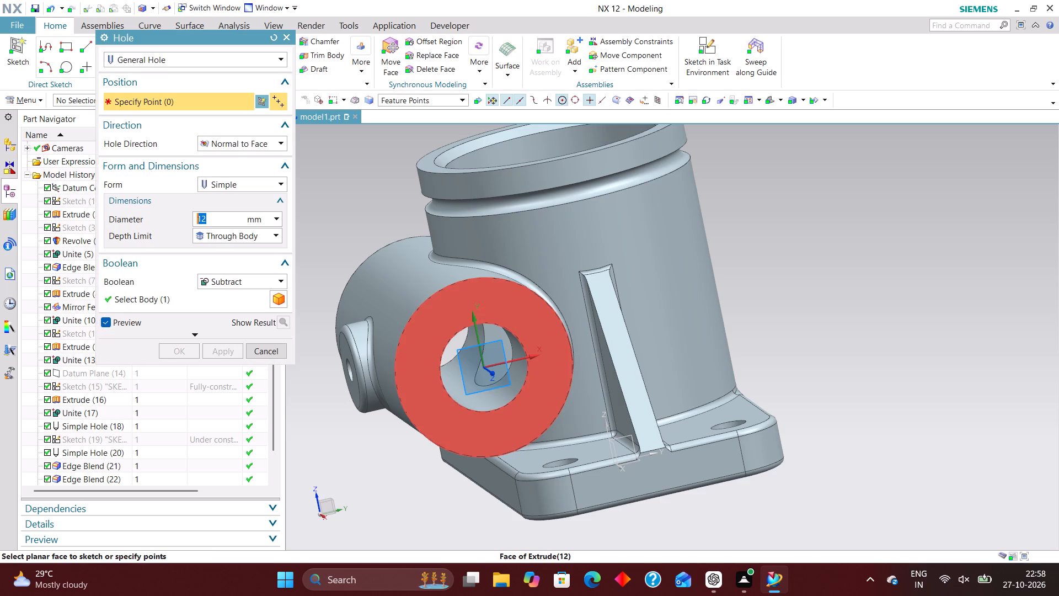
click(480, 296)
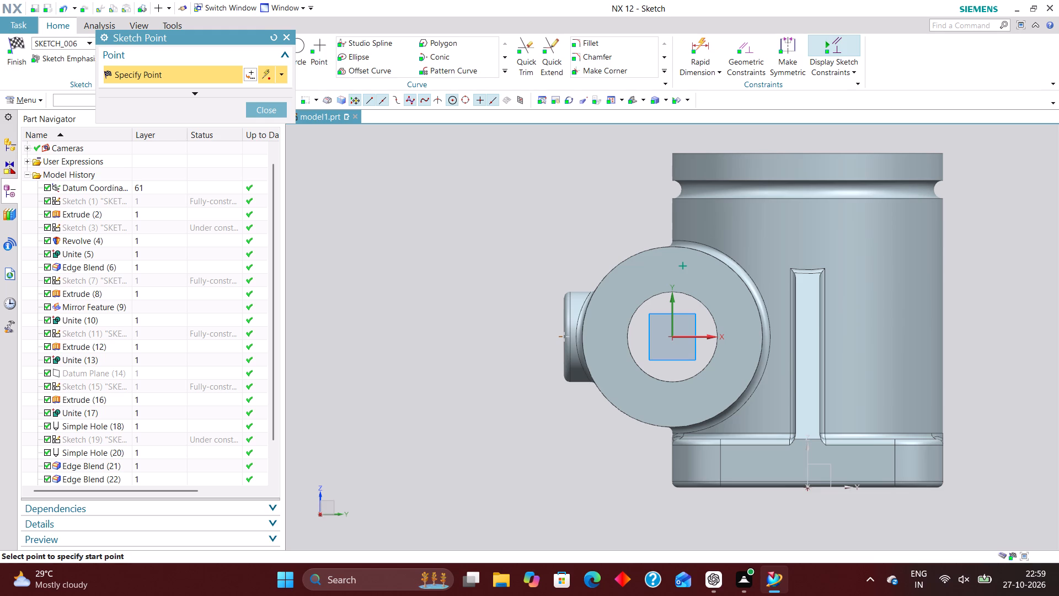
click(629, 286)
click(720, 291)
click(674, 407)
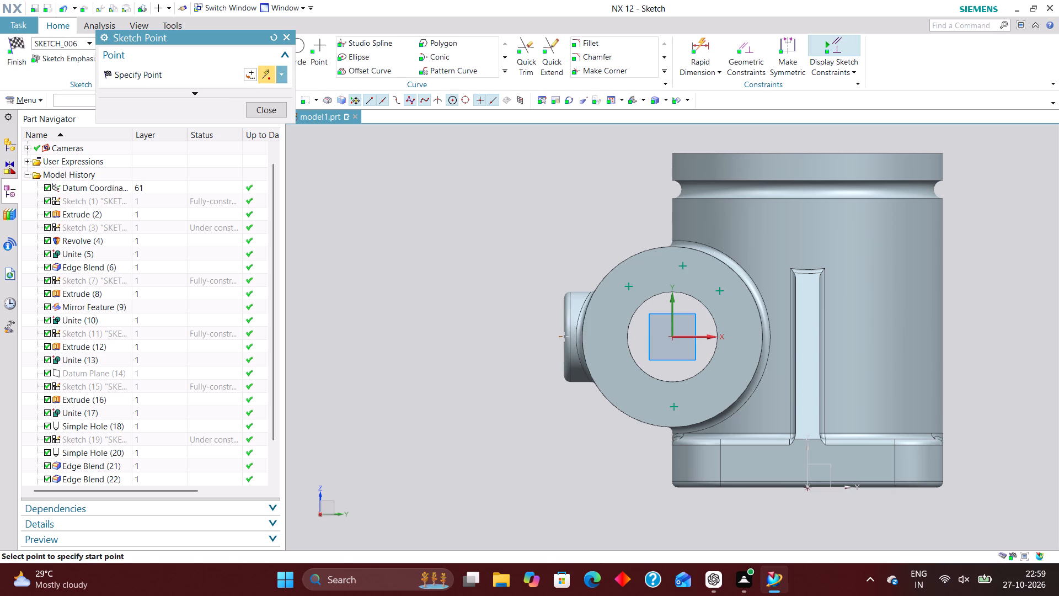
click(263, 109)
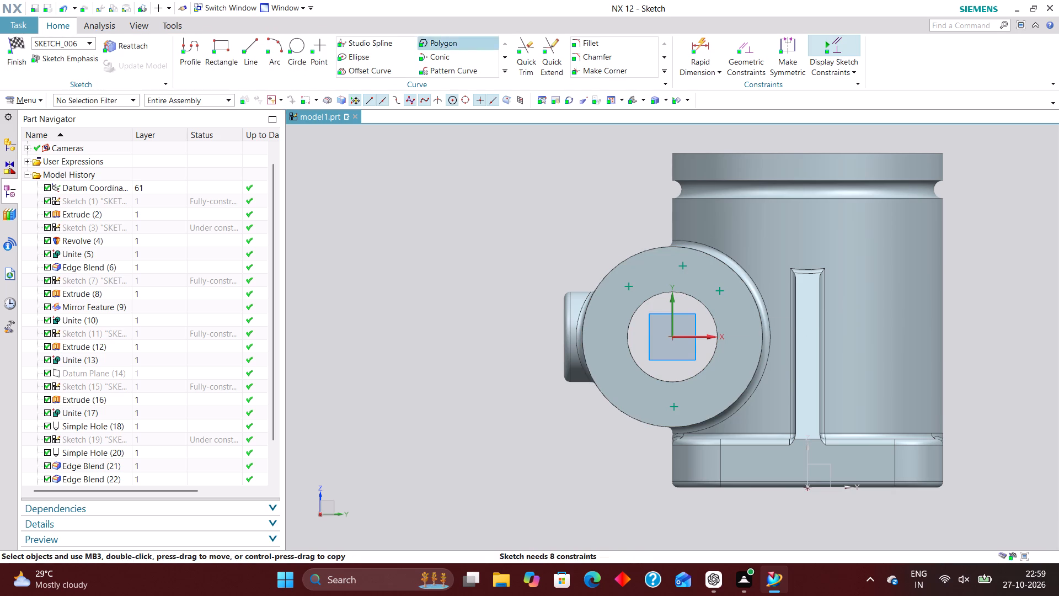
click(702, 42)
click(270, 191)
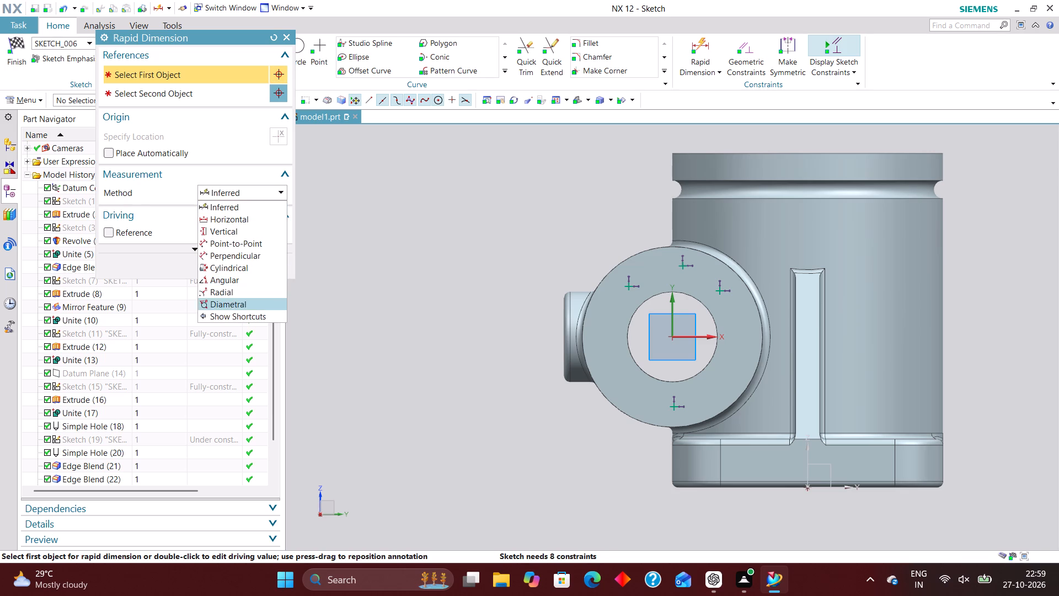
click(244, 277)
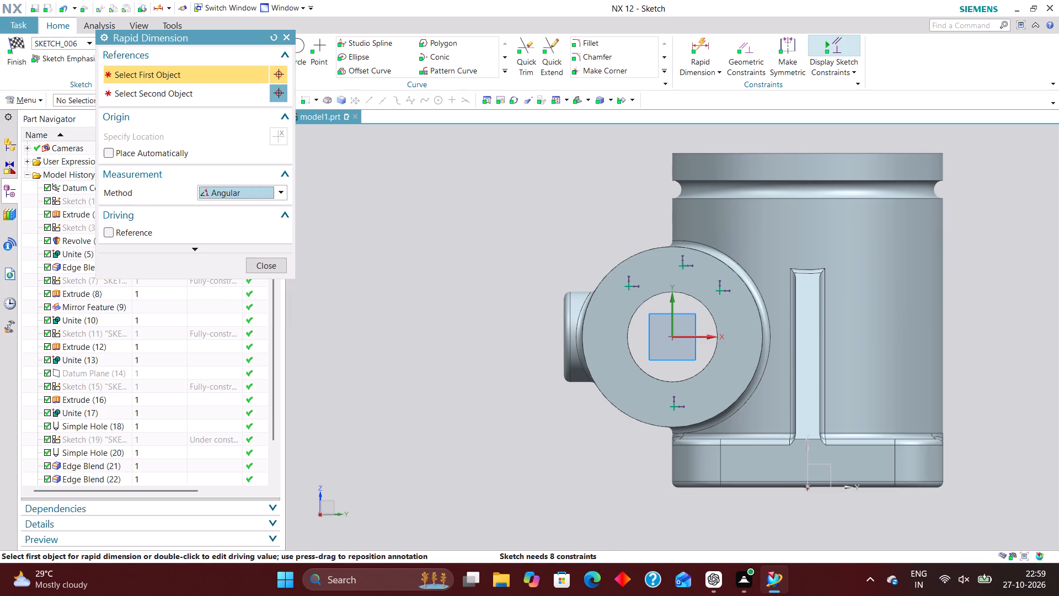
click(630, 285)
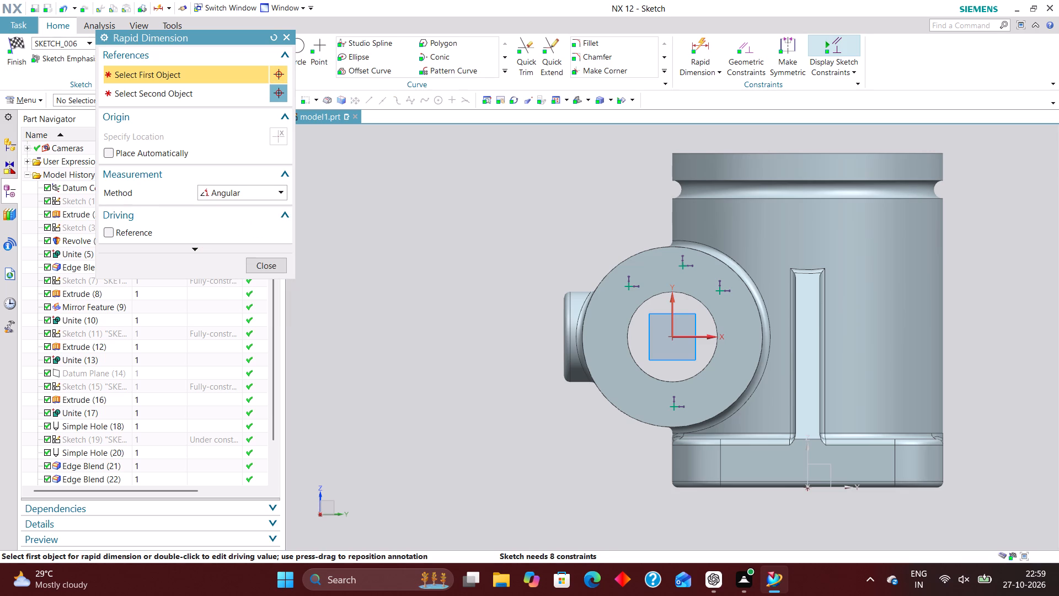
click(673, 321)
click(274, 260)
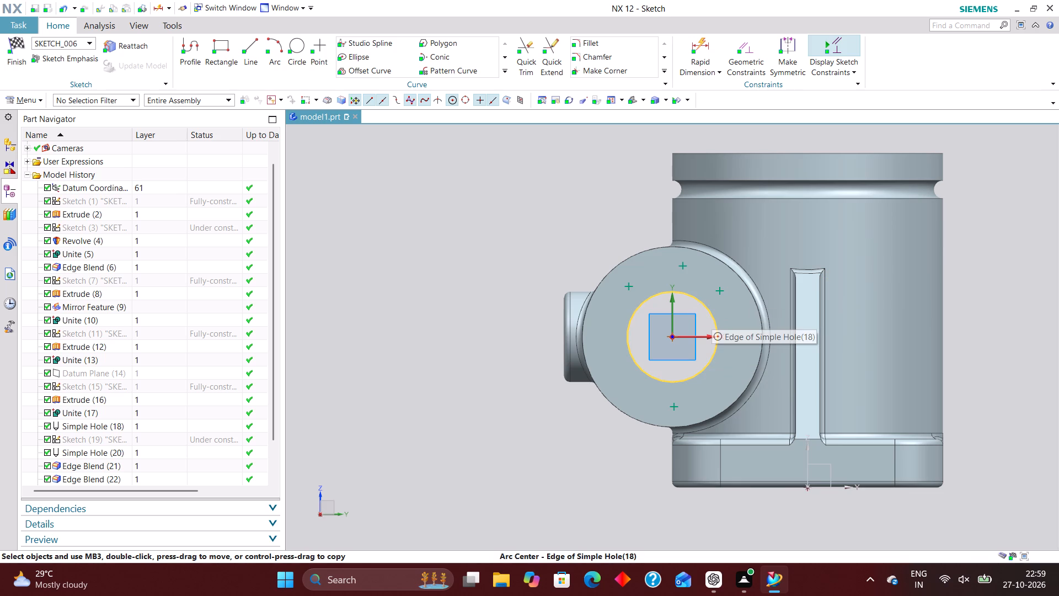
Reposition two hole points, moving the upper-right one beside the bore along the X axis and the topmost one to the ring's upper right.
scroll(629, 271, down, 1)
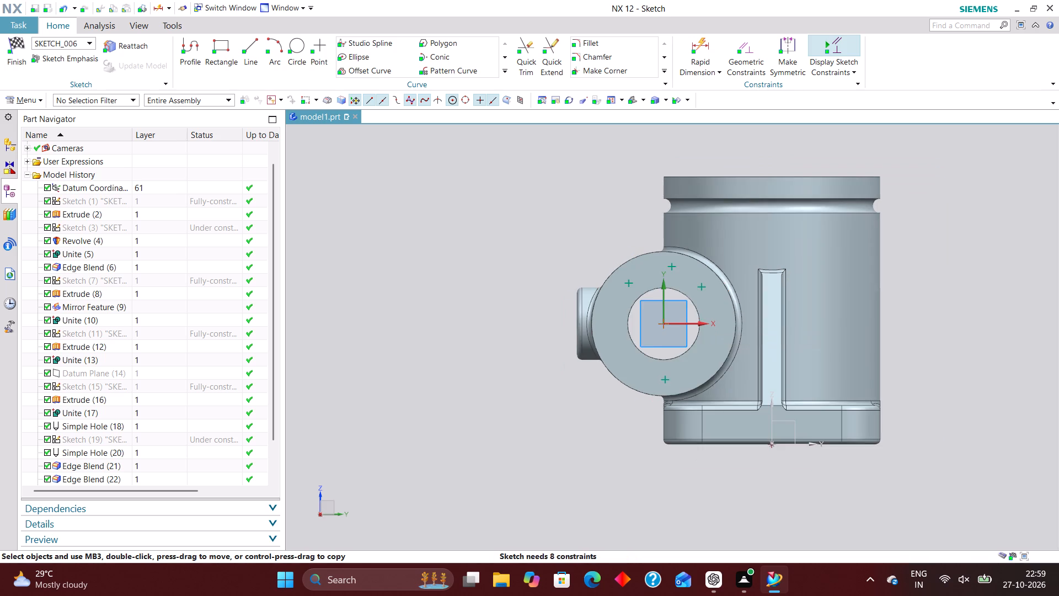
scroll(652, 311, up, 2)
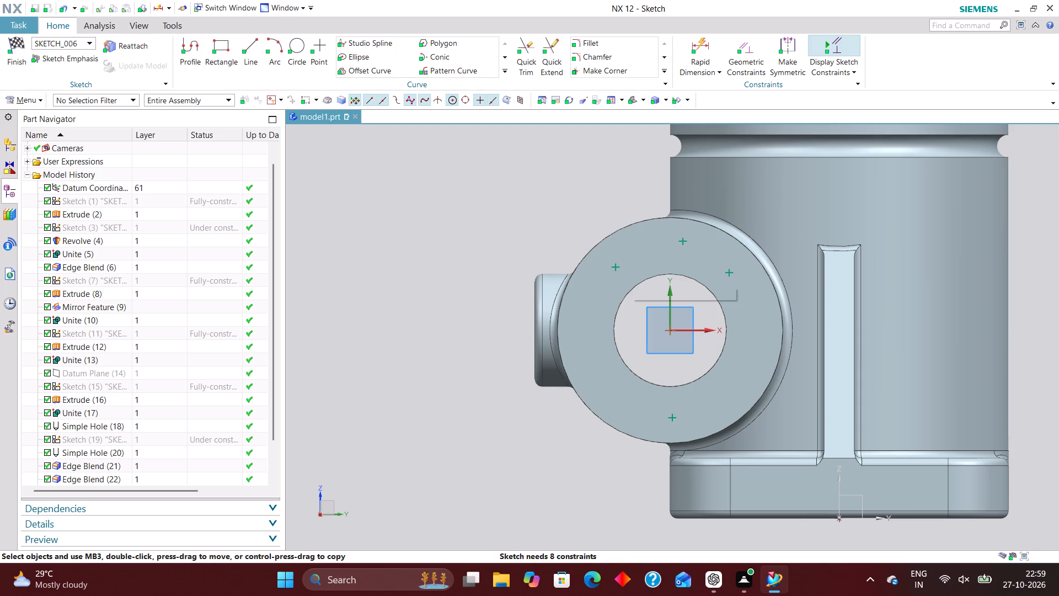
drag(730, 271, 735, 281)
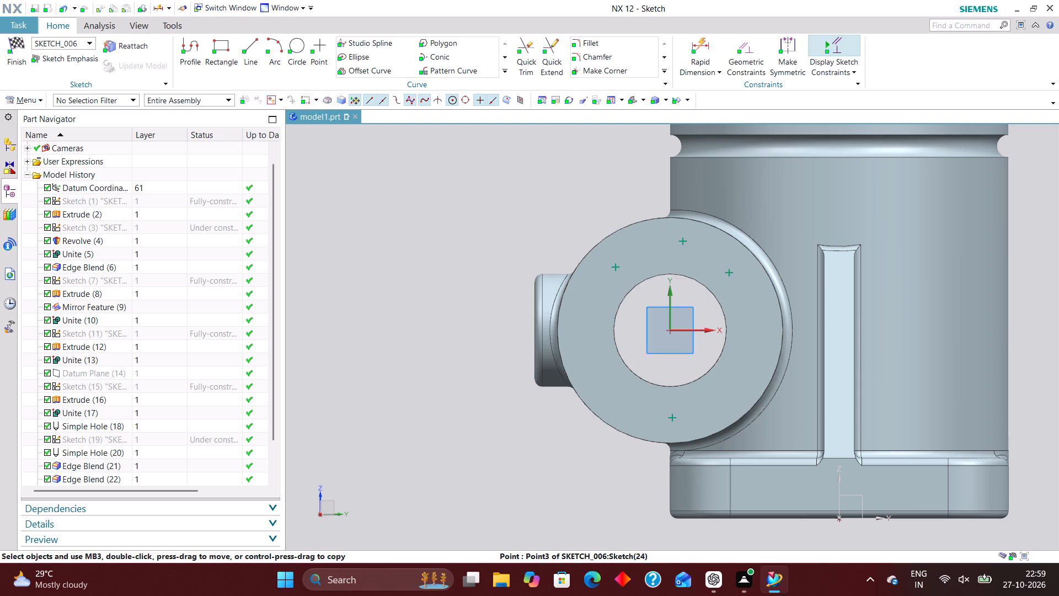
drag(735, 281, 744, 337)
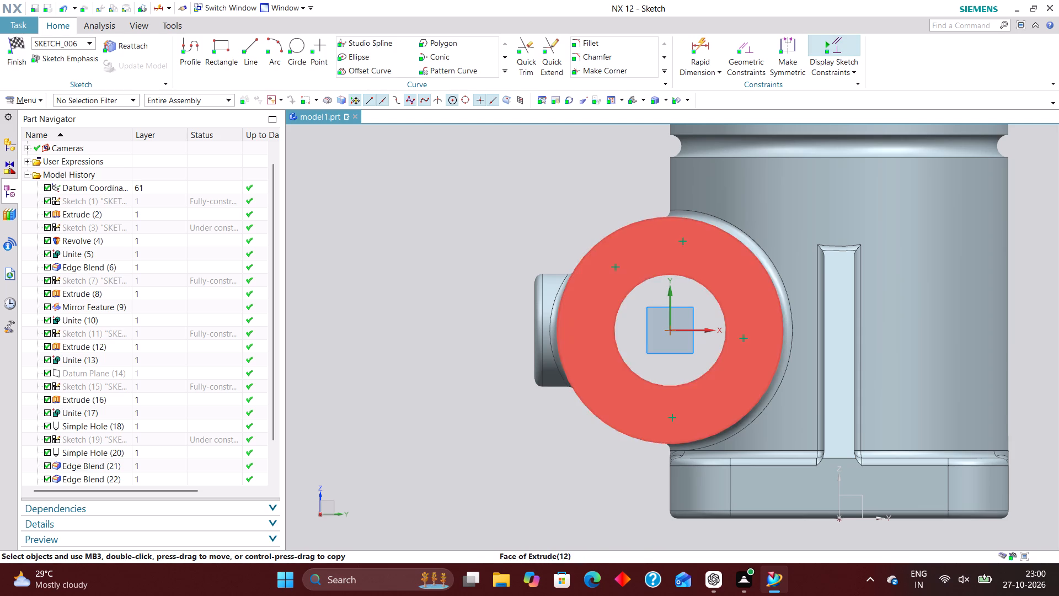
drag(682, 241, 725, 260)
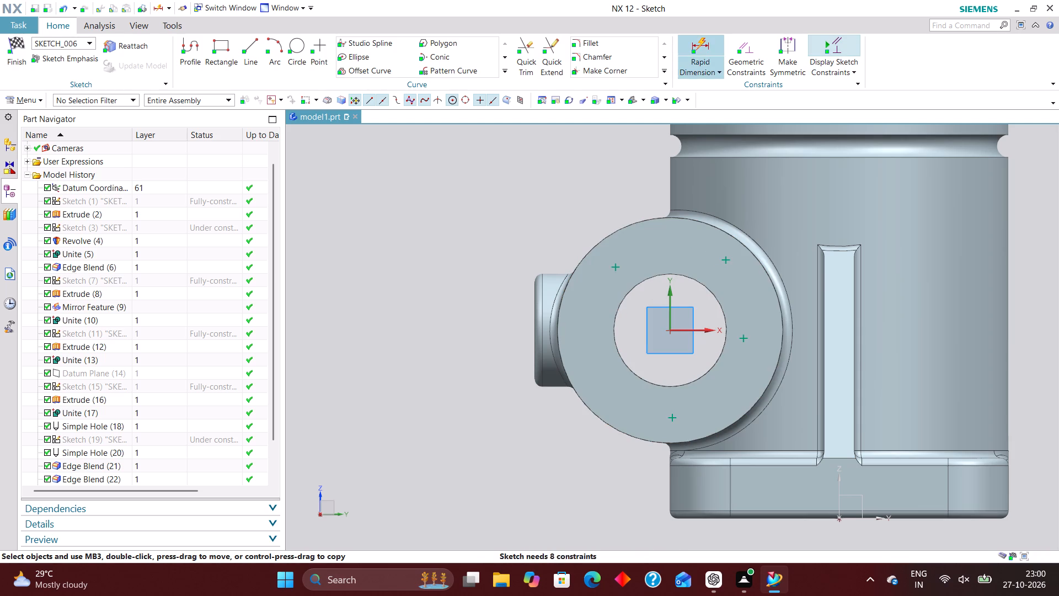
Dimension the horizontal distance between the two upper hole points with the Inferred method and set it to 30 mm.
click(706, 45)
click(255, 196)
click(249, 212)
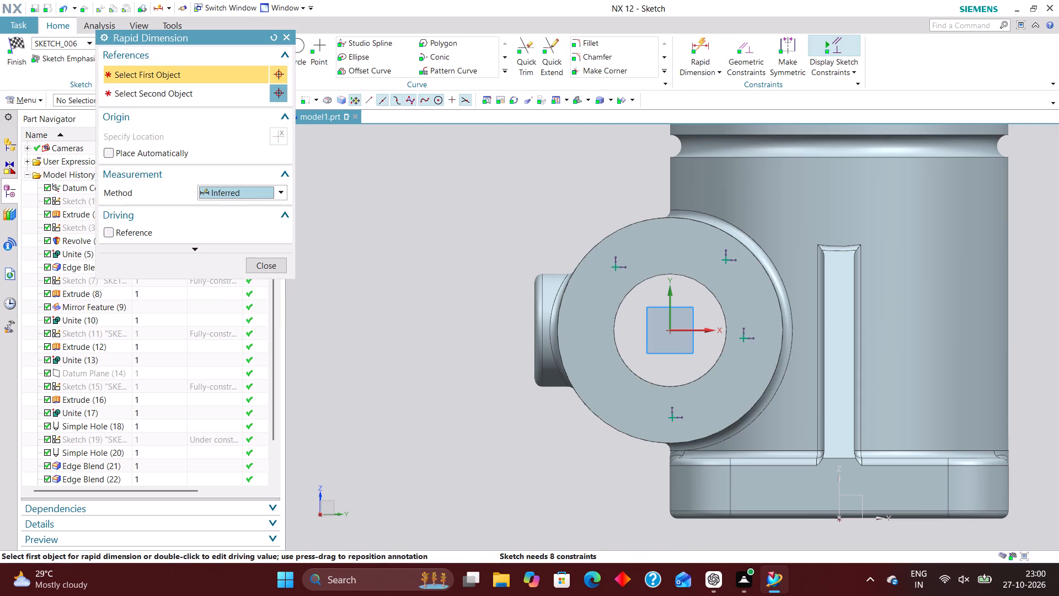
click(617, 267)
click(728, 260)
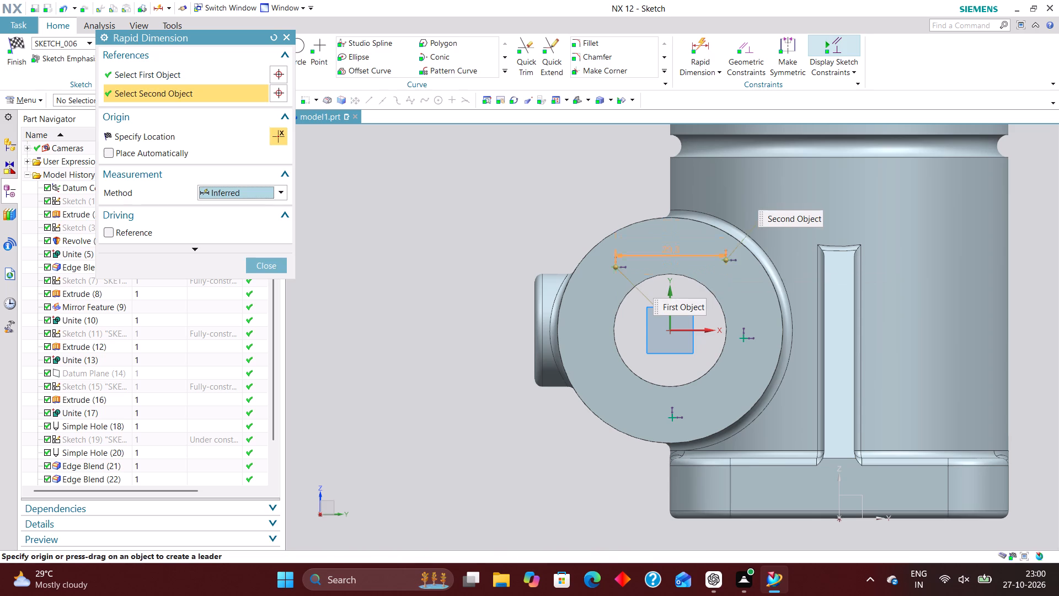
scroll(678, 321, down, 2)
scroll(664, 224, up, 3)
scroll(662, 300, down, 3)
click(670, 164)
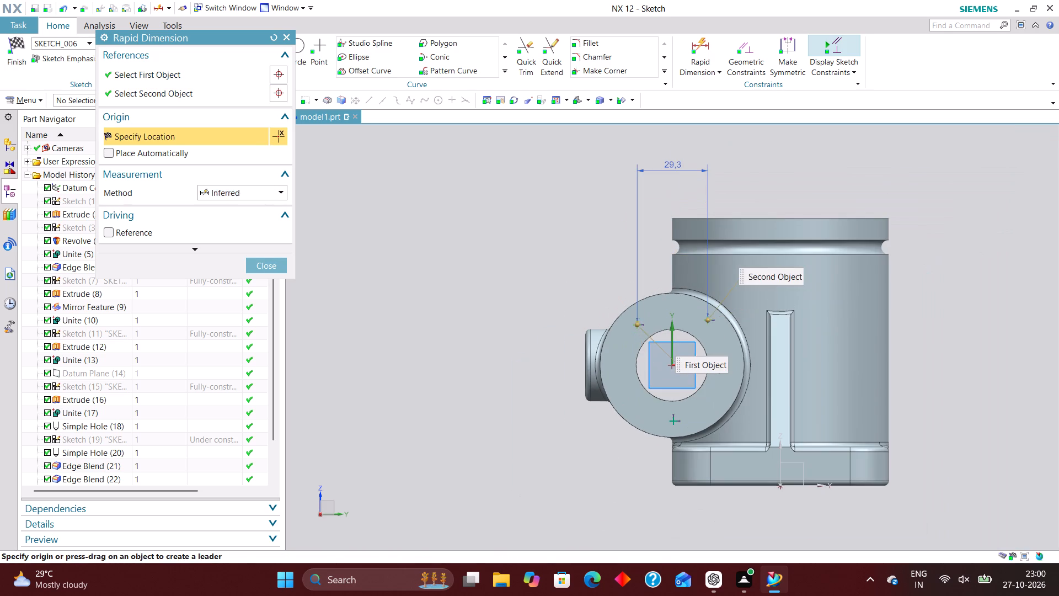
text(30)
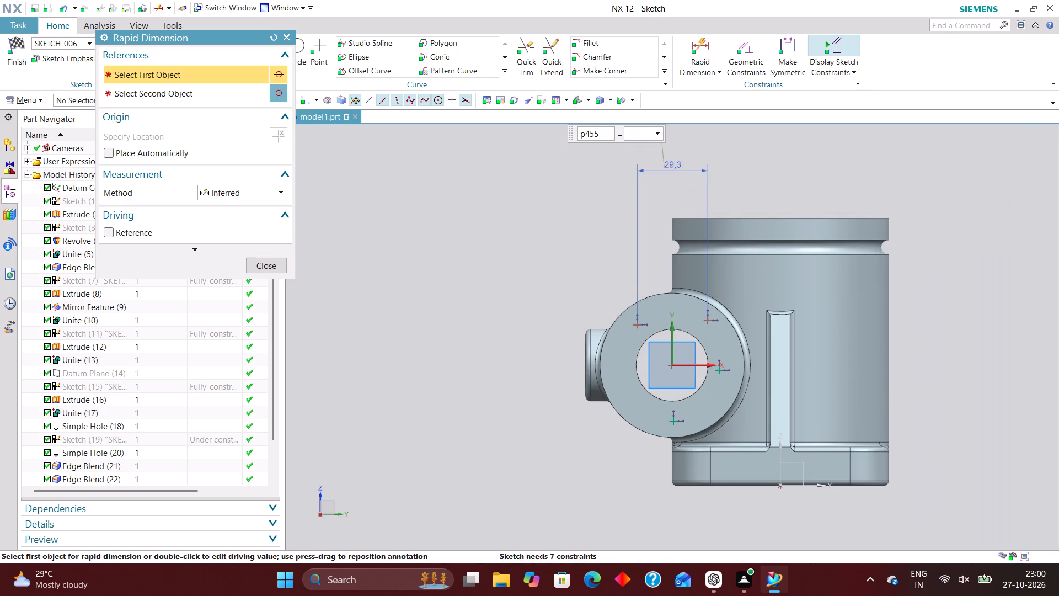
key(Return)
Make the two upper hole points symmetric about the sketch's vertical Y axis.
click(781, 56)
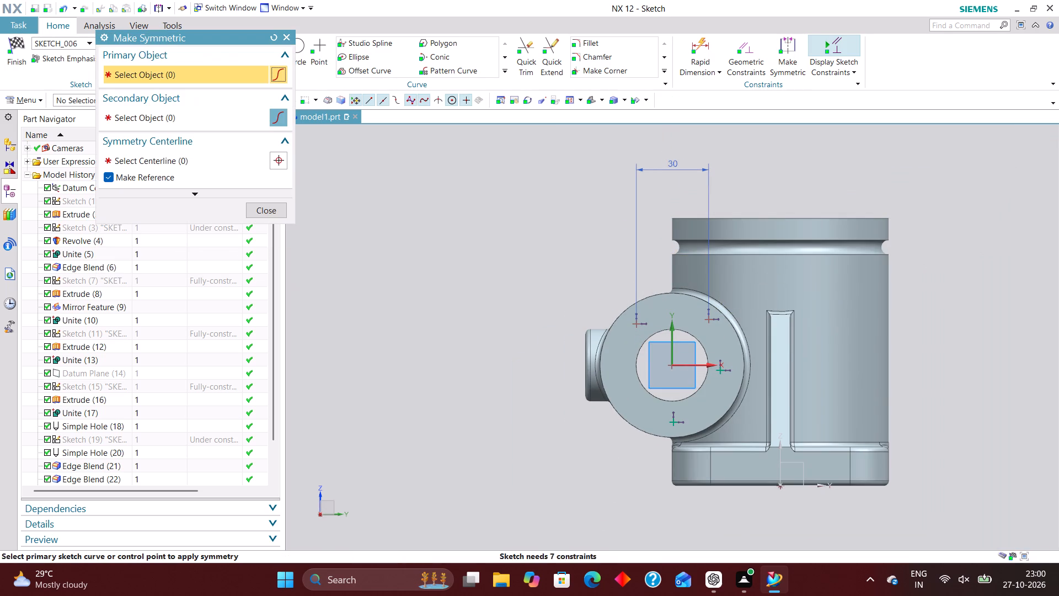
click(637, 323)
click(708, 317)
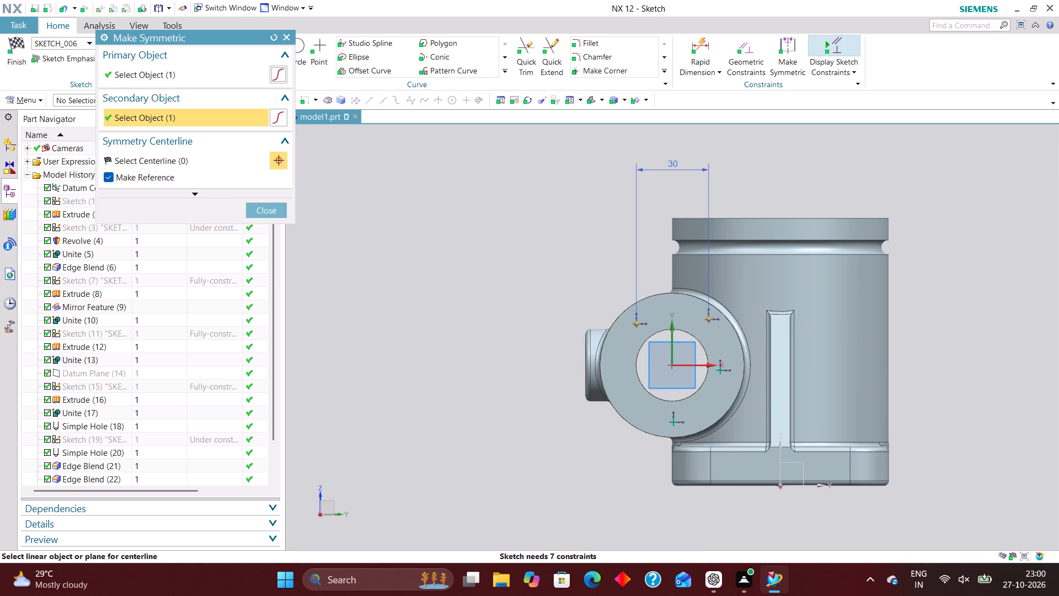
click(672, 344)
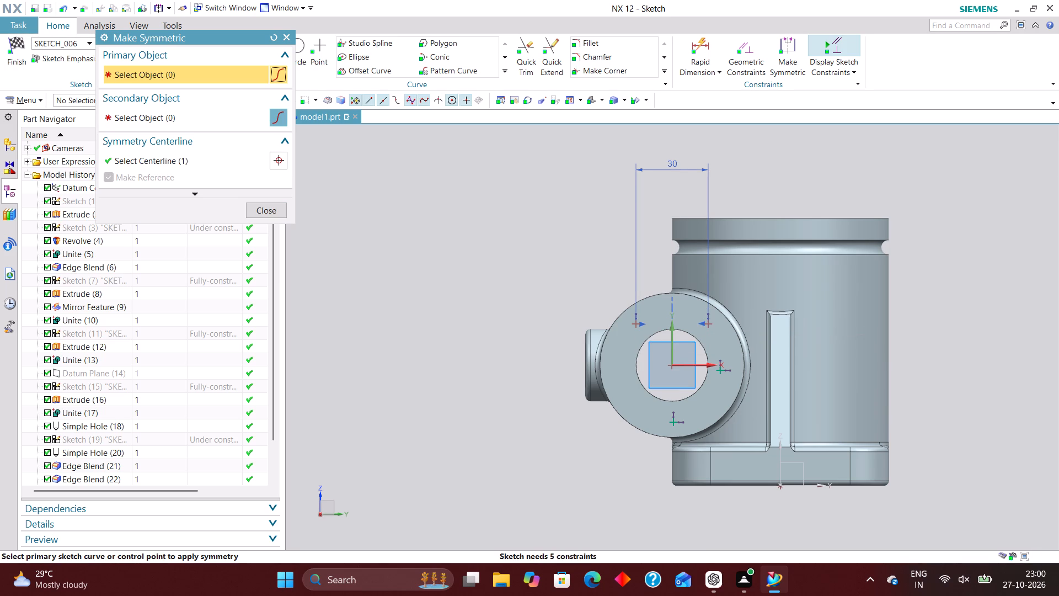
click(265, 214)
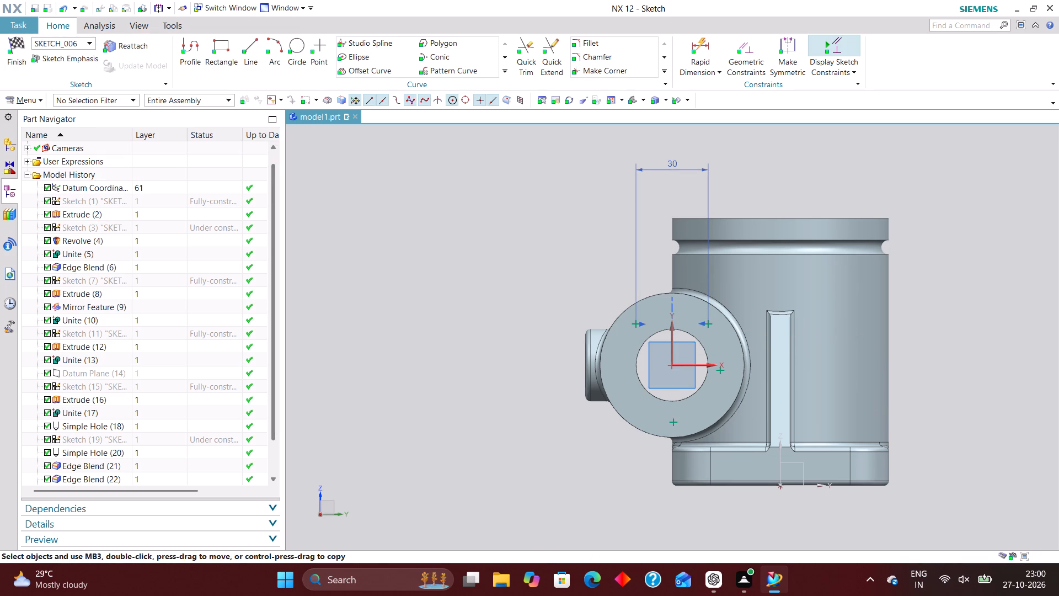
Draw a 45 mm diameter circle centred on the bore and convert it to a reference curve.
click(301, 53)
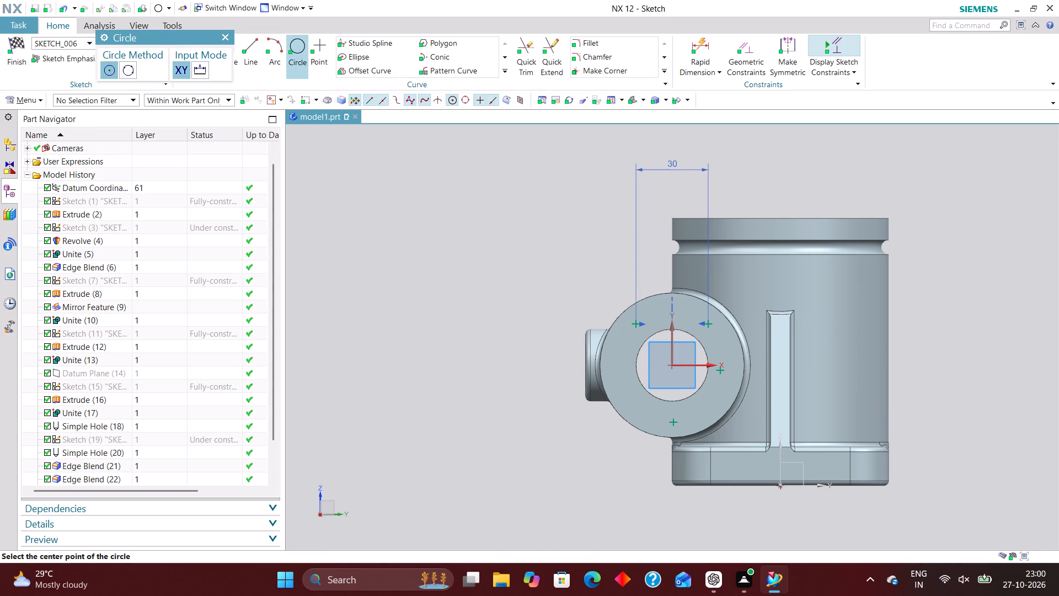
click(672, 366)
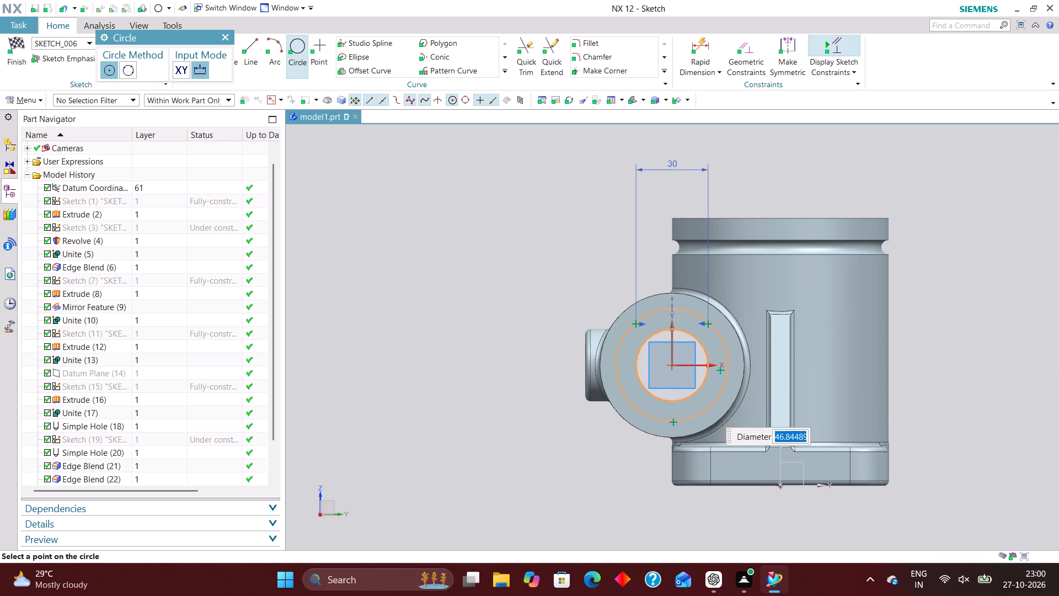
text(45)
key(Return)
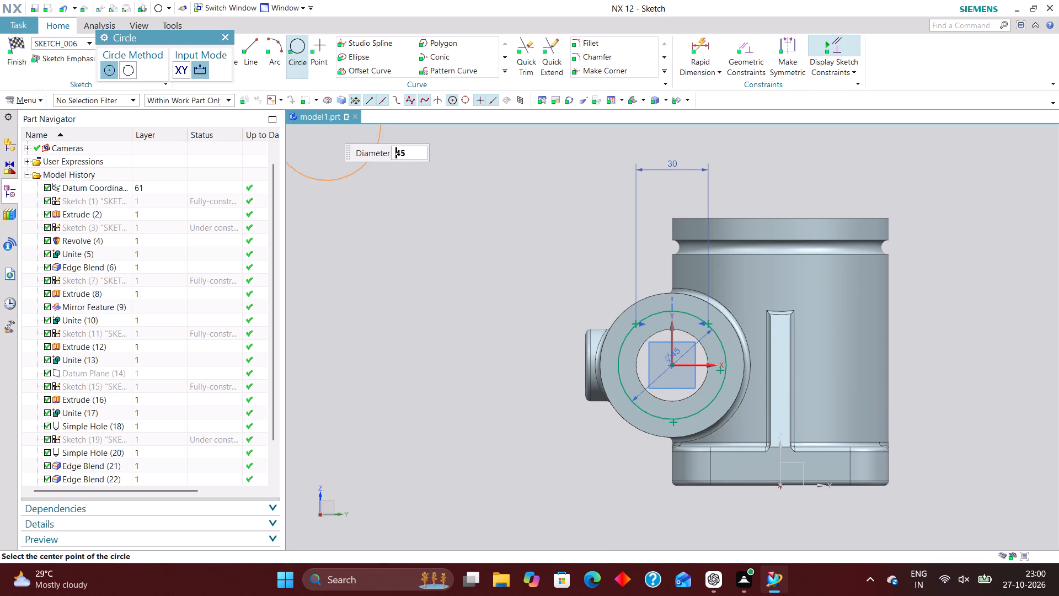
click(221, 33)
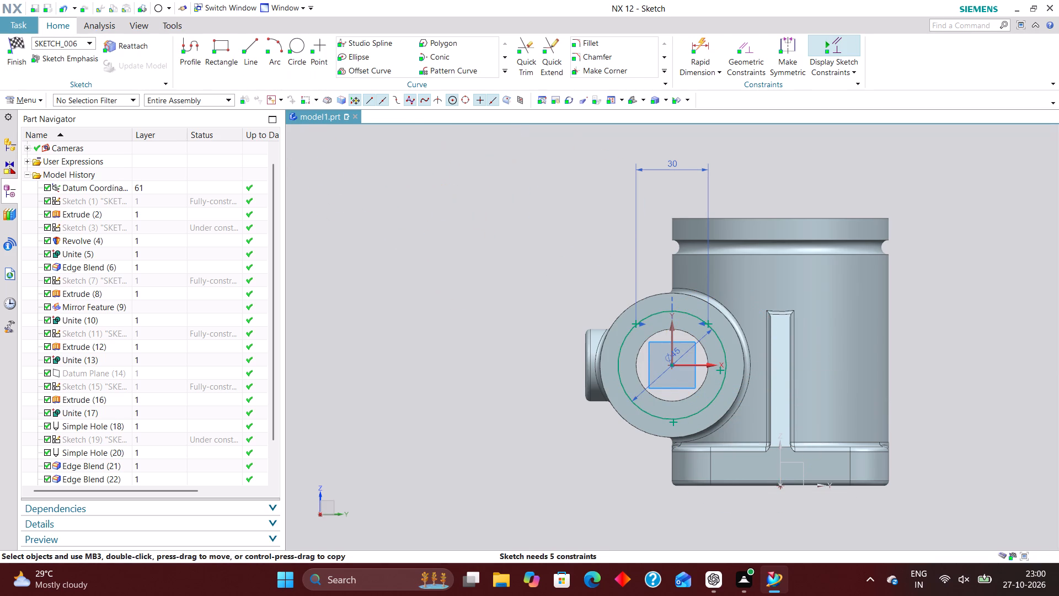
scroll(662, 328, up, 6)
right_drag(608, 298, 608, 297)
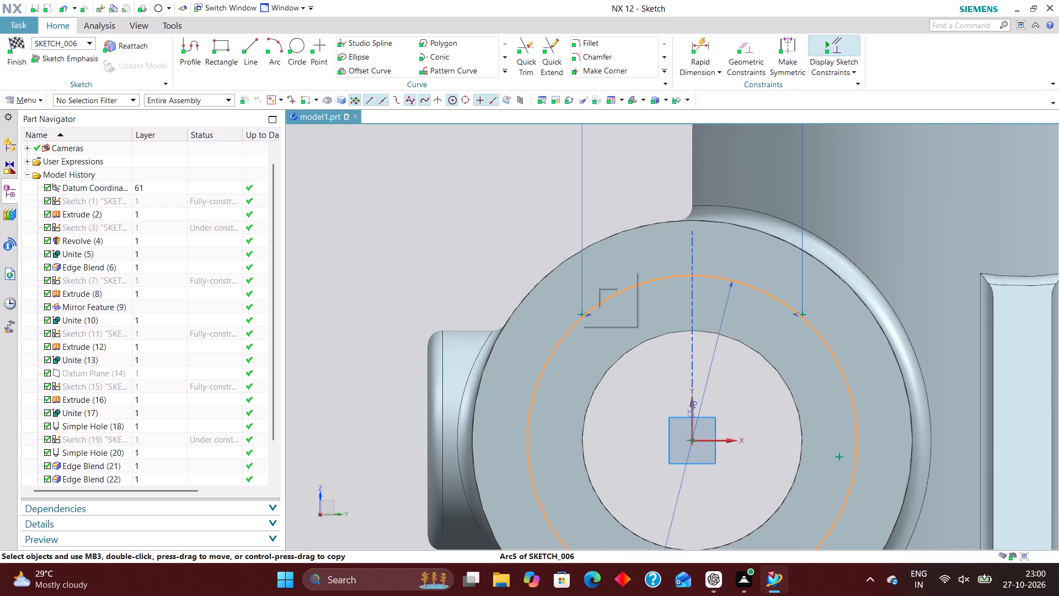
right_drag(608, 297, 657, 377)
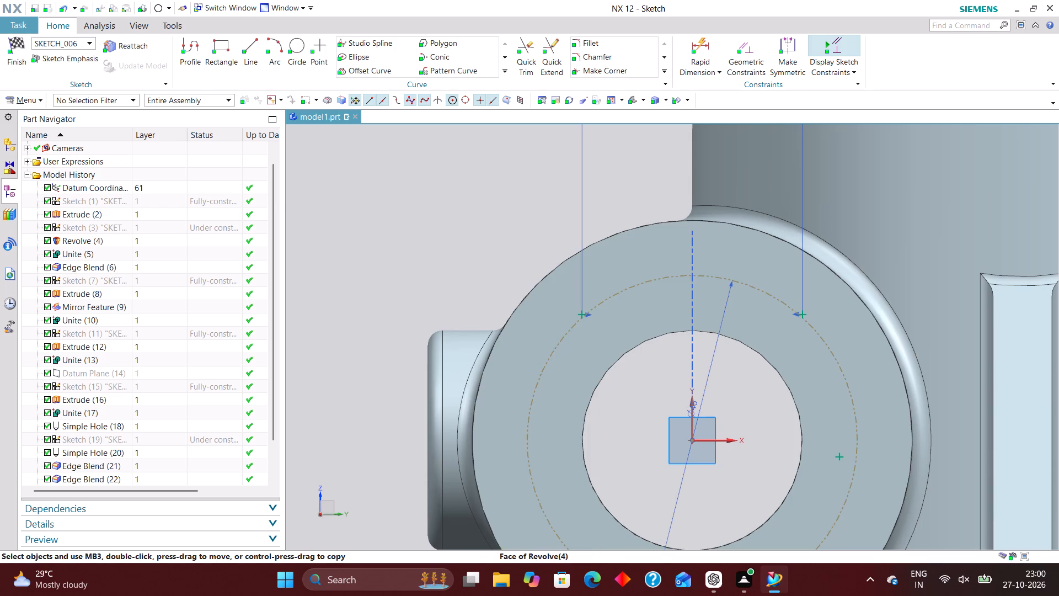
Constrain the upper-left hole point onto the 45 mm reference circle with a Point on Curve constraint.
click(745, 56)
click(141, 79)
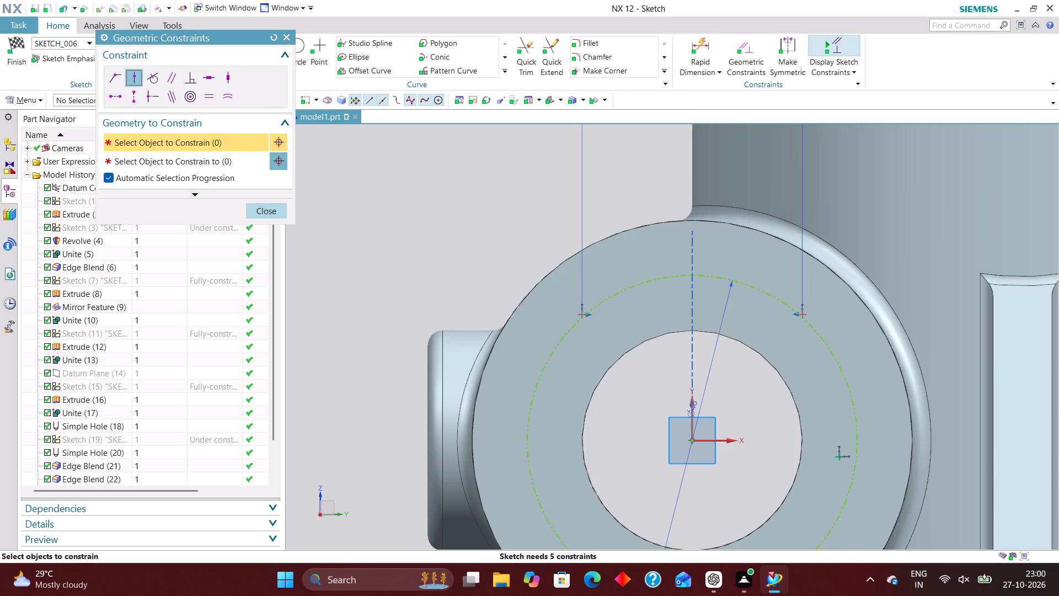
scroll(591, 326, up, 5)
click(560, 290)
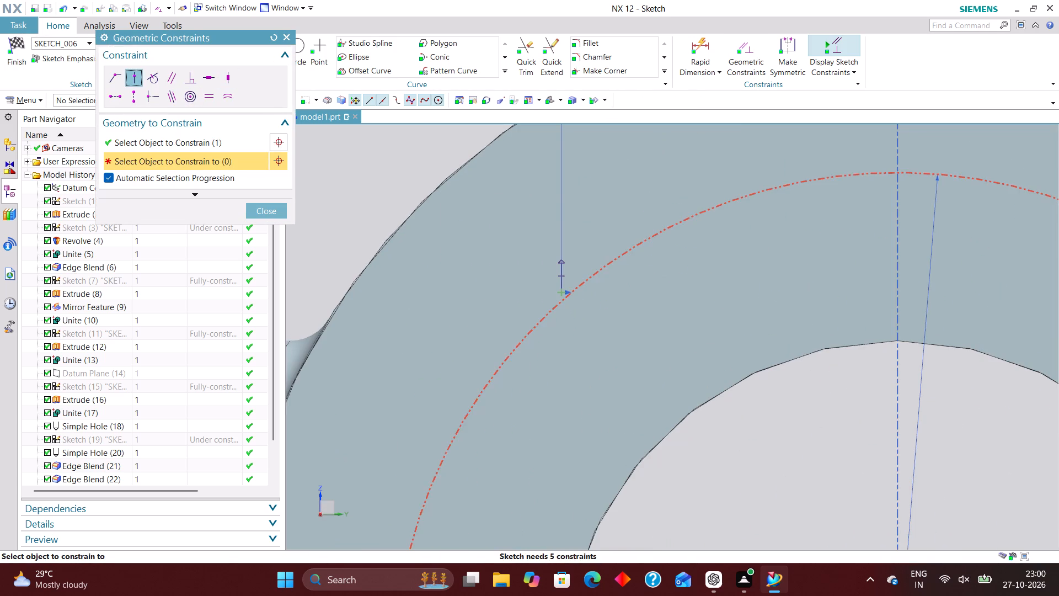
click(584, 282)
scroll(554, 227, down, 5)
scroll(650, 233, down, 1)
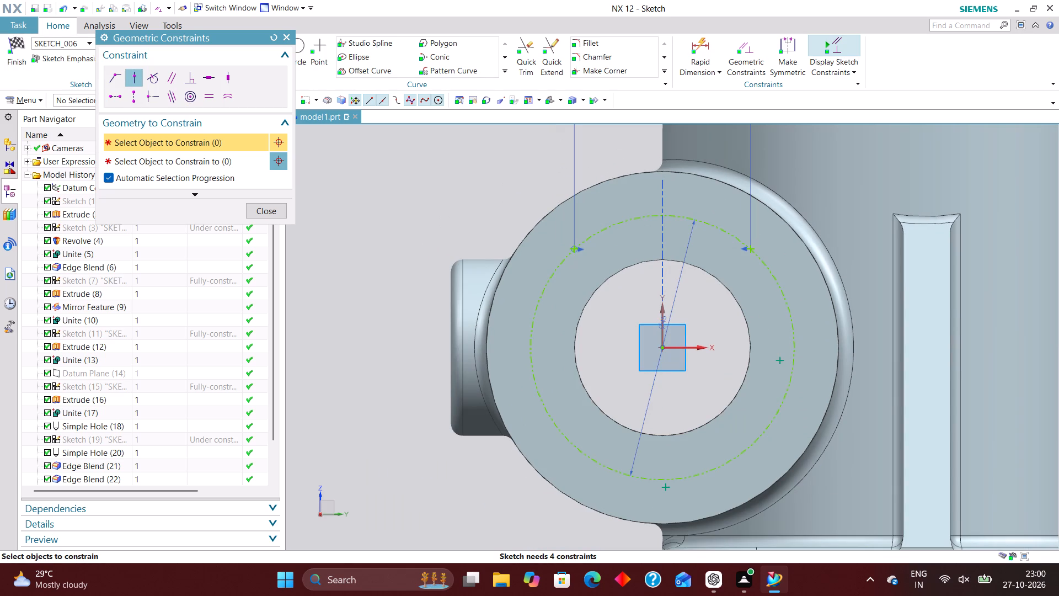
click(748, 44)
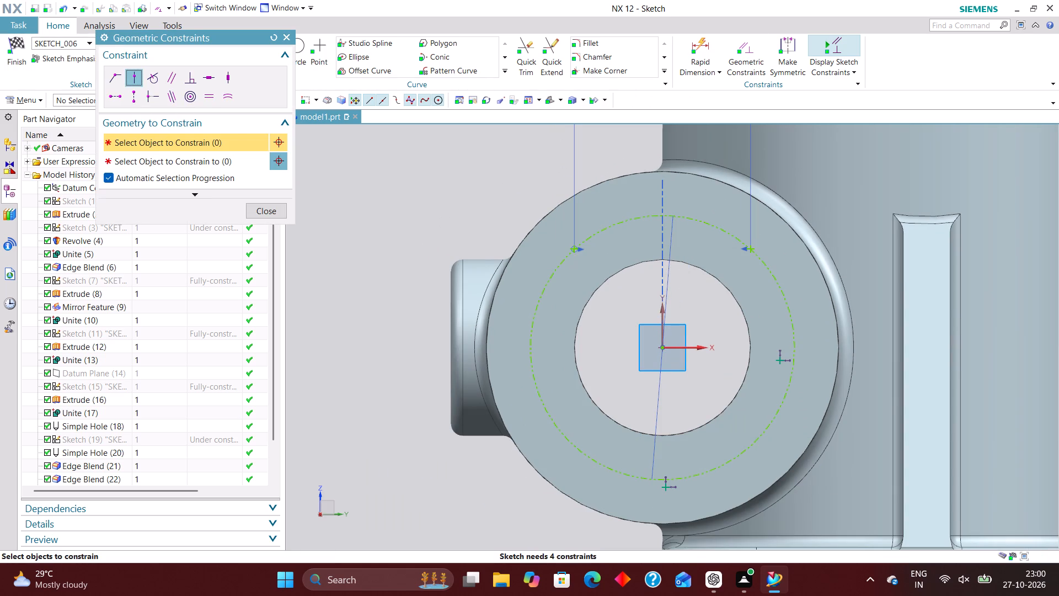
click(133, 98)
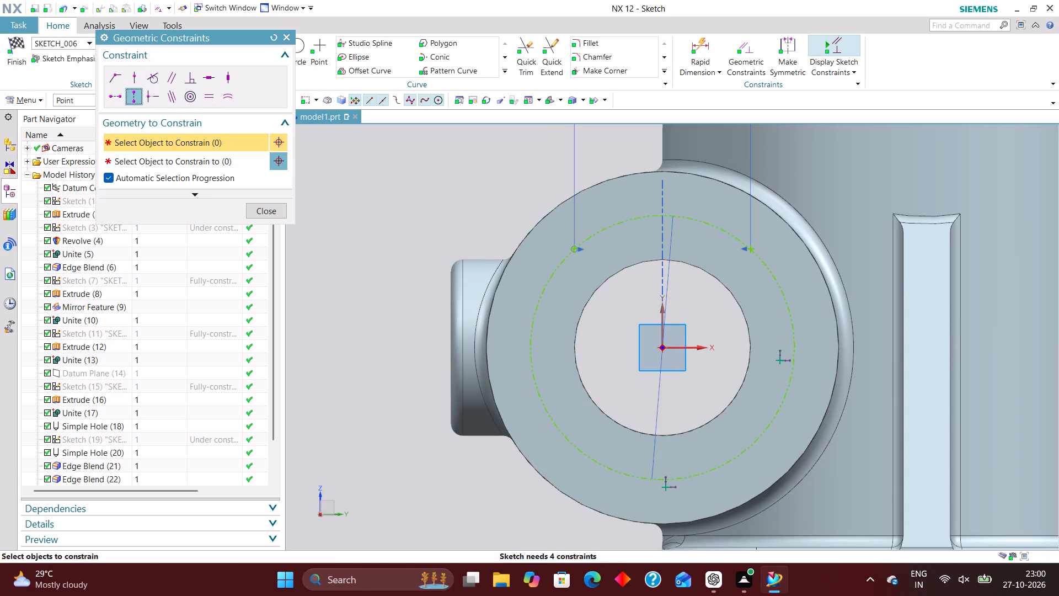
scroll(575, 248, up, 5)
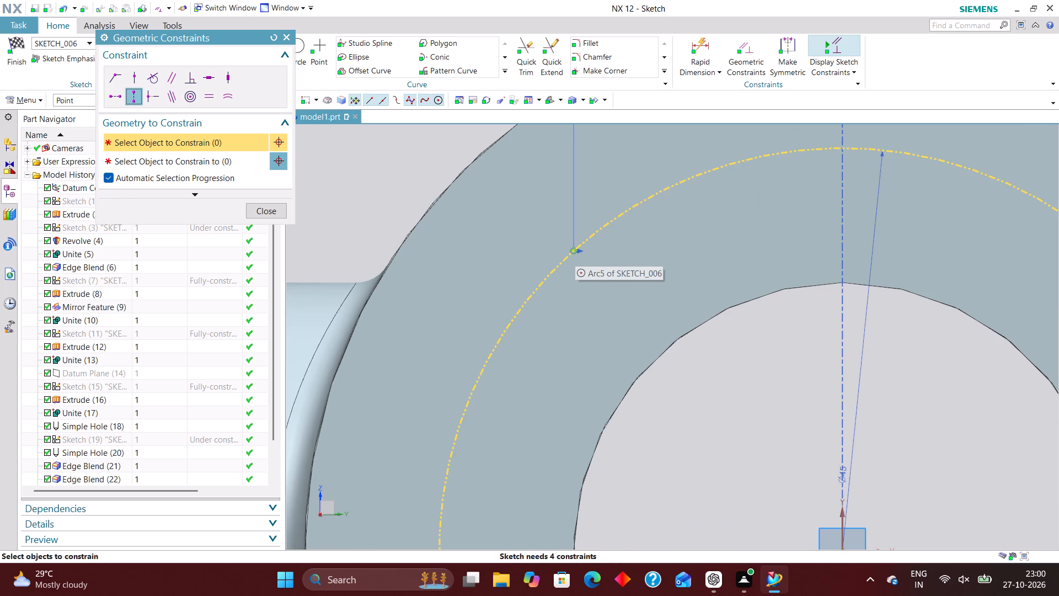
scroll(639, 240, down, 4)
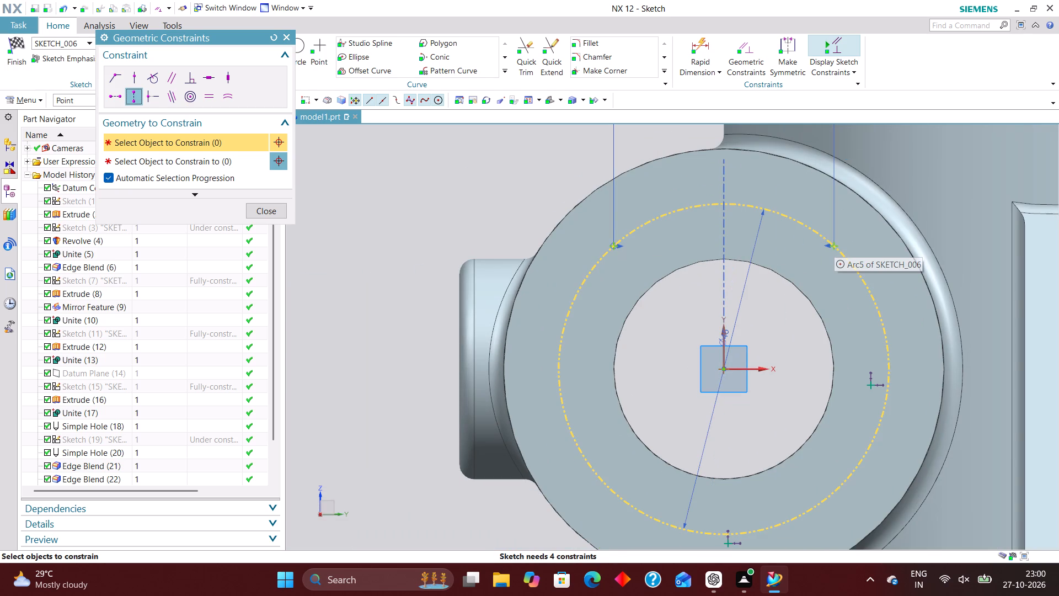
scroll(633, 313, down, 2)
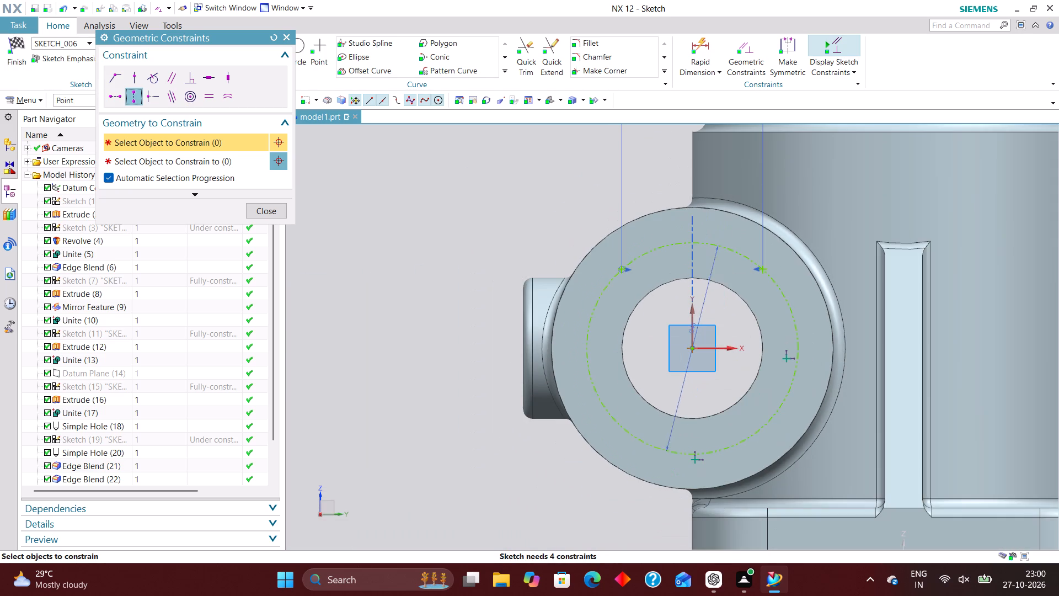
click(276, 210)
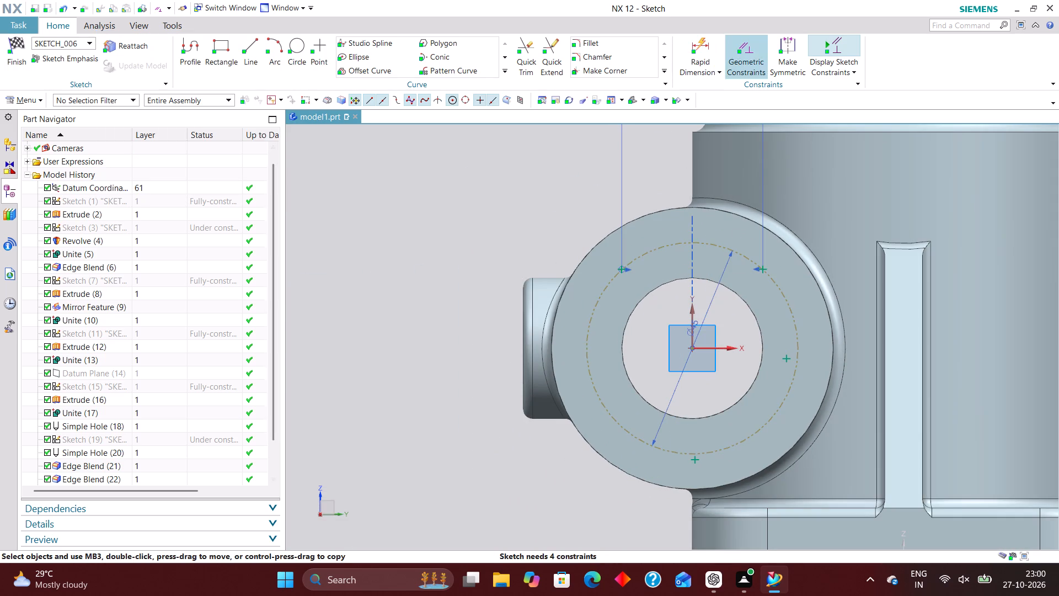
Dimension the horizontal distance between the two lower hole points with the Inferred method and set it to 30 mm.
click(698, 47)
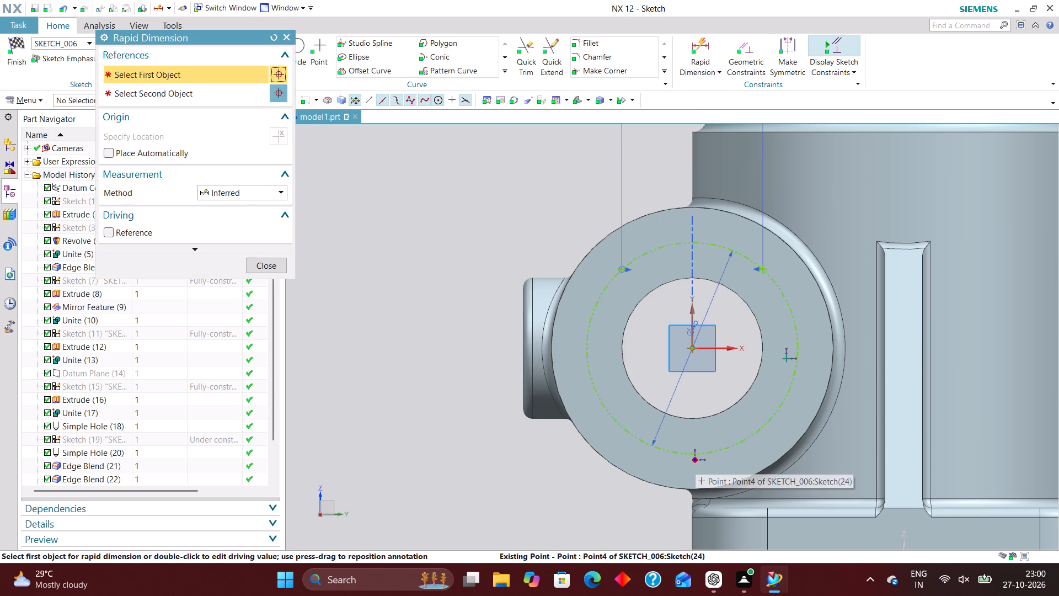
click(695, 460)
click(785, 360)
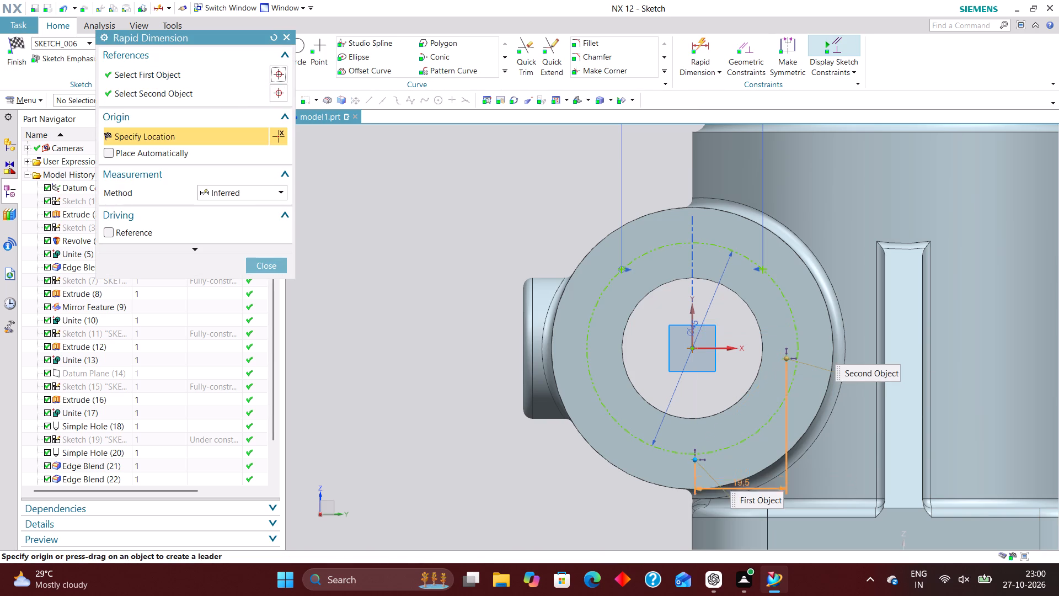
scroll(723, 445, down, 4)
click(731, 529)
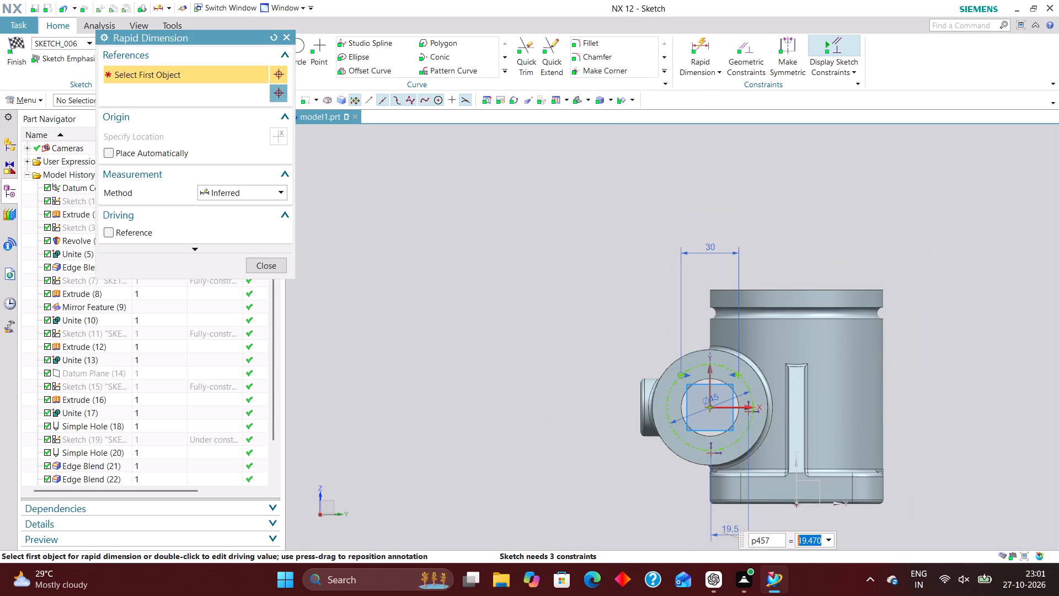
text(30)
key(Return)
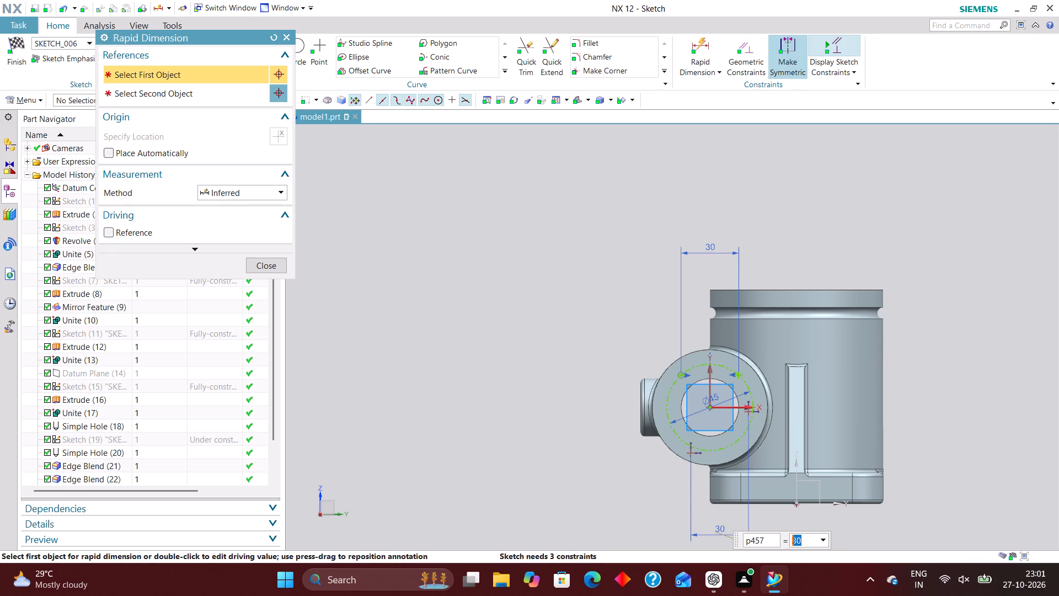
Make the two lower hole points symmetric about the sketch's vertical Y axis.
click(772, 54)
scroll(695, 456, up, 6)
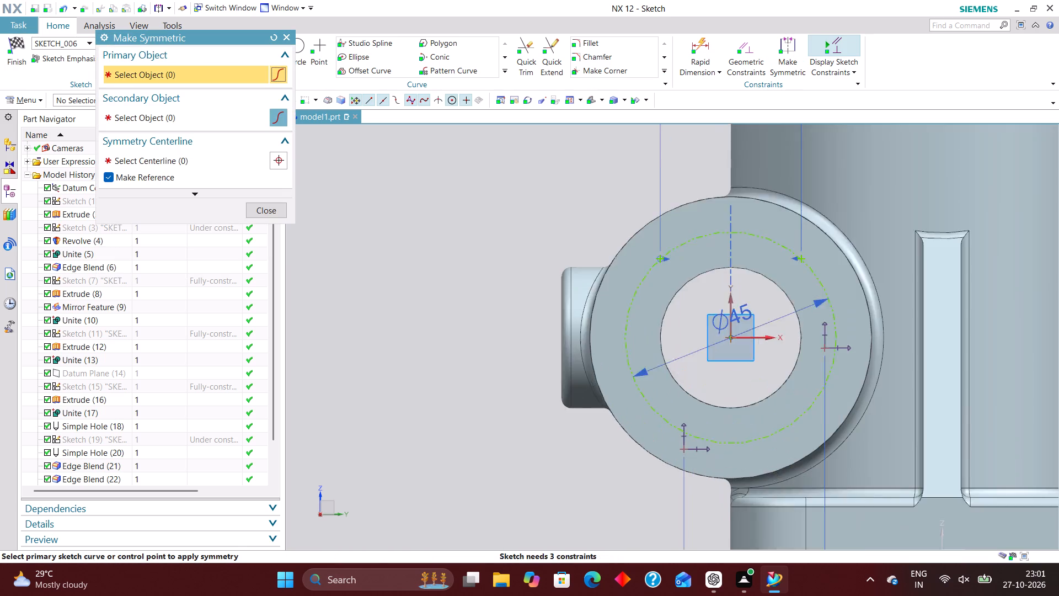
click(678, 451)
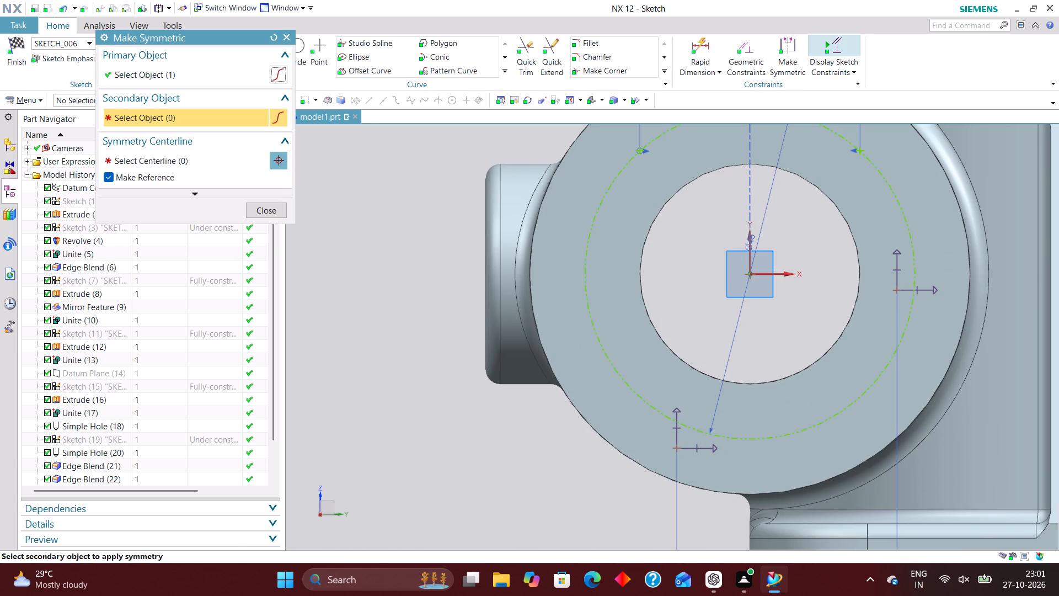
click(898, 290)
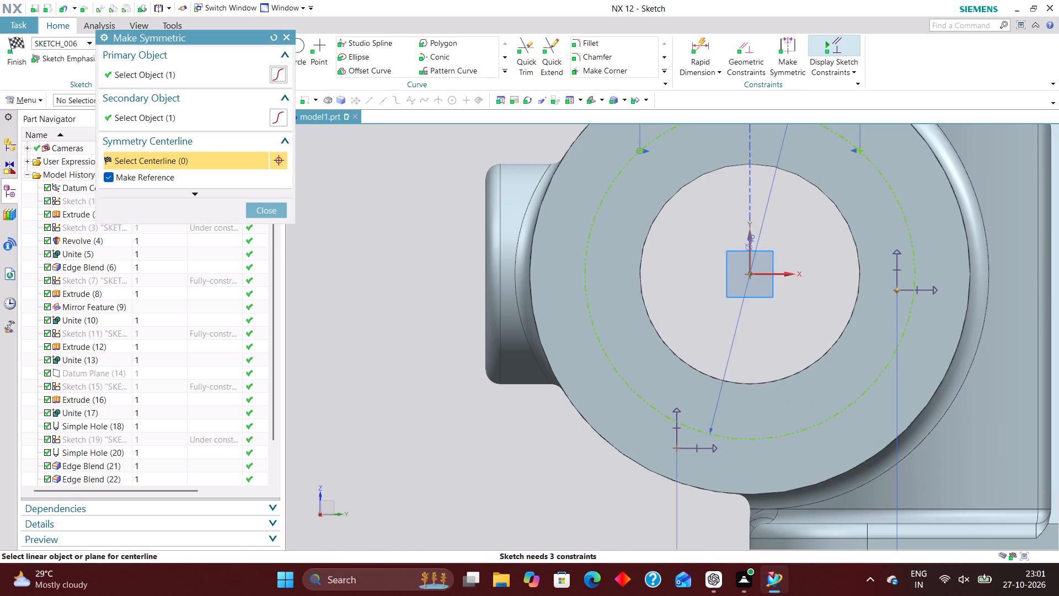
click(750, 254)
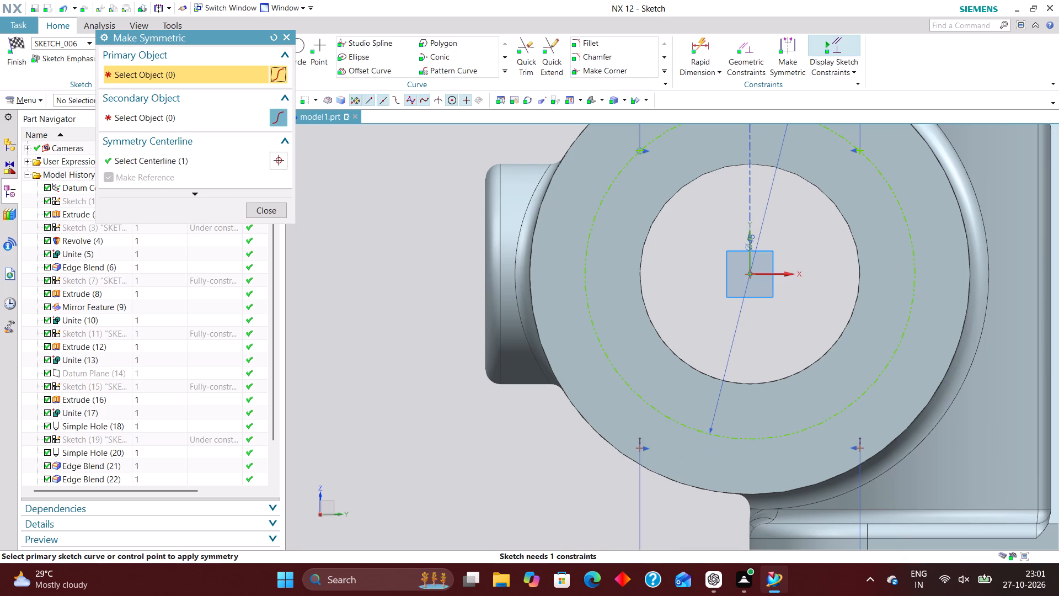
Constrain the lower-left hole point onto the 45 mm reference circle with a Point on Curve constraint.
click(747, 50)
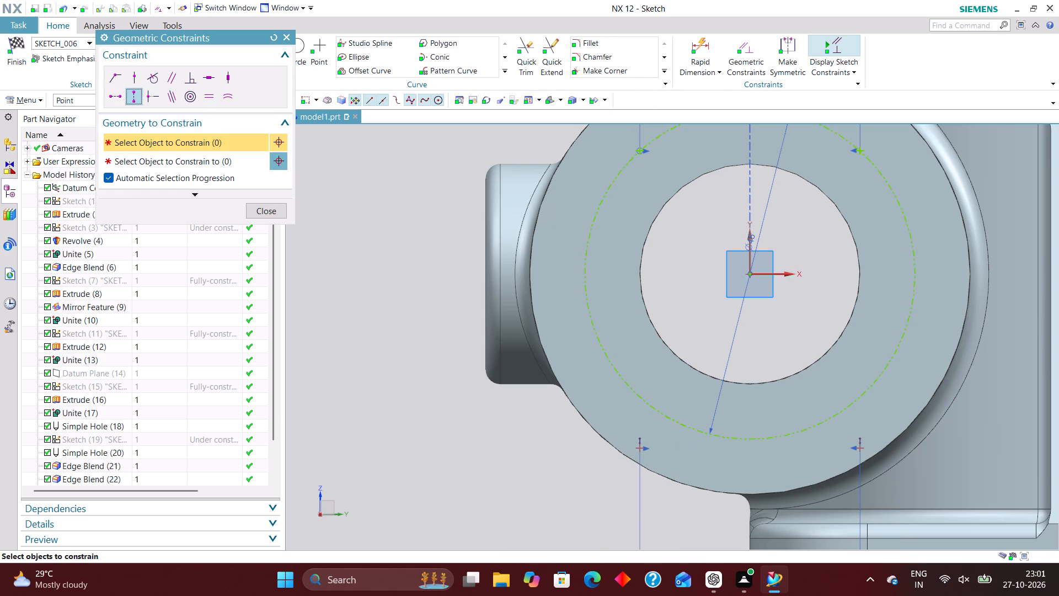
click(130, 76)
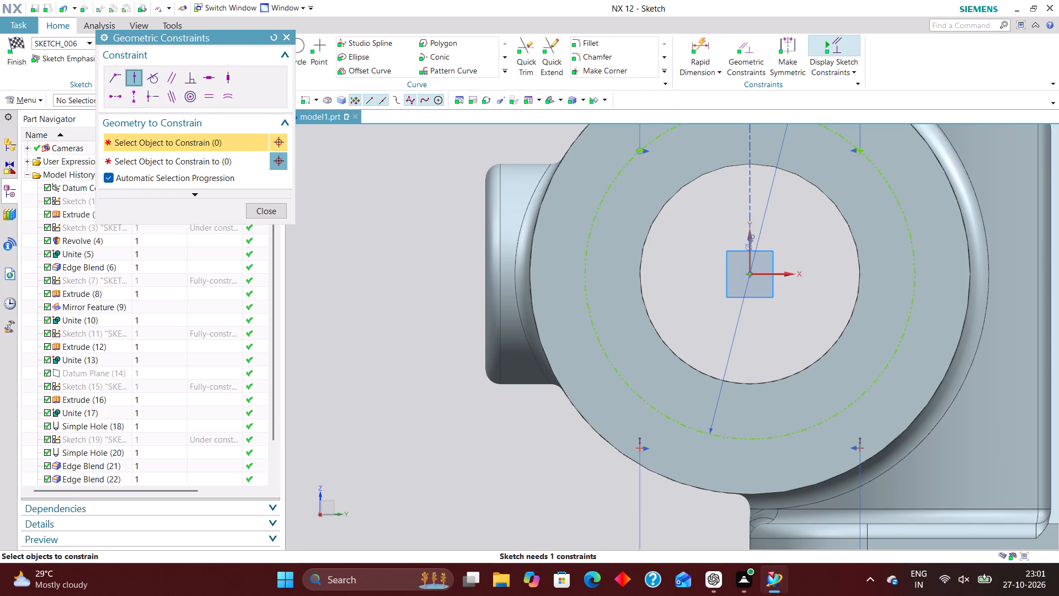
click(639, 449)
click(676, 423)
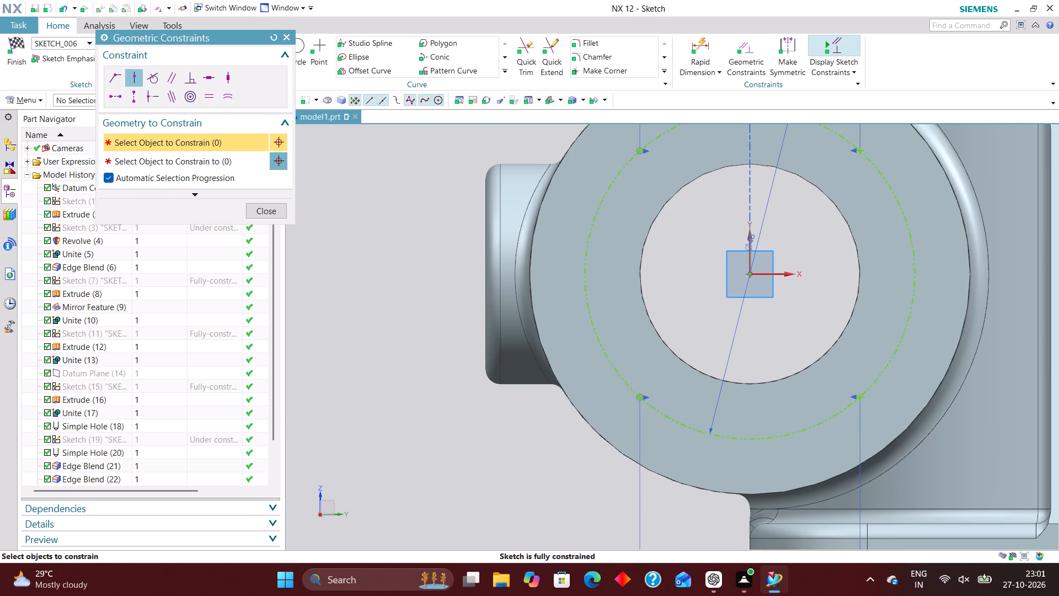
scroll(753, 423, down, 4)
click(281, 210)
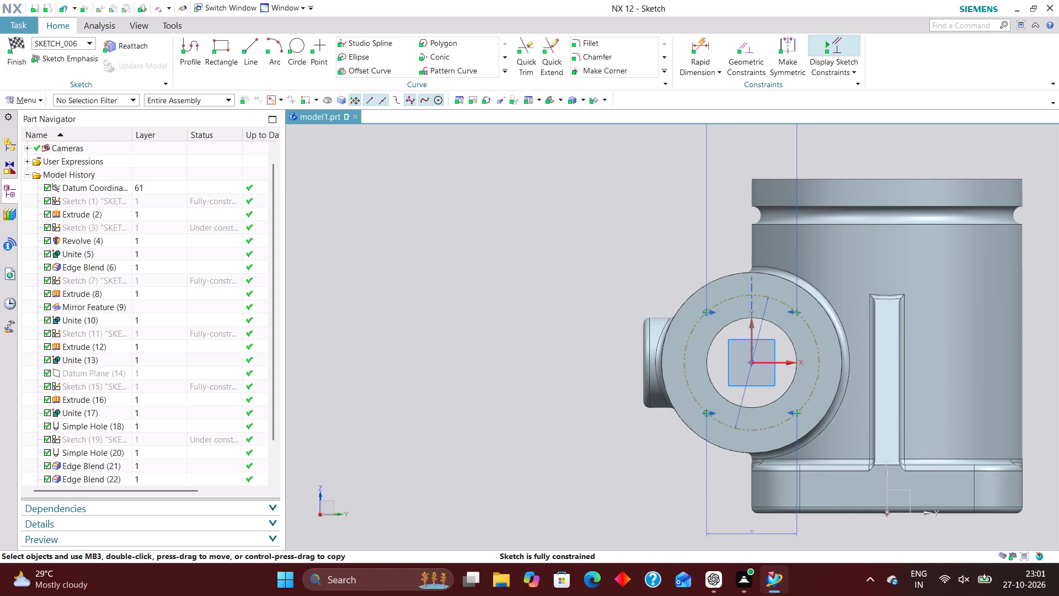
Finish the sketch and subtract 8 mm diameter simple through-body holes at its four points on the side cylinder's end face.
click(20, 43)
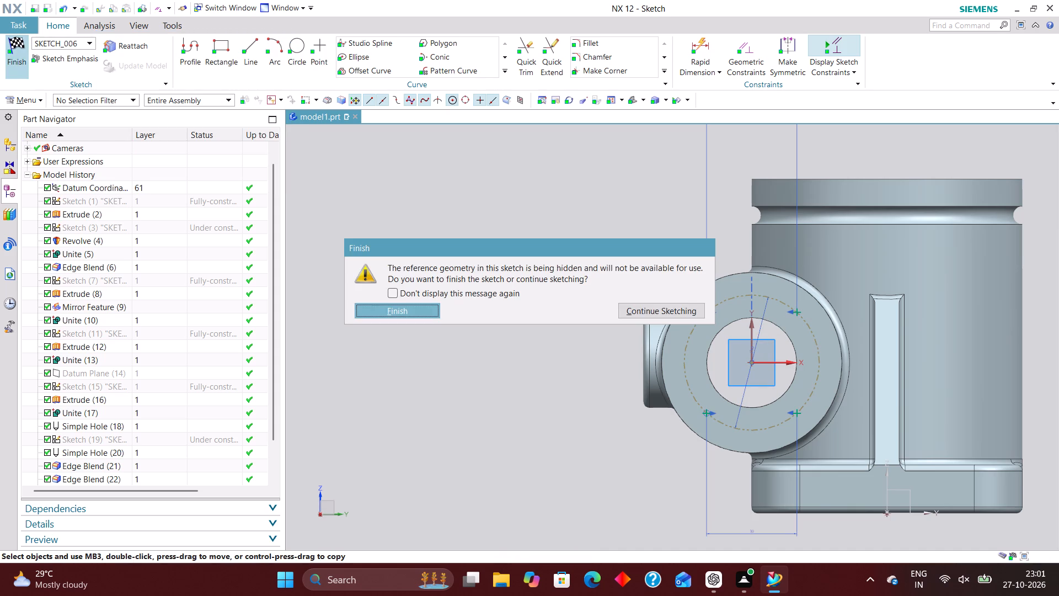
click(413, 308)
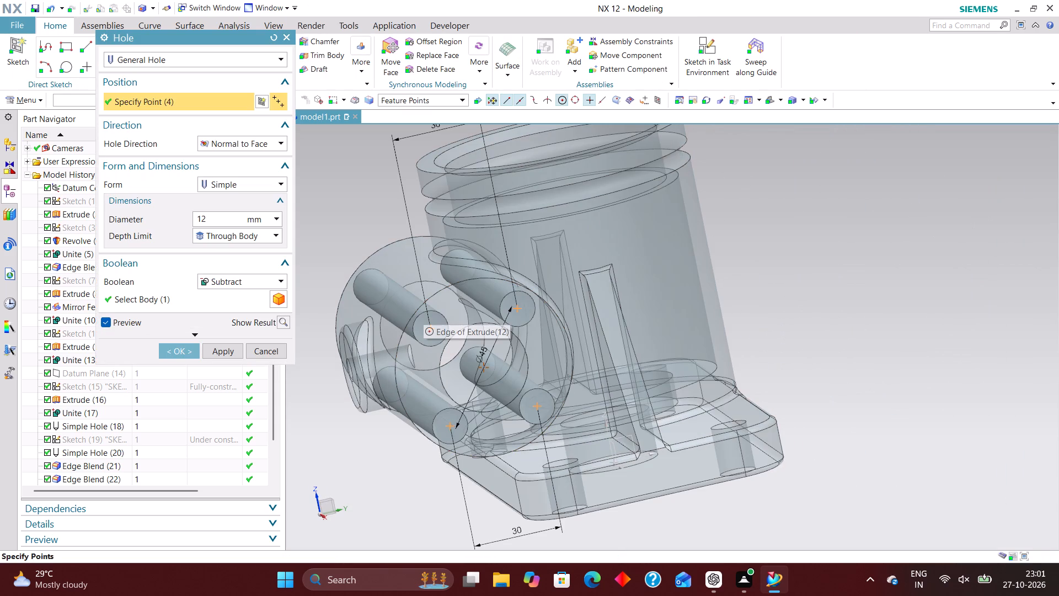
drag(227, 219, 99, 217)
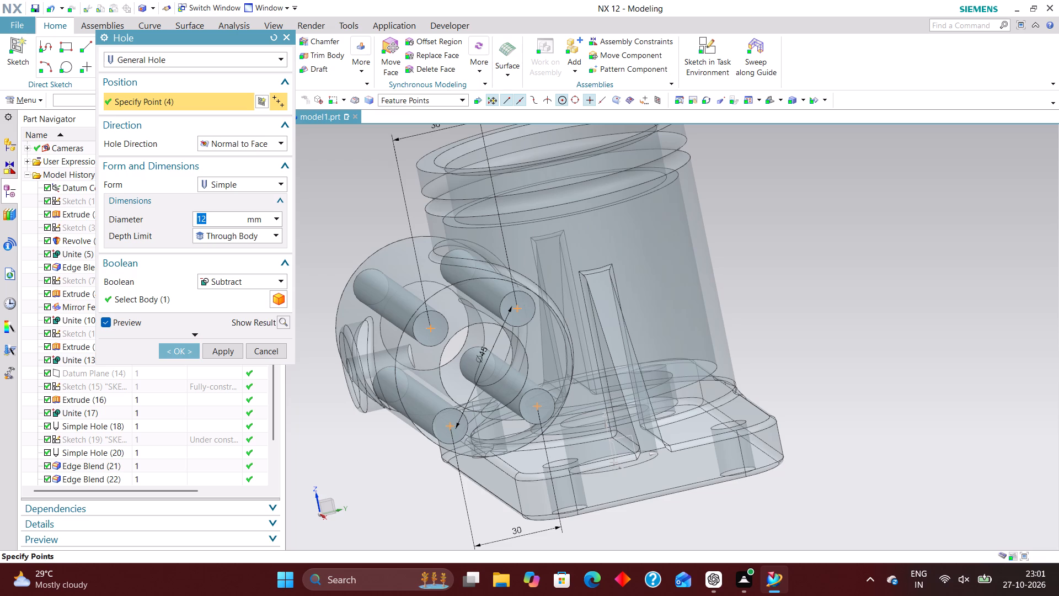
key(8)
key(Return)
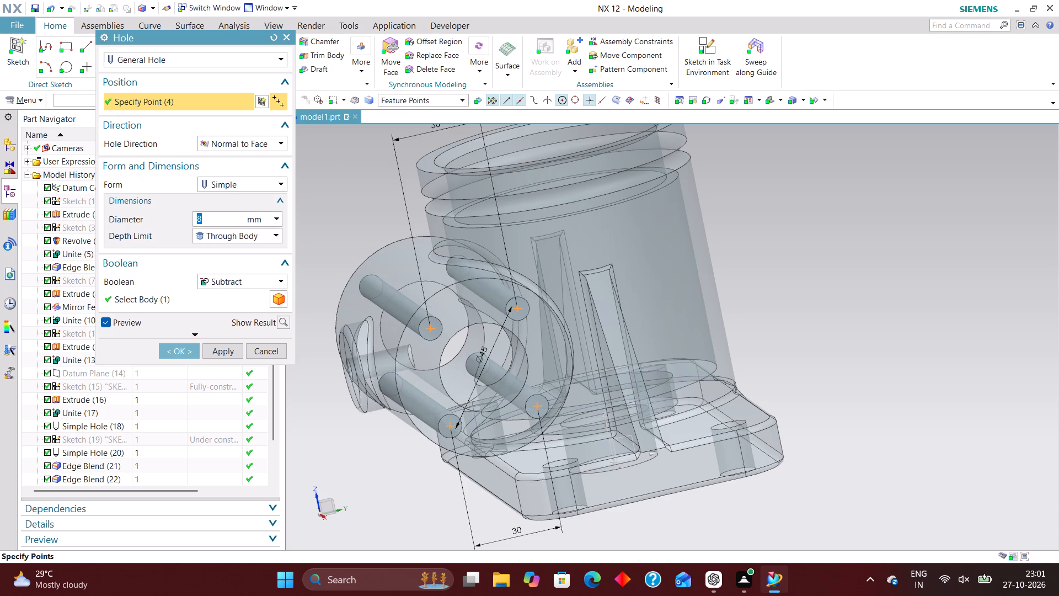
click(181, 352)
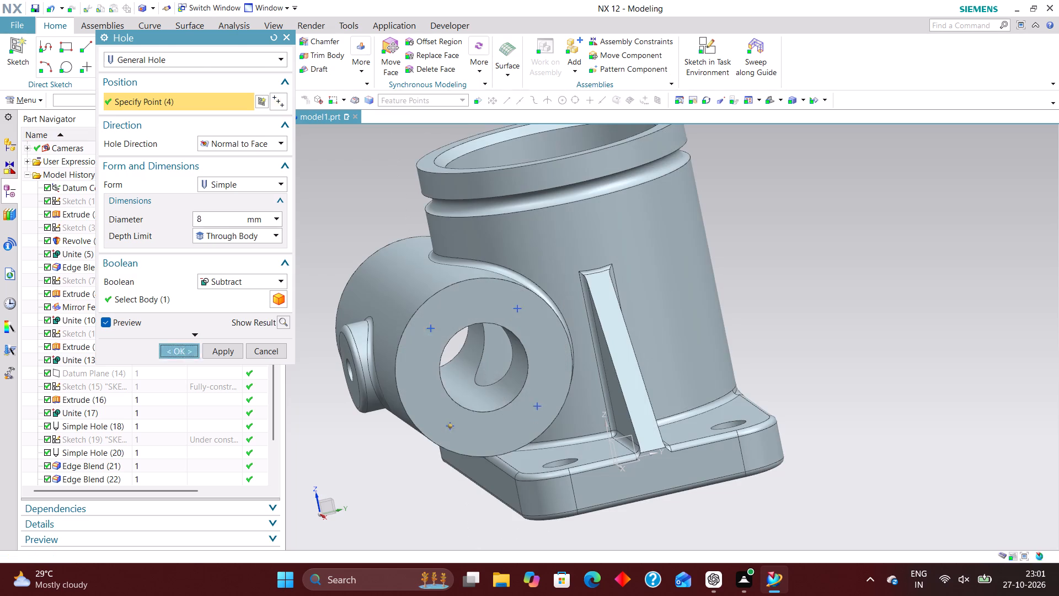
Examine the four end-face holes and how far they run through the side cylinder and main bore.
middle_drag(830, 263, 825, 290)
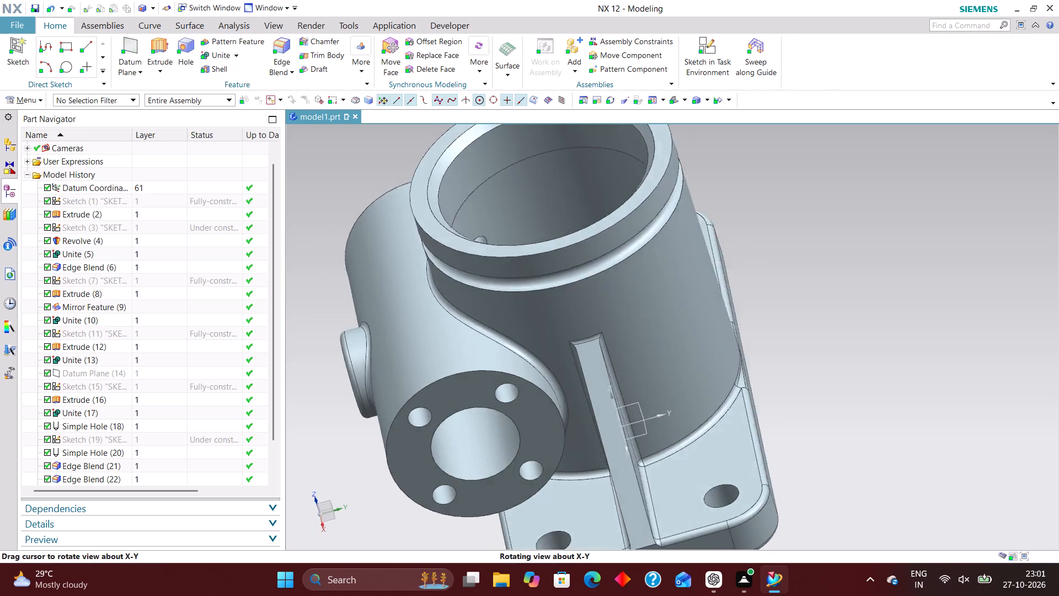
middle_drag(825, 290, 813, 383)
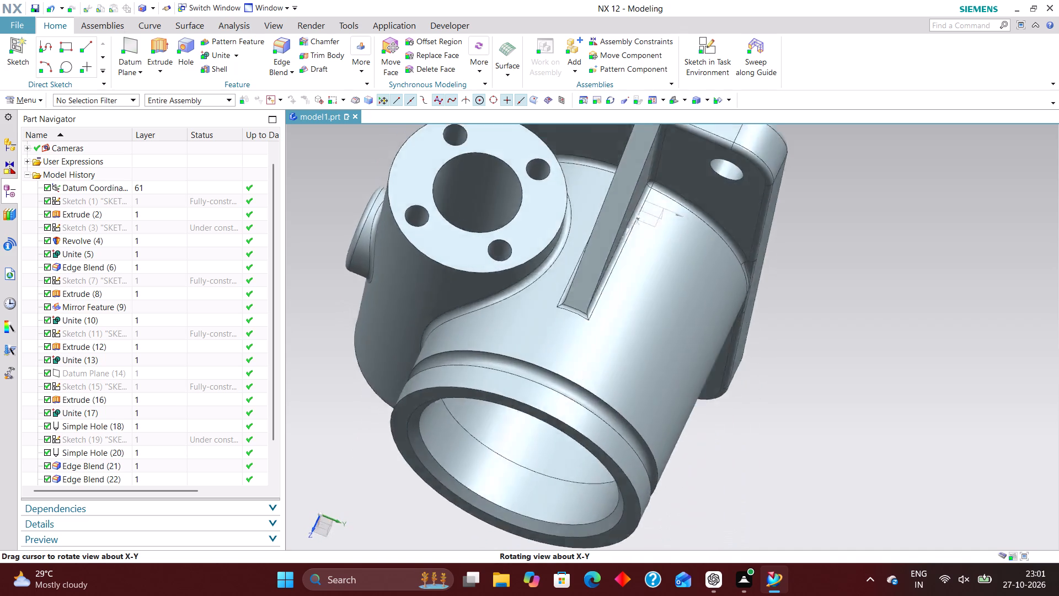
middle_drag(813, 383, 831, 301)
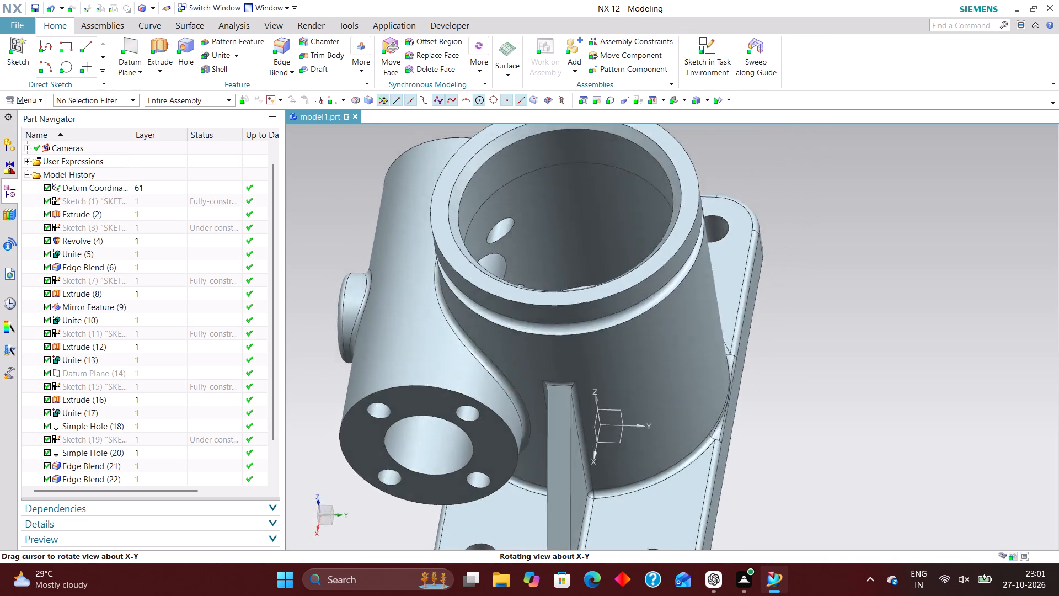
middle_drag(831, 301, 854, 257)
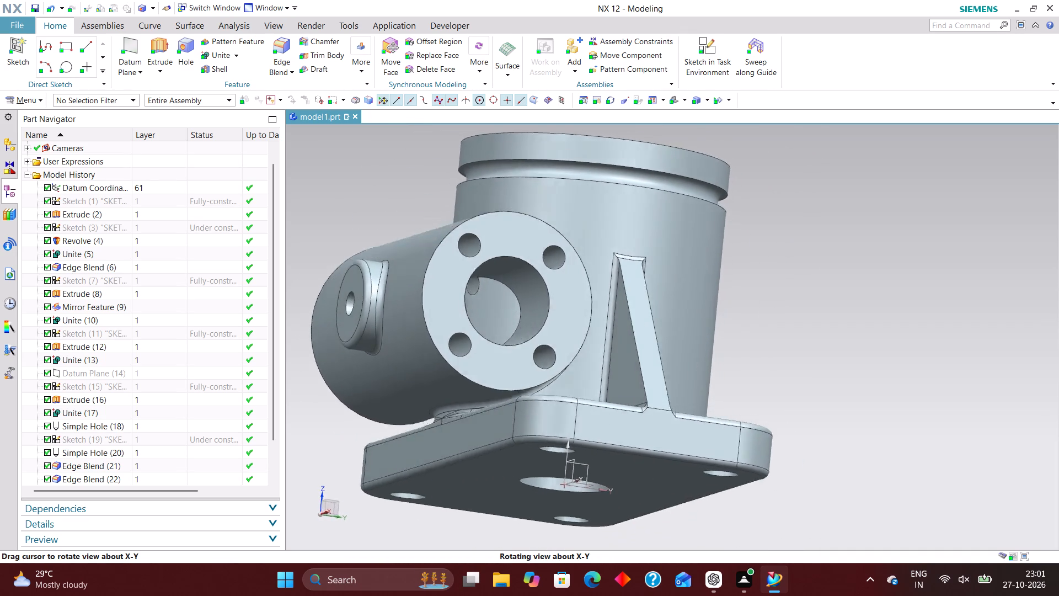
middle_drag(854, 257, 879, 261)
middle_drag(879, 261, 805, 317)
scroll(803, 315, up, 1)
middle_drag(805, 317, 903, 270)
middle_drag(900, 276, 894, 283)
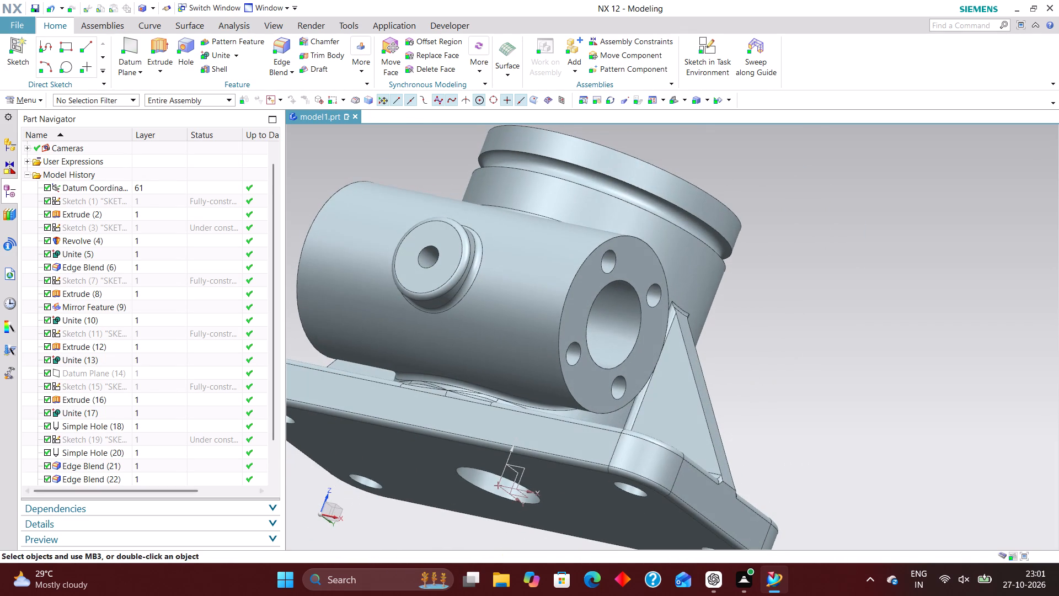
scroll(134, 391, down, 7)
Edit the four-hole feature on the side cylinder's end face, changing its depth limit to Value with a 22 mm depth.
click(148, 465)
right_click(149, 464)
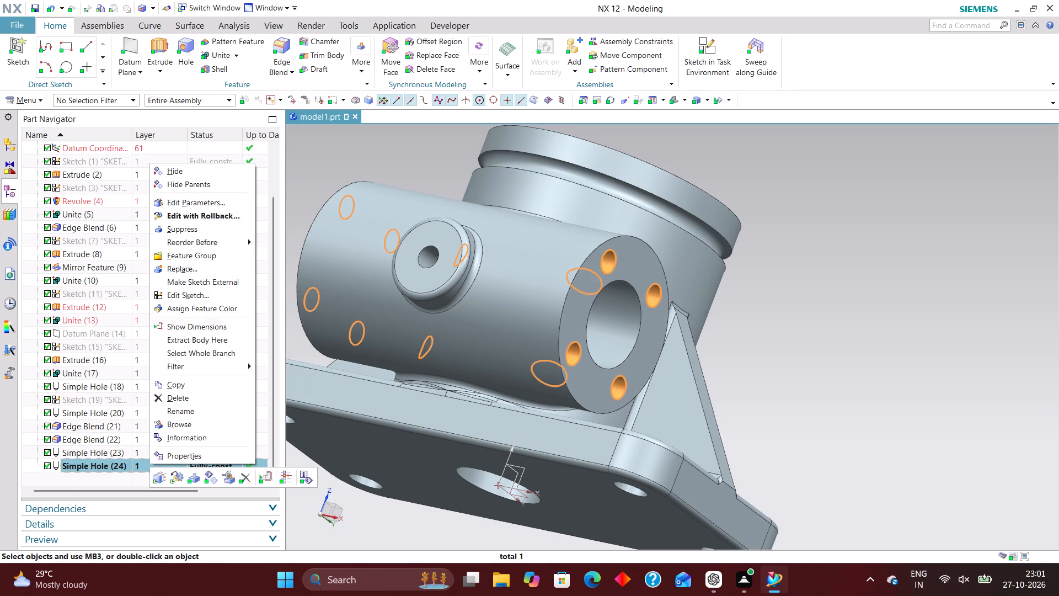
click(230, 214)
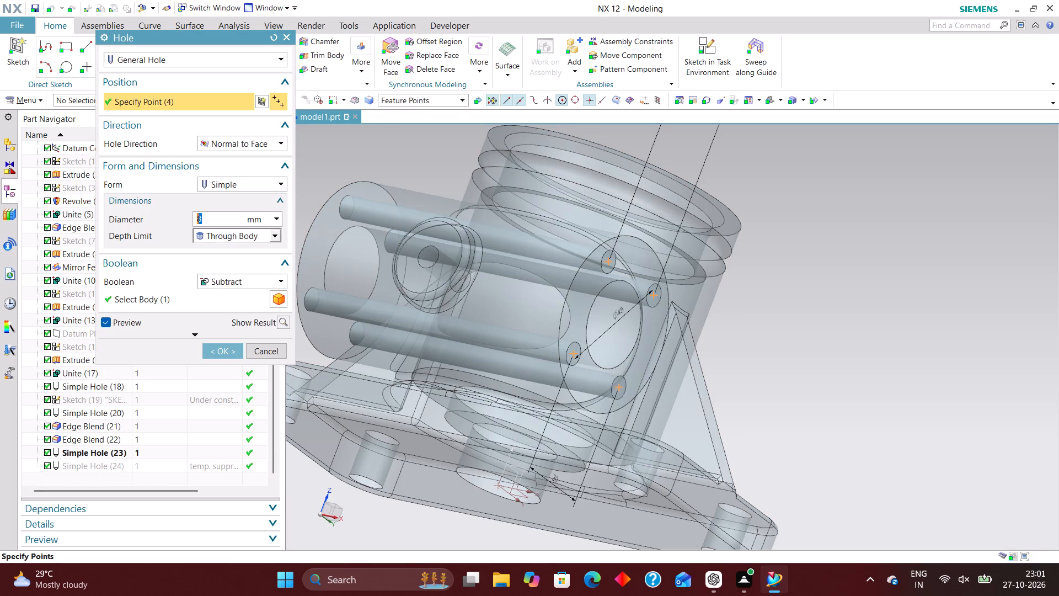
click(234, 235)
click(236, 249)
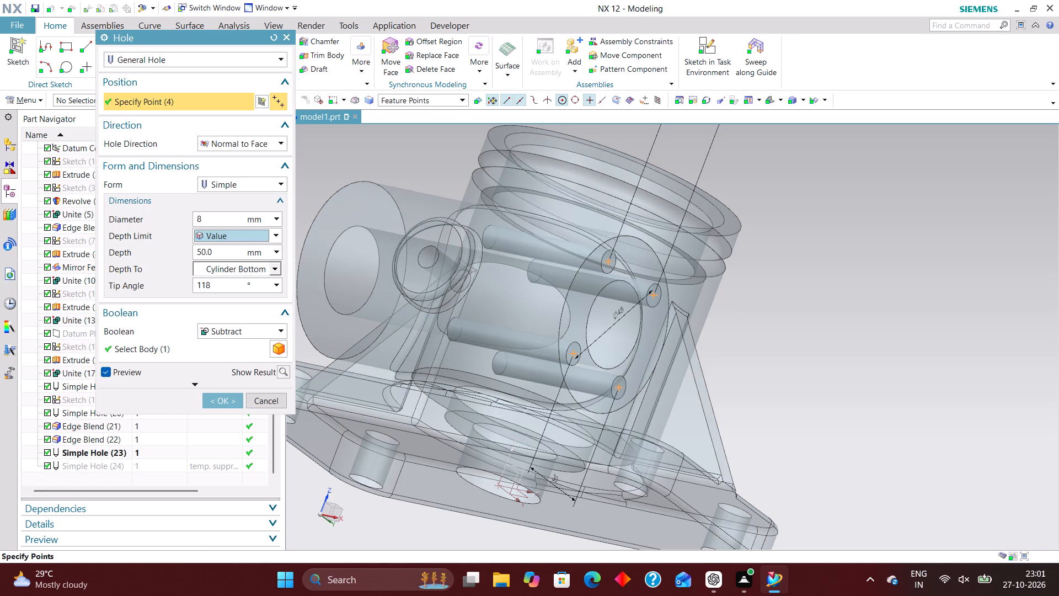
drag(224, 253, 178, 252)
text(22)
key(Return)
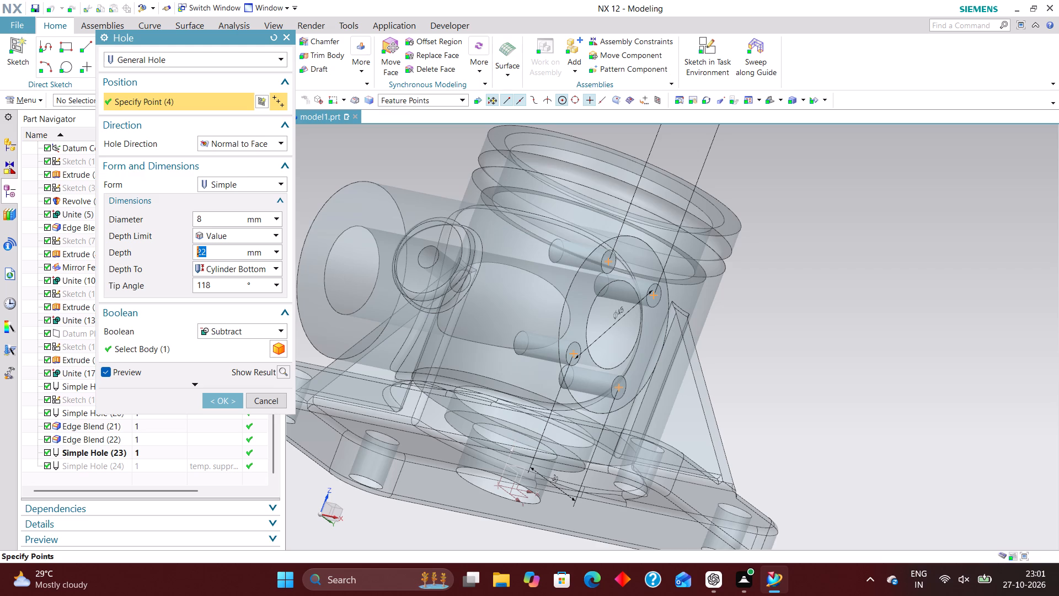
click(216, 404)
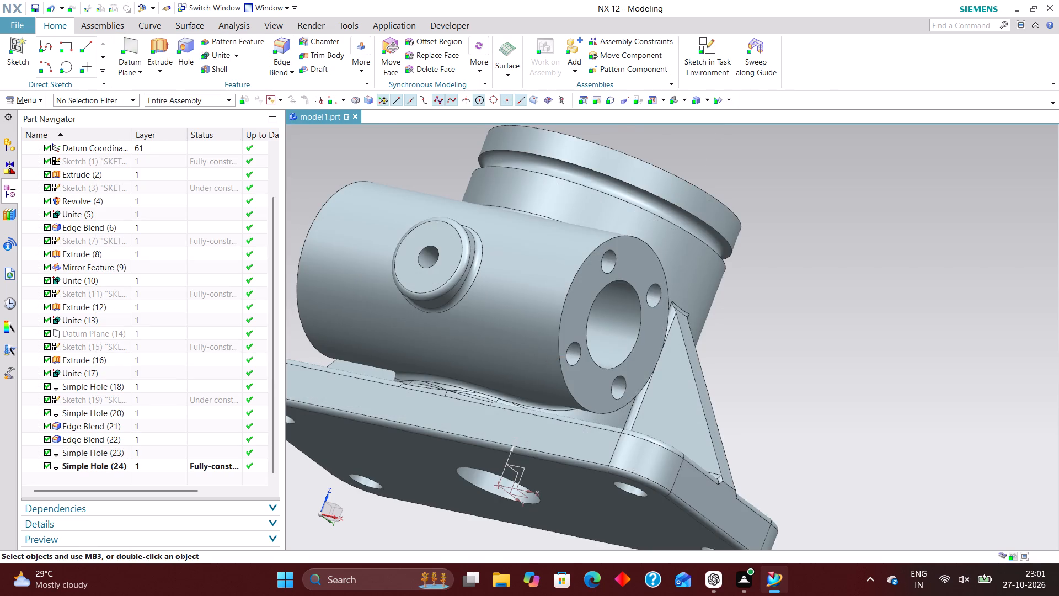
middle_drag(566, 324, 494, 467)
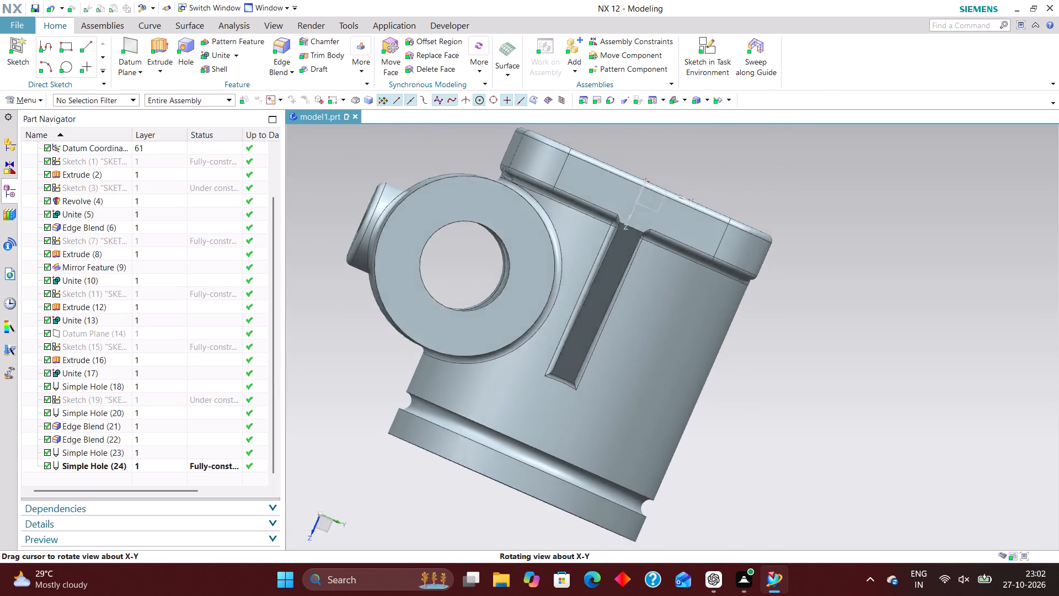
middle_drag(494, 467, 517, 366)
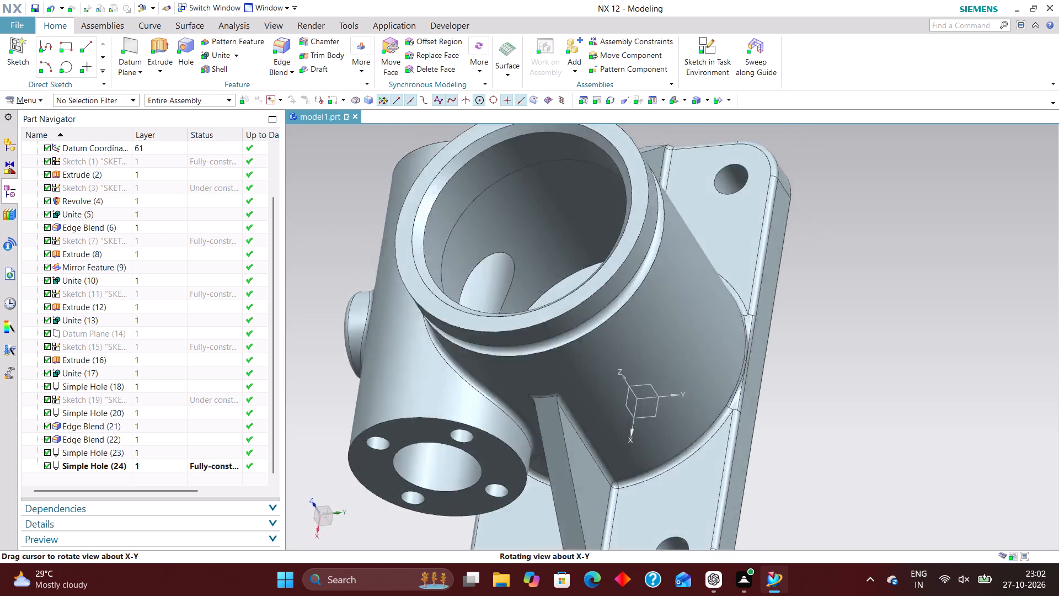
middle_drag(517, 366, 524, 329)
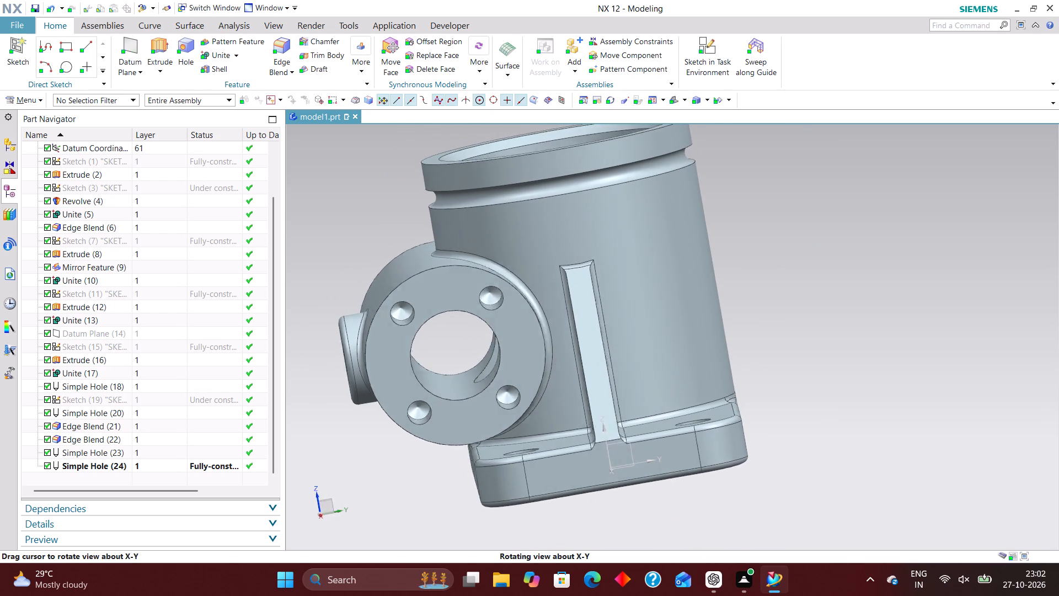
Examine the four end-face holes, the side boss and both ends of the side cylinder from several angles.
middle_drag(524, 329, 522, 337)
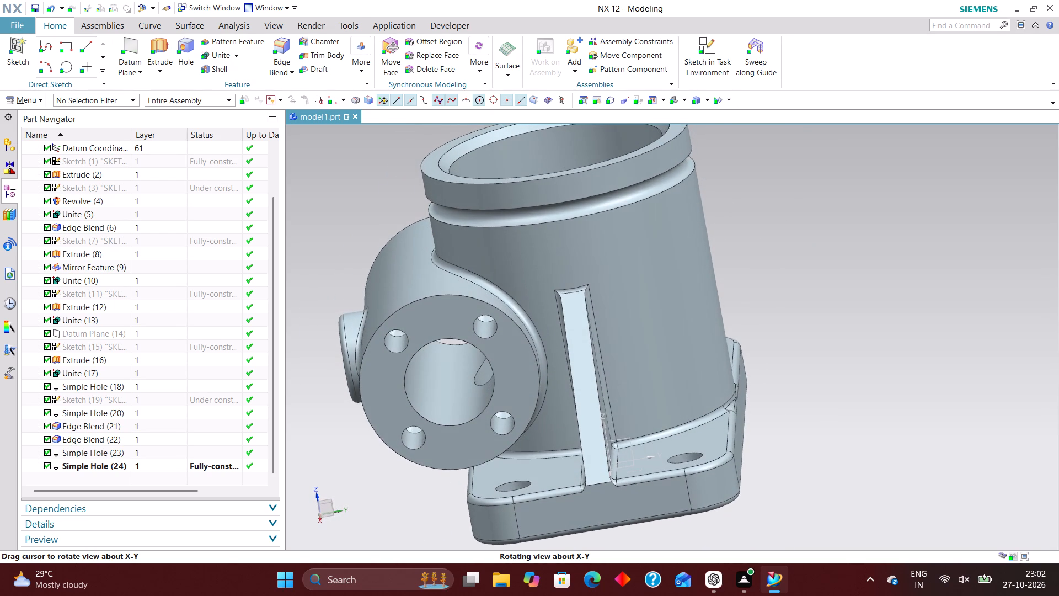
middle_drag(522, 337, 533, 340)
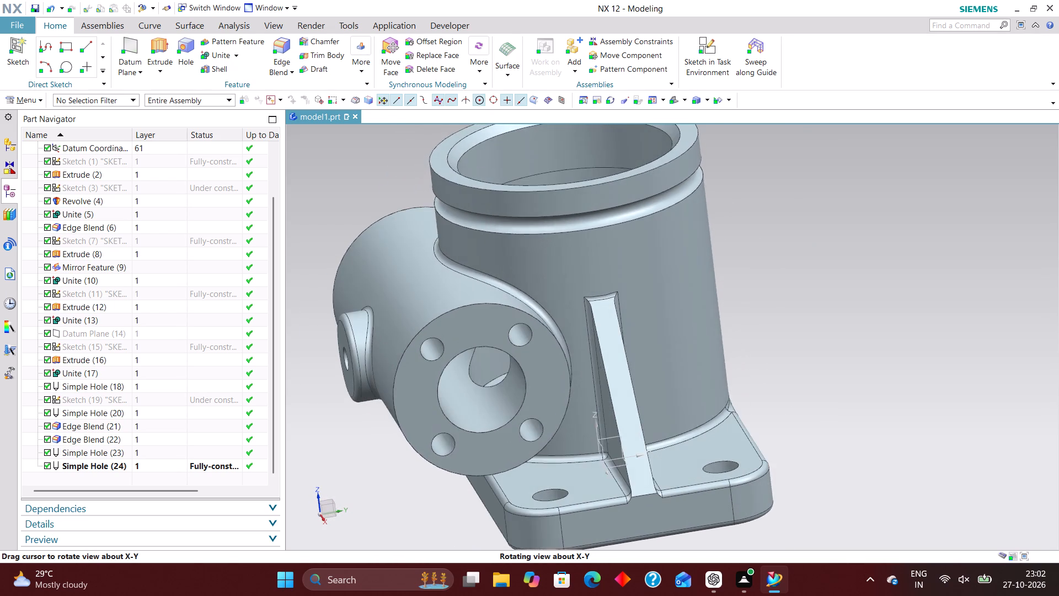
scroll(510, 336, down, 2)
middle_drag(462, 337, 493, 332)
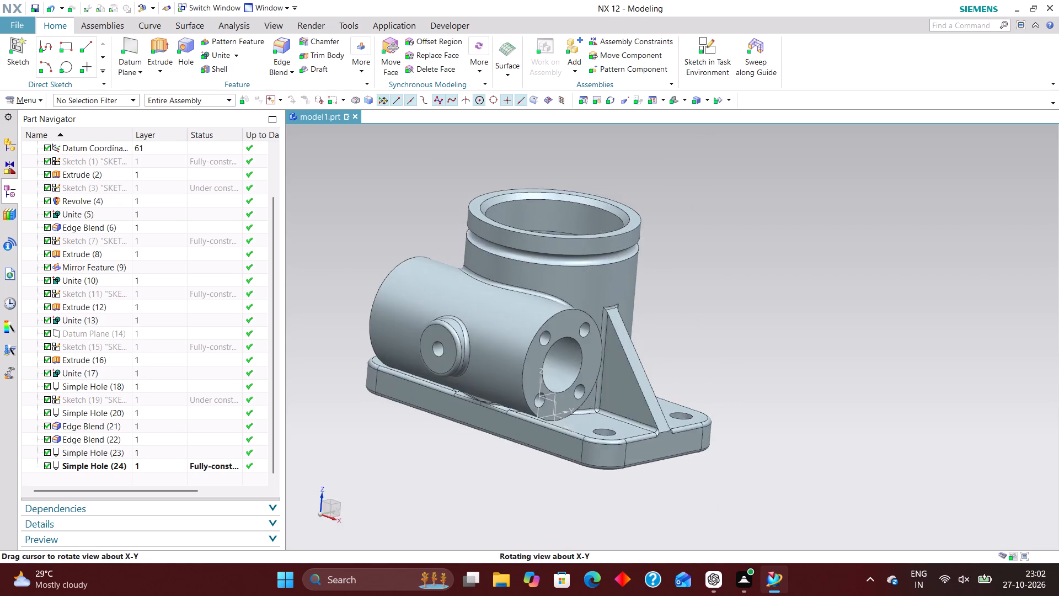
middle_drag(493, 332, 535, 338)
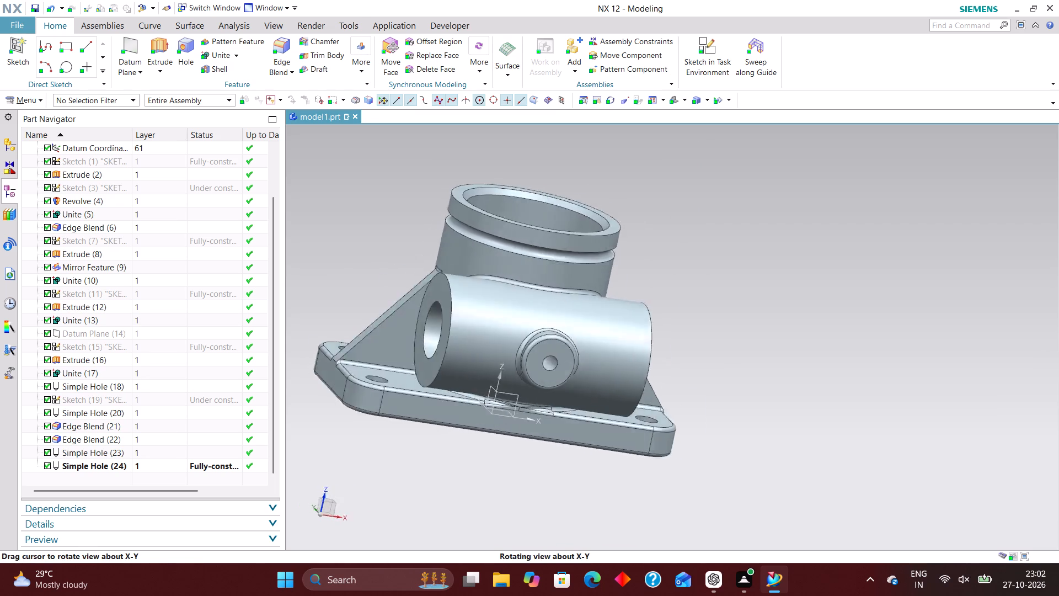
middle_drag(535, 338, 489, 334)
middle_drag(489, 334, 494, 334)
middle_click(540, 340)
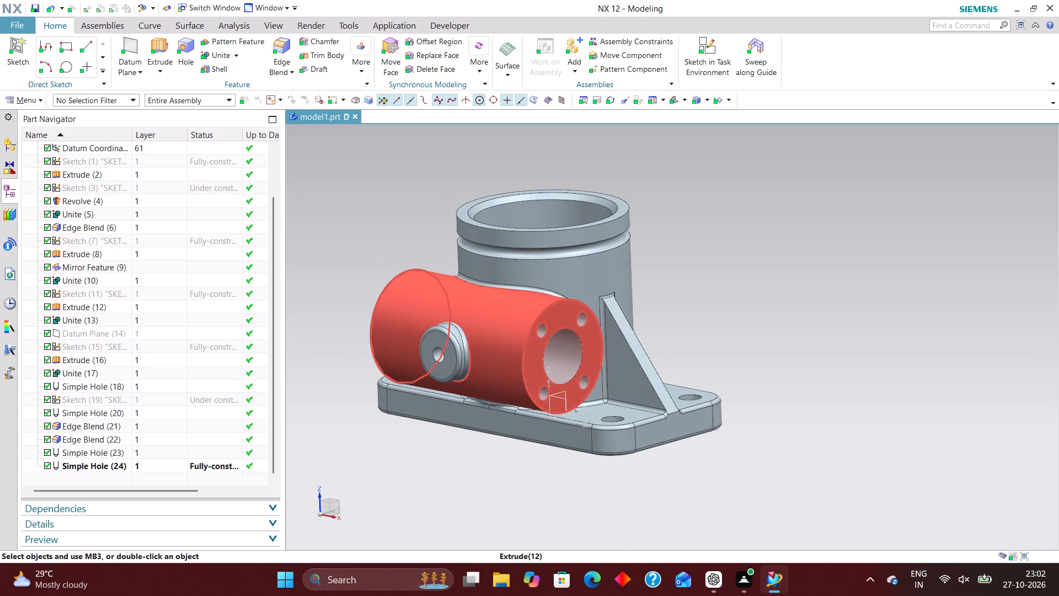
Mirror the four-hole feature about the datum coordinate system's YZ plane onto the side cylinder's opposite end face.
scroll(545, 339, up, 3)
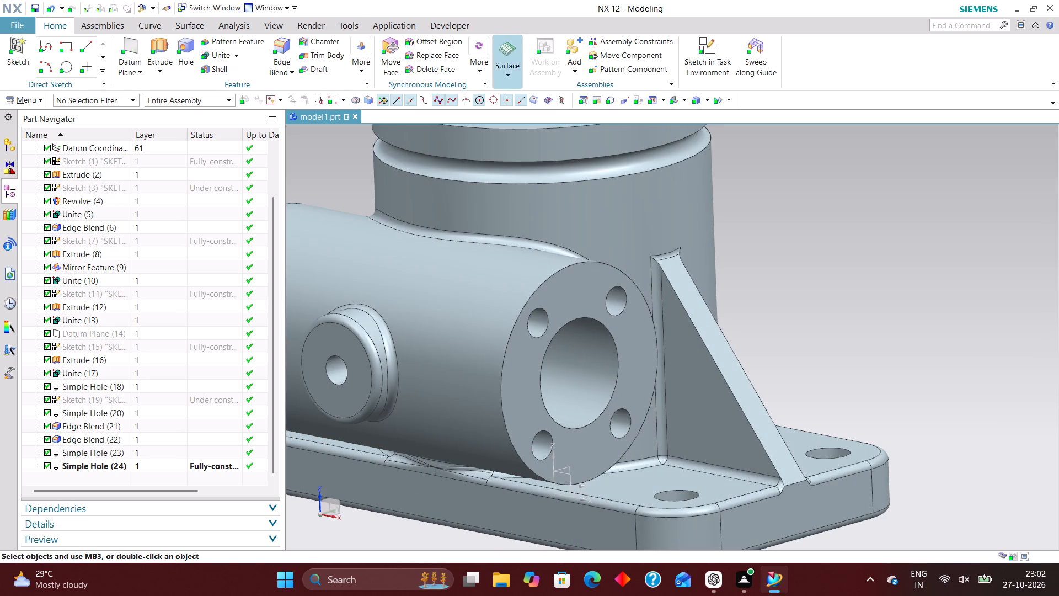
click(363, 61)
click(390, 101)
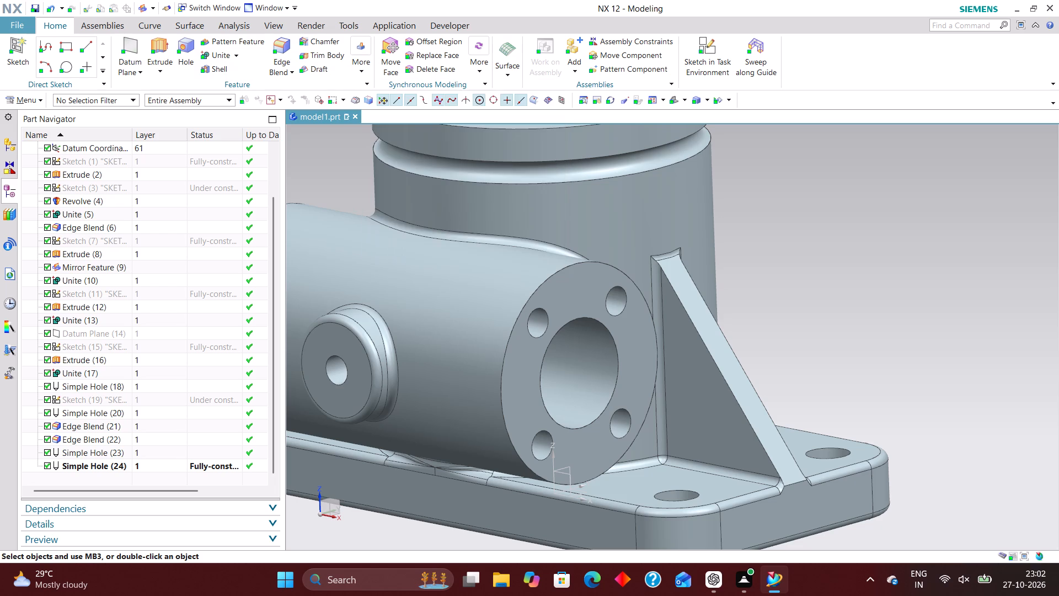
click(625, 296)
scroll(593, 325, down, 3)
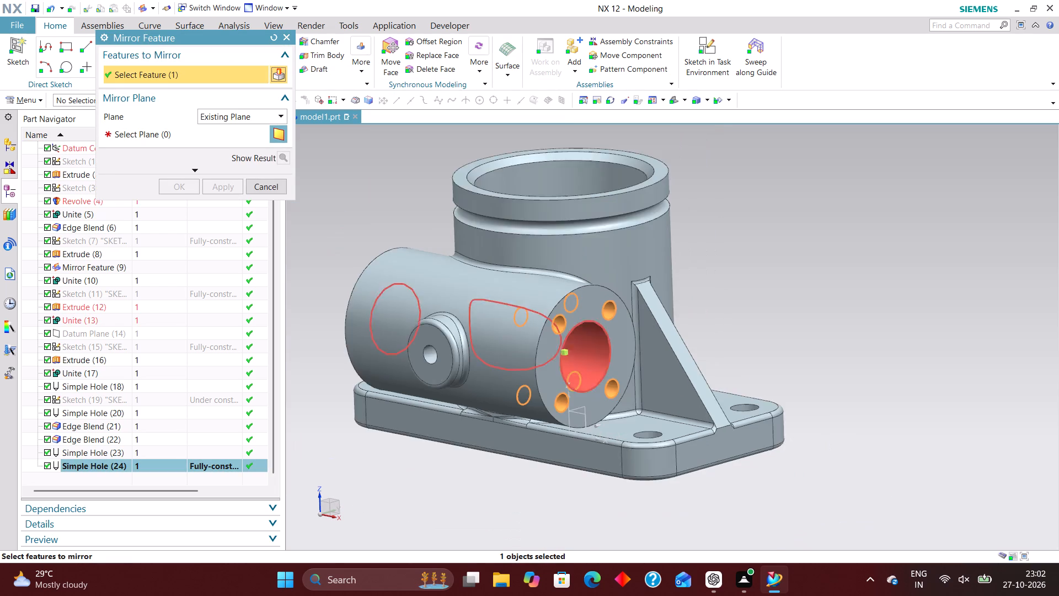
click(128, 134)
scroll(561, 407, up, 4)
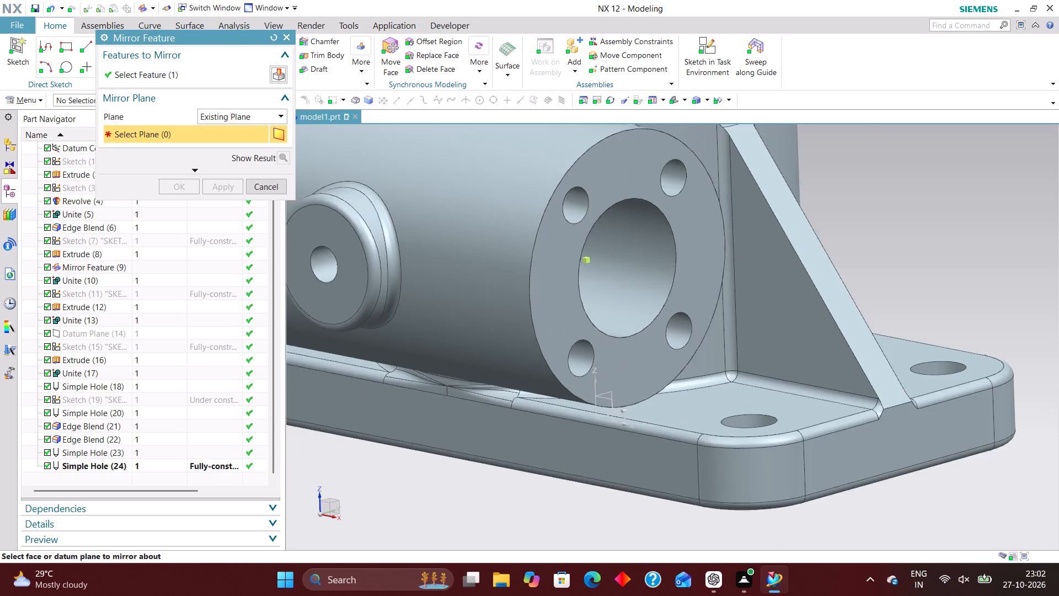
scroll(536, 429, up, 1)
middle_drag(542, 429, 608, 430)
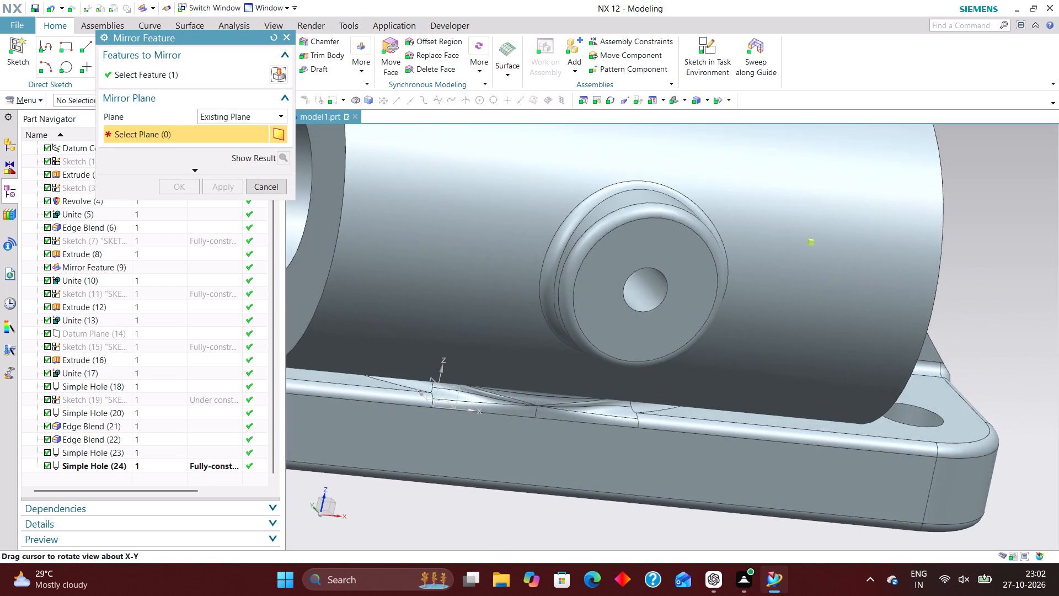
scroll(420, 388, up, 7)
scroll(482, 402, down, 5)
middle_drag(460, 466, 491, 454)
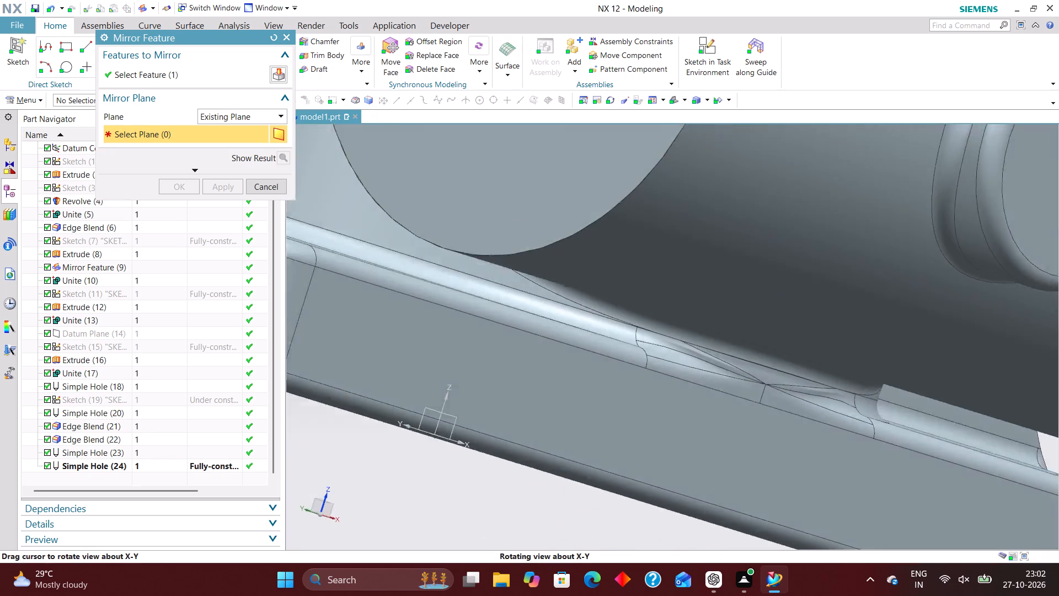
middle_drag(491, 454, 486, 461)
scroll(432, 403, up, 3)
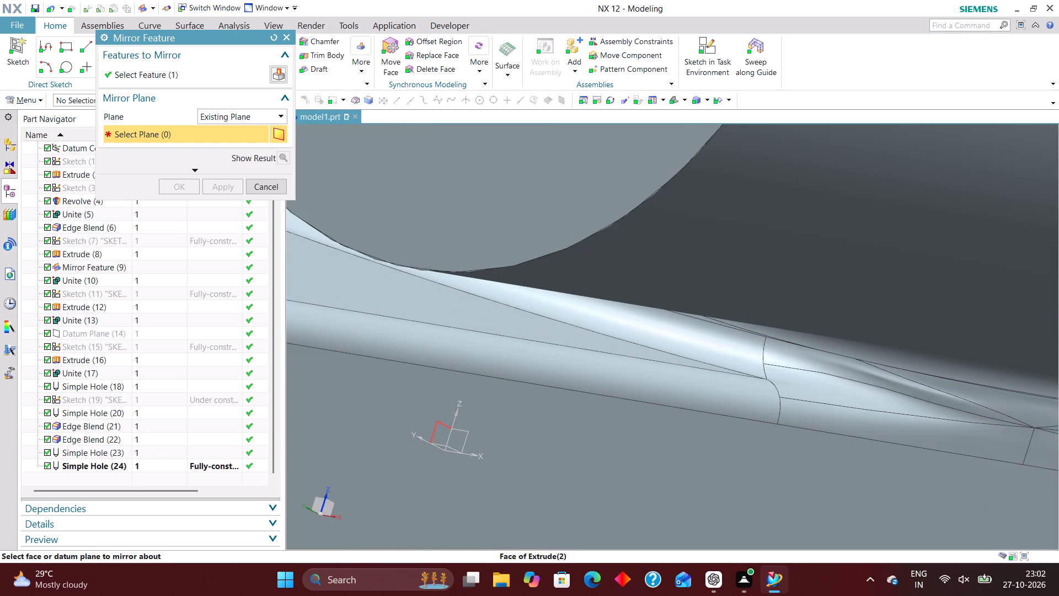
click(437, 425)
scroll(465, 383, down, 9)
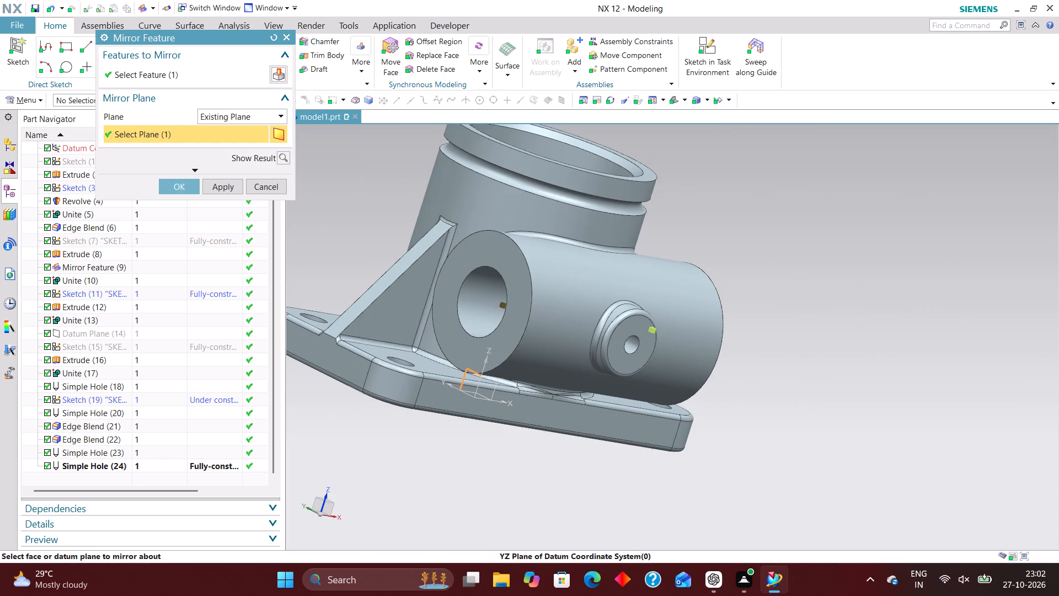
middle_click(446, 338)
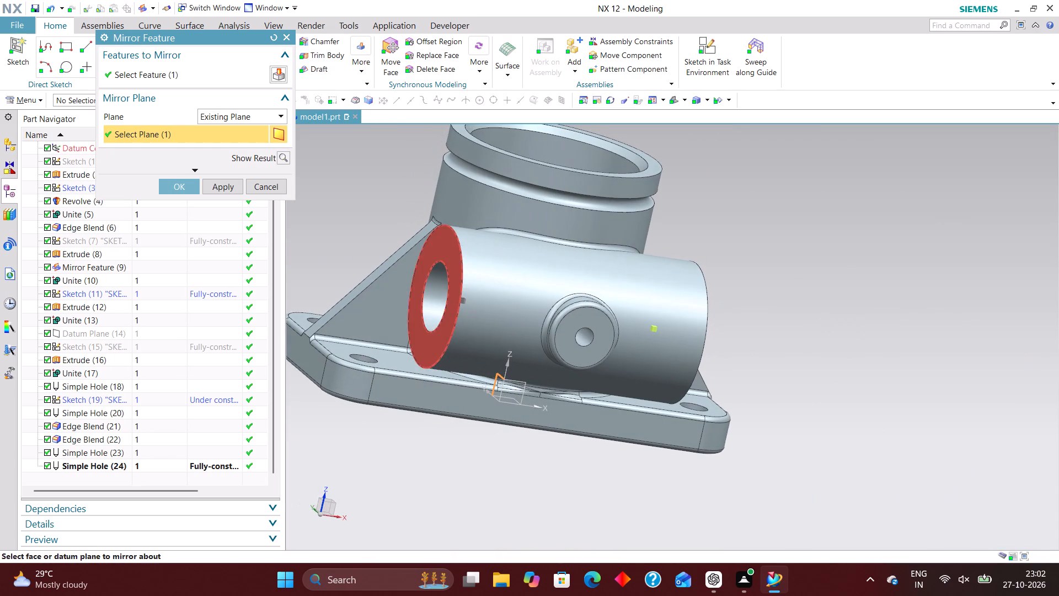
click(213, 184)
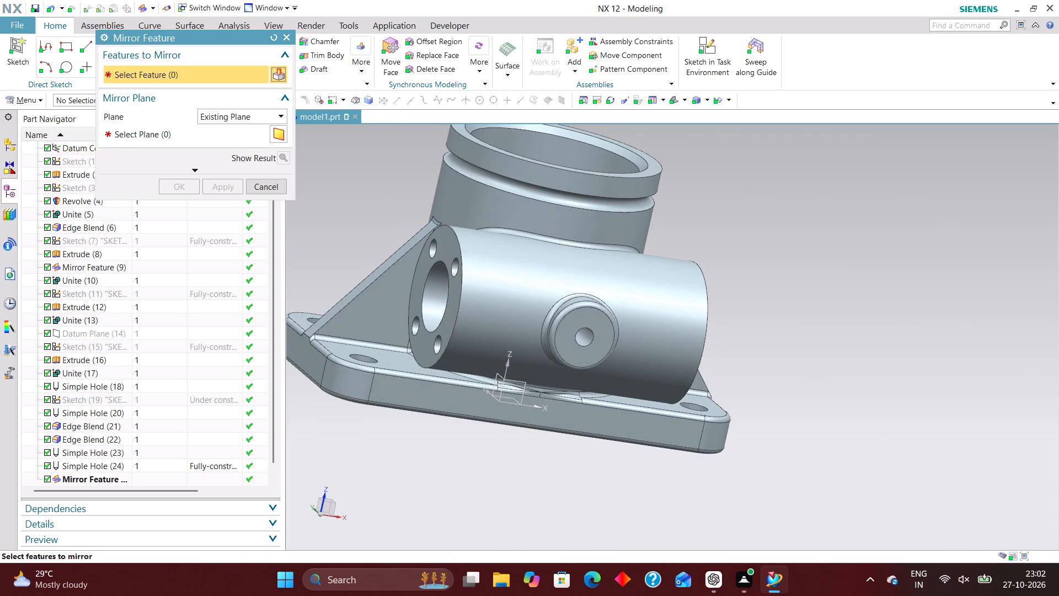
click(265, 187)
Examine the hole patterns on both end faces of the side cylinder and the housing from above.
middle_drag(627, 405, 525, 377)
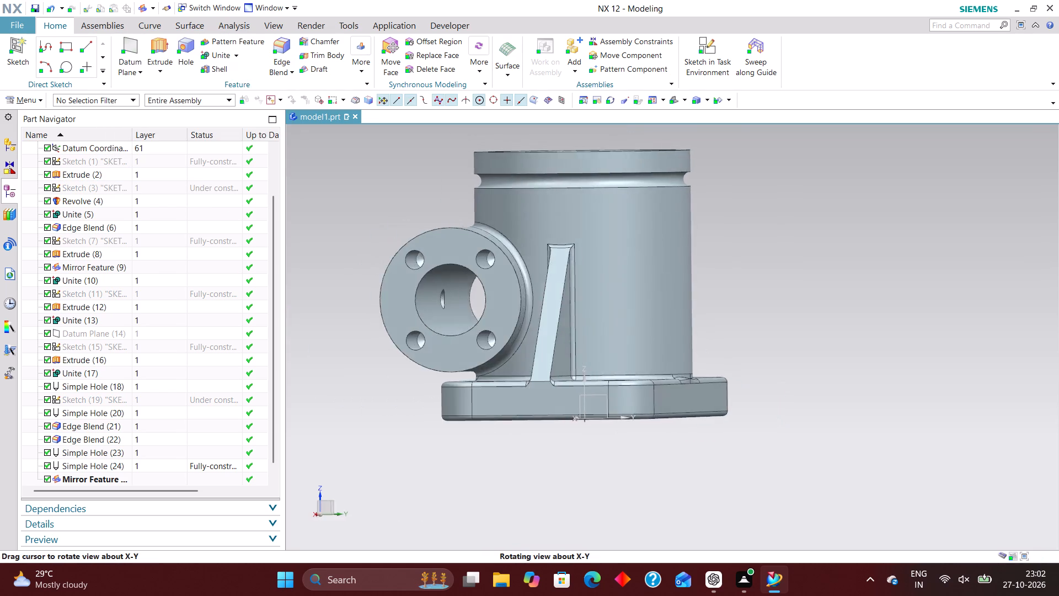
middle_drag(525, 377, 586, 383)
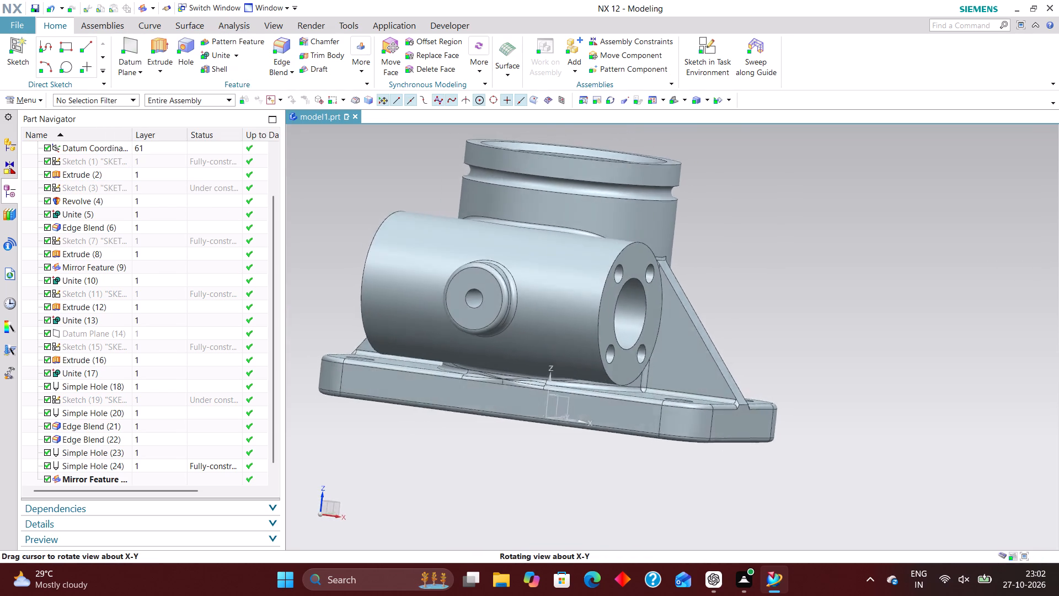
middle_drag(586, 383, 597, 462)
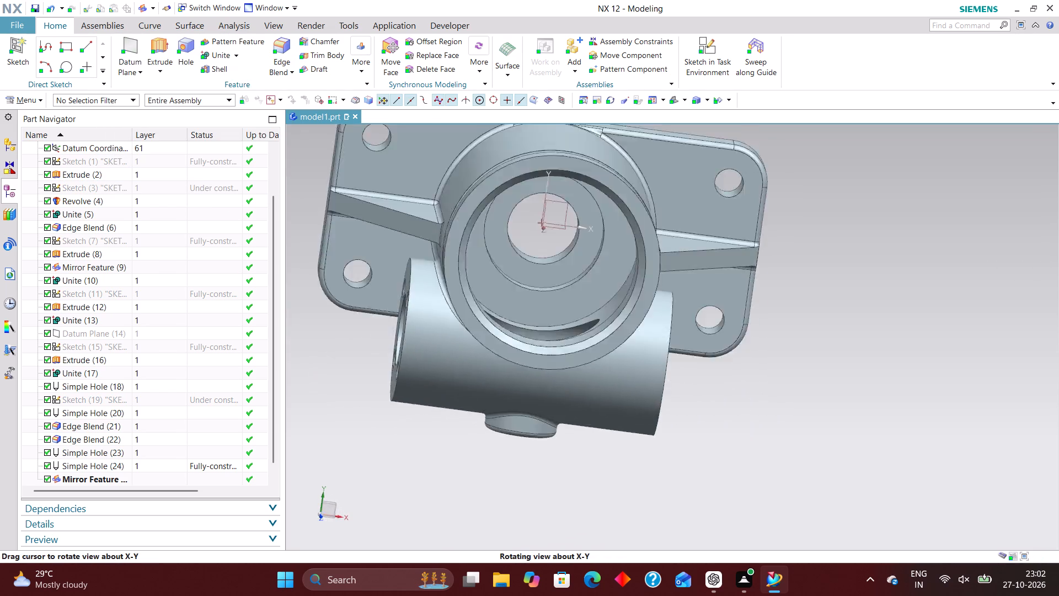
middle_drag(597, 462, 600, 384)
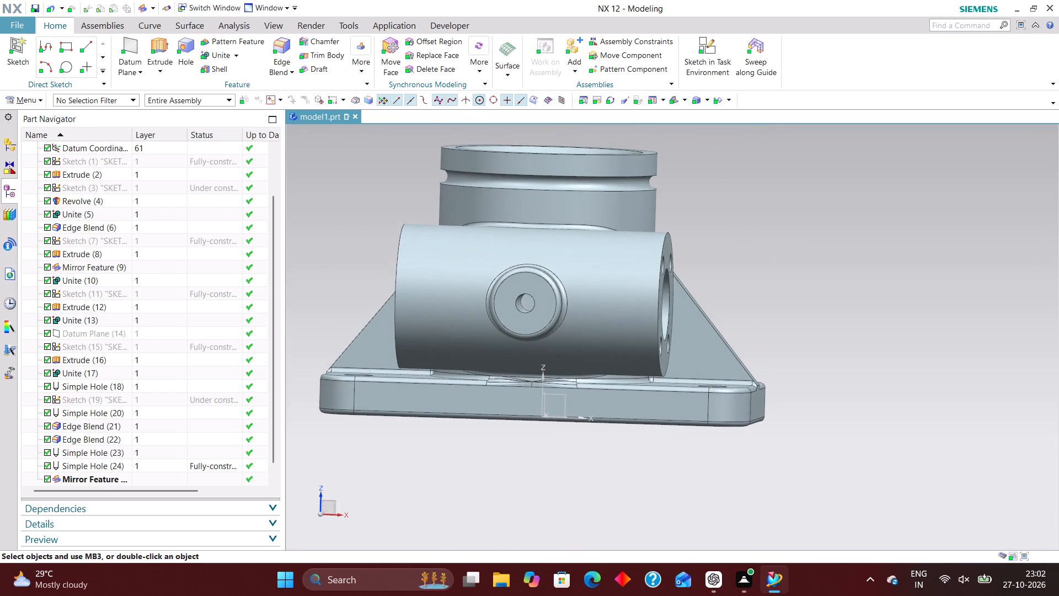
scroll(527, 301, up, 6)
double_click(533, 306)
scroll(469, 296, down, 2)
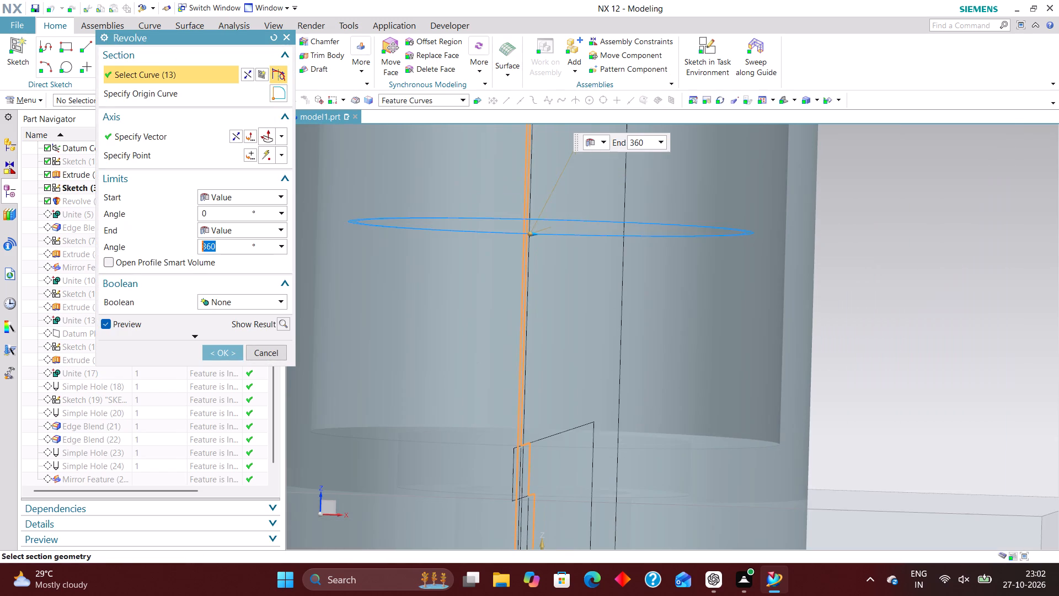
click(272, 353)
Inspect the housing's end-face holes, ribs, main bore and base from all sides, including the isometric view.
middle_drag(563, 349, 475, 350)
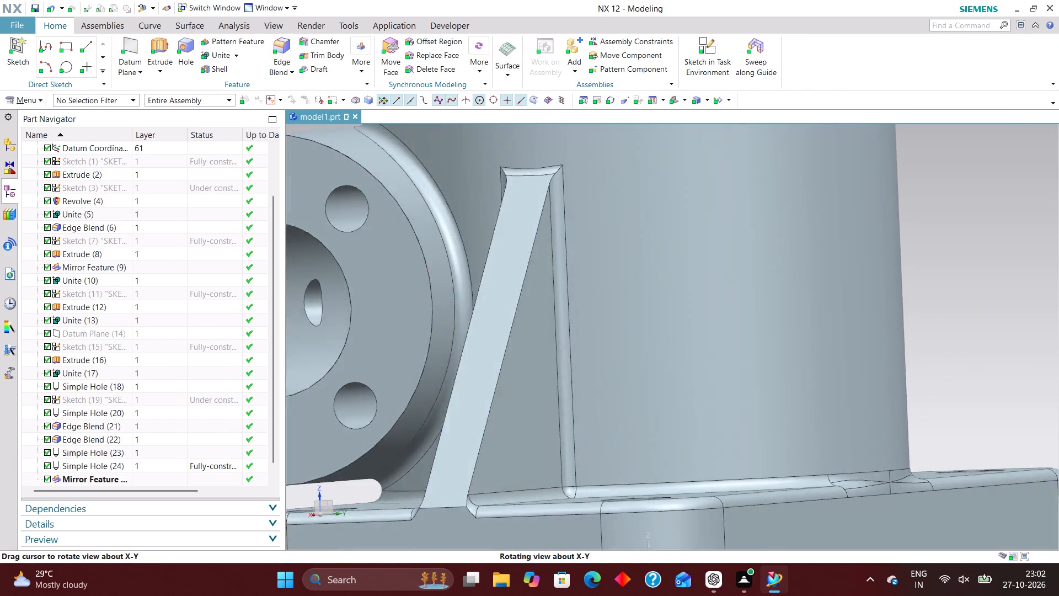
middle_drag(475, 350, 428, 399)
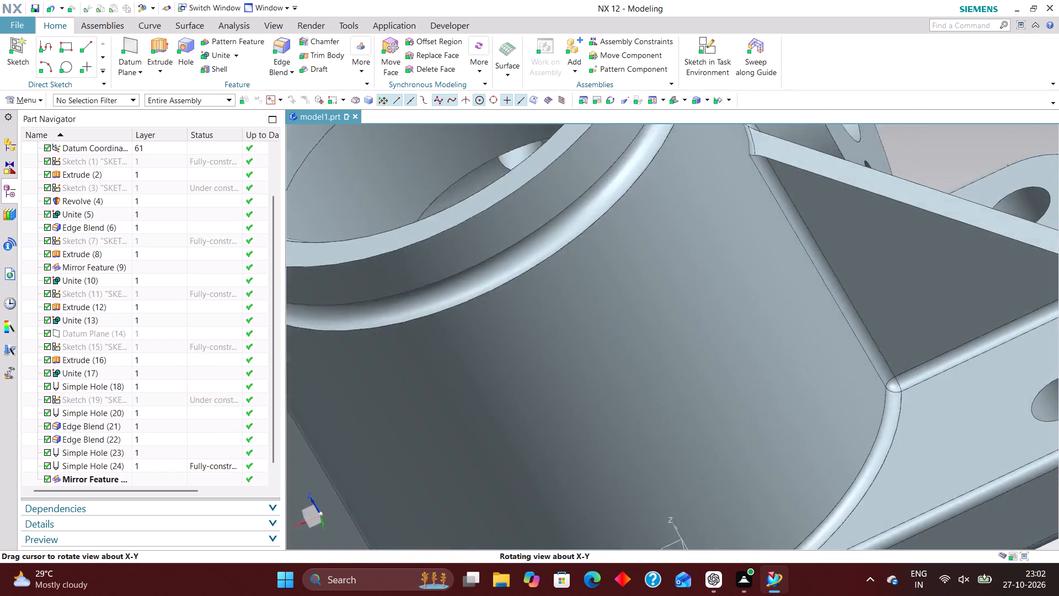
middle_drag(428, 399, 365, 444)
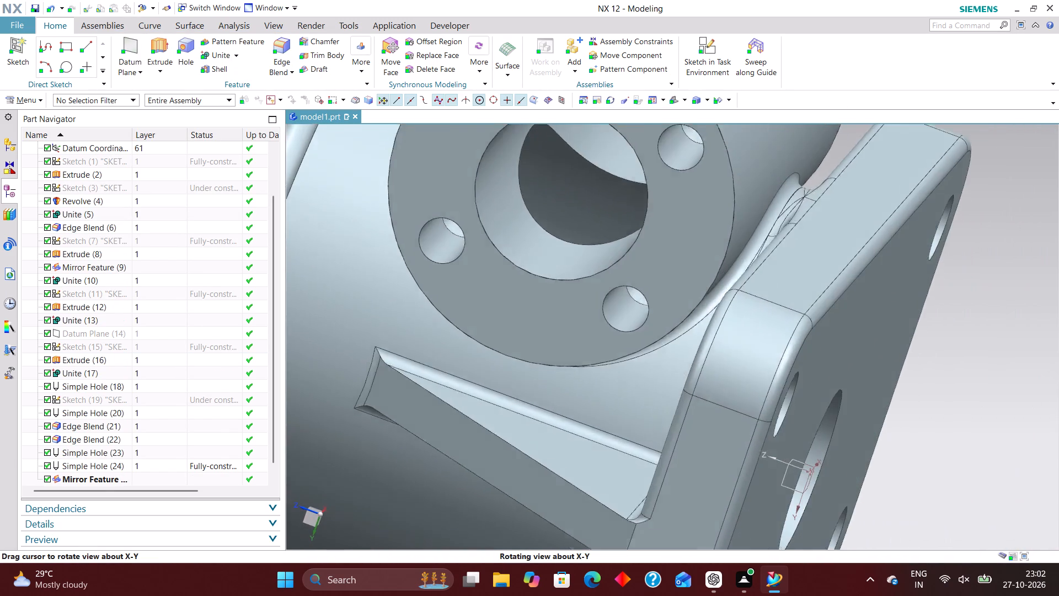
middle_drag(365, 444, 383, 429)
middle_drag(381, 430, 367, 441)
scroll(564, 367, down, 2)
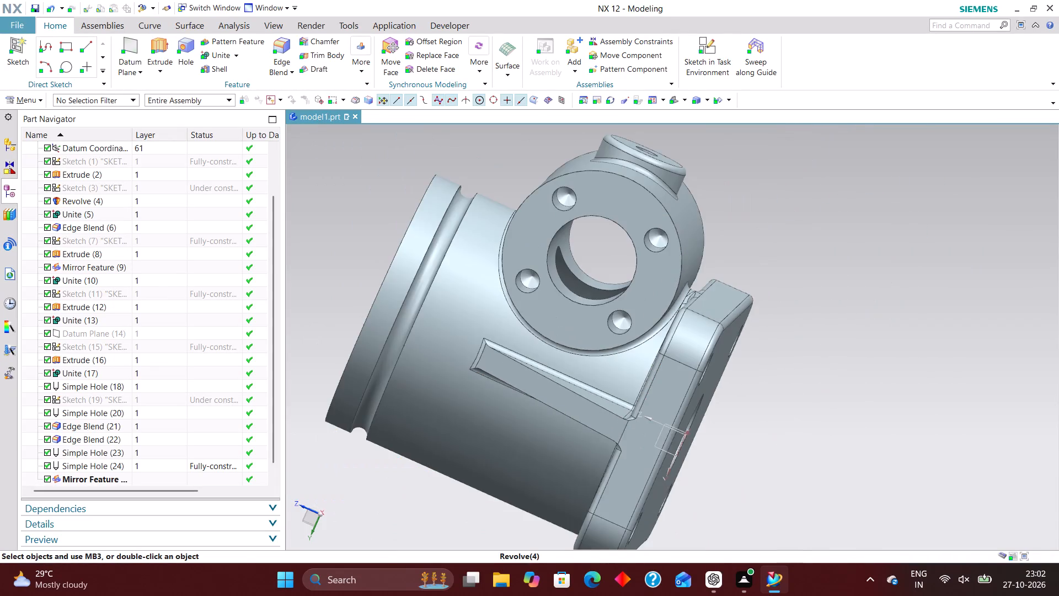
scroll(576, 380, down, 1)
middle_drag(485, 393, 557, 403)
middle_click(567, 397)
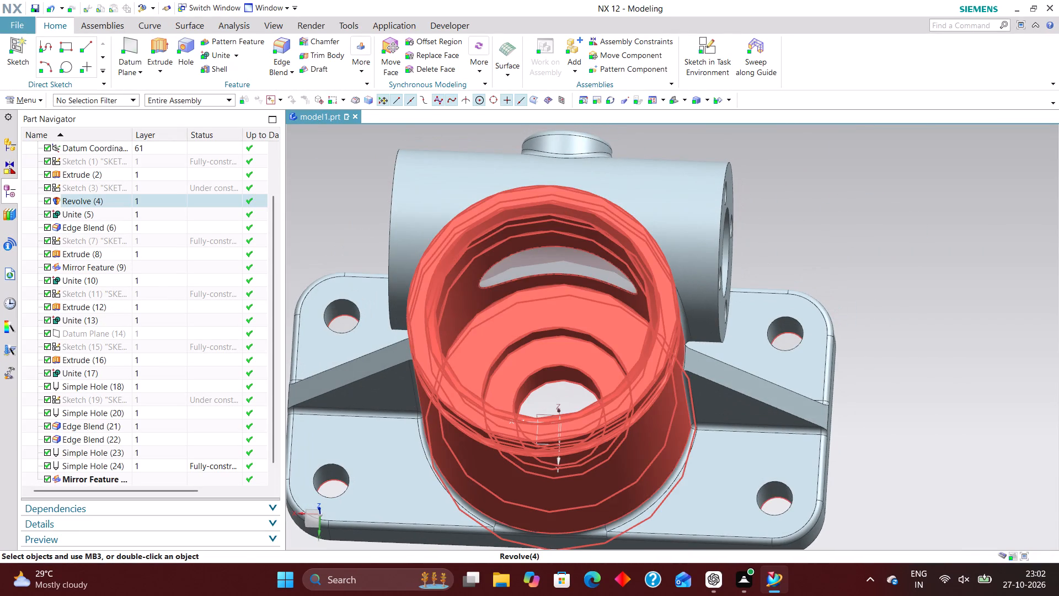
key(End)
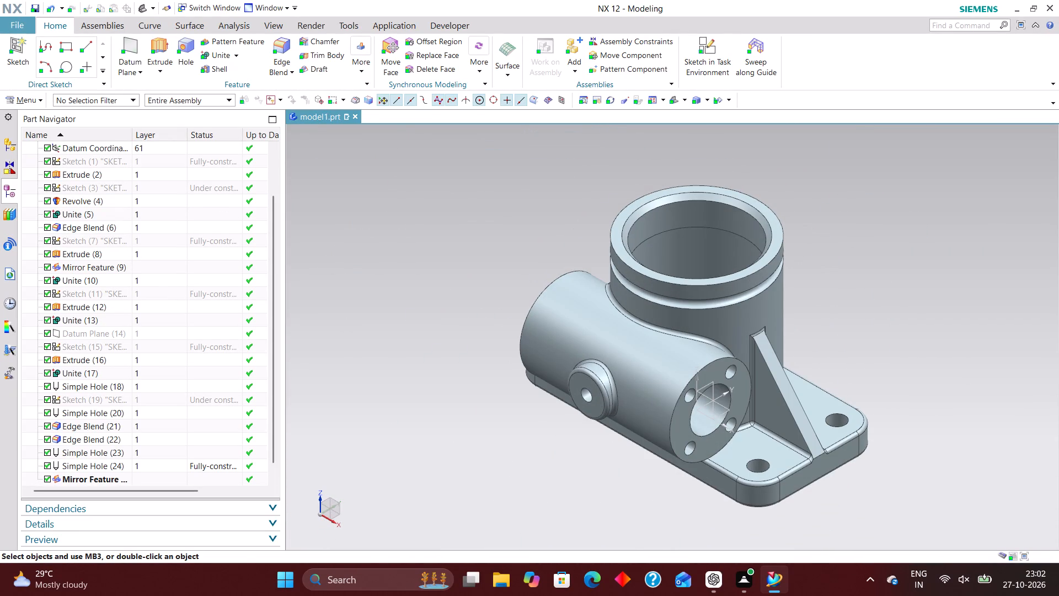
scroll(640, 481, up, 3)
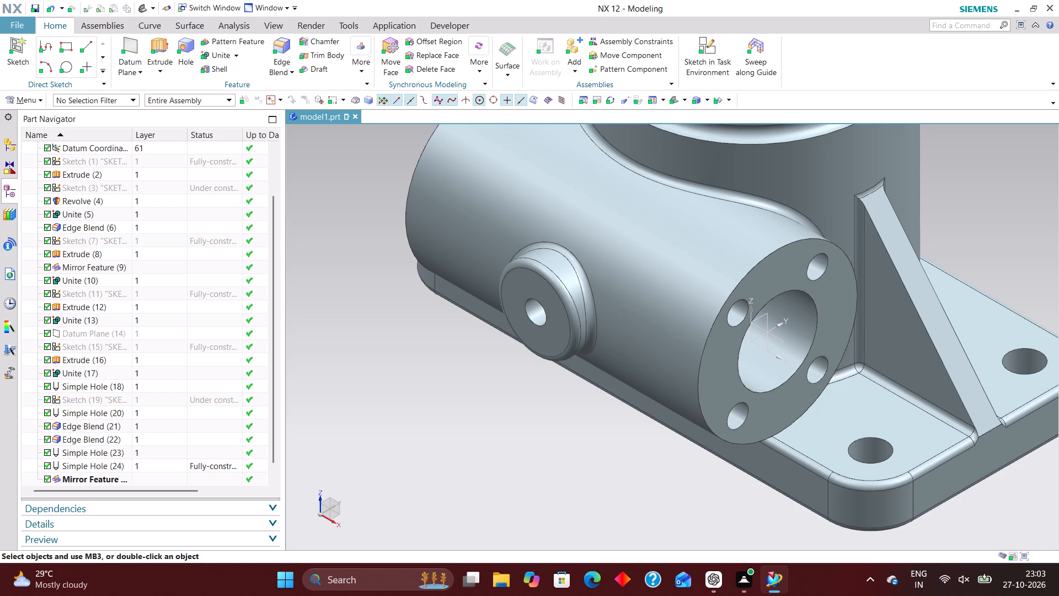
scroll(502, 475, down, 5)
scroll(494, 485, up, 3)
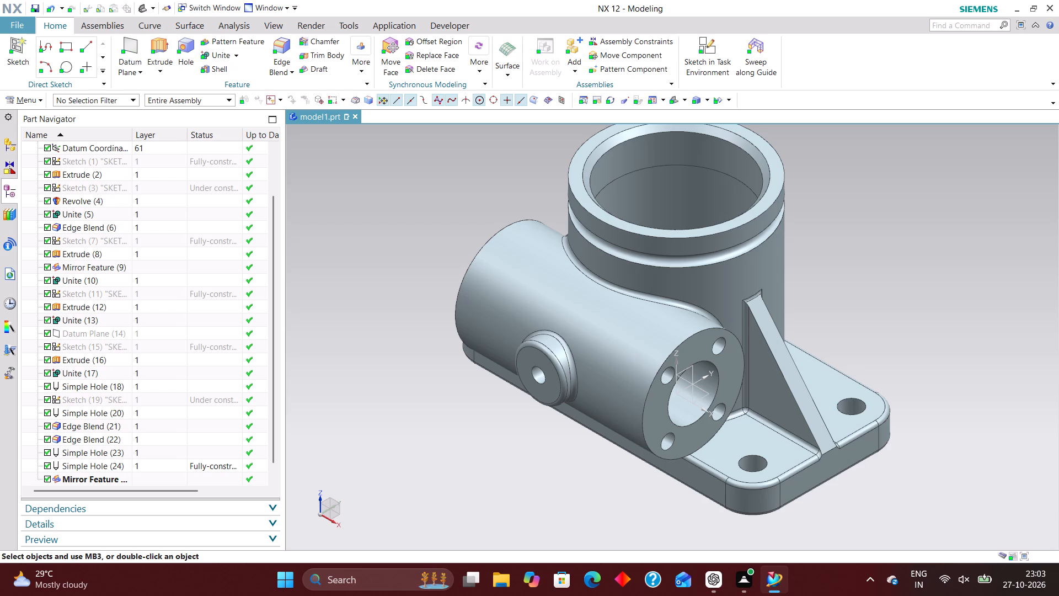
scroll(467, 280, down, 4)
scroll(506, 318, up, 3)
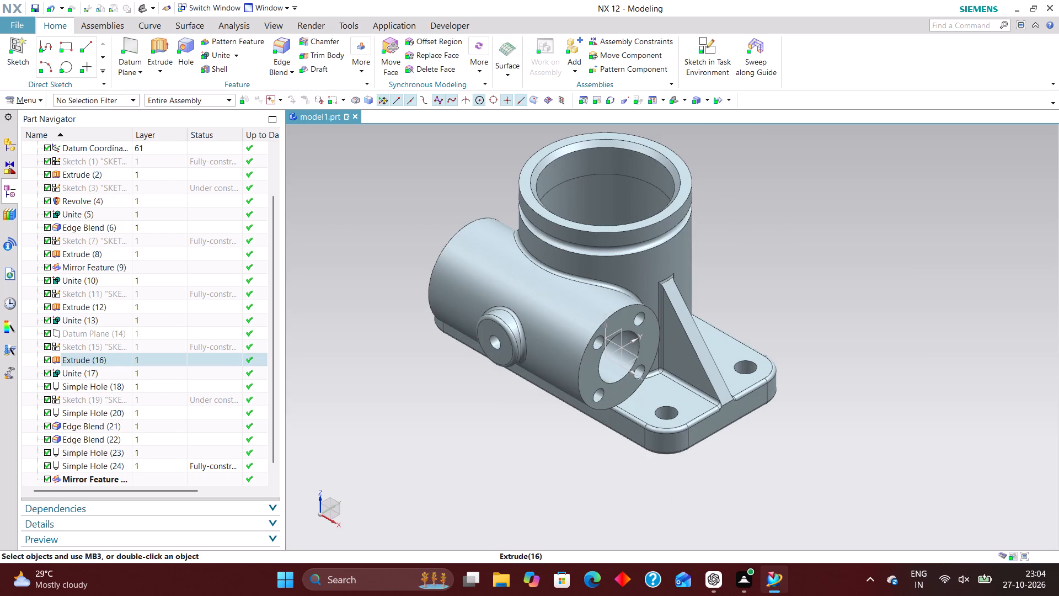
Open the main cylinder's revolve profile sketch for editing with rollback.
scroll(137, 206, up, 7)
click(159, 240)
right_click(160, 239)
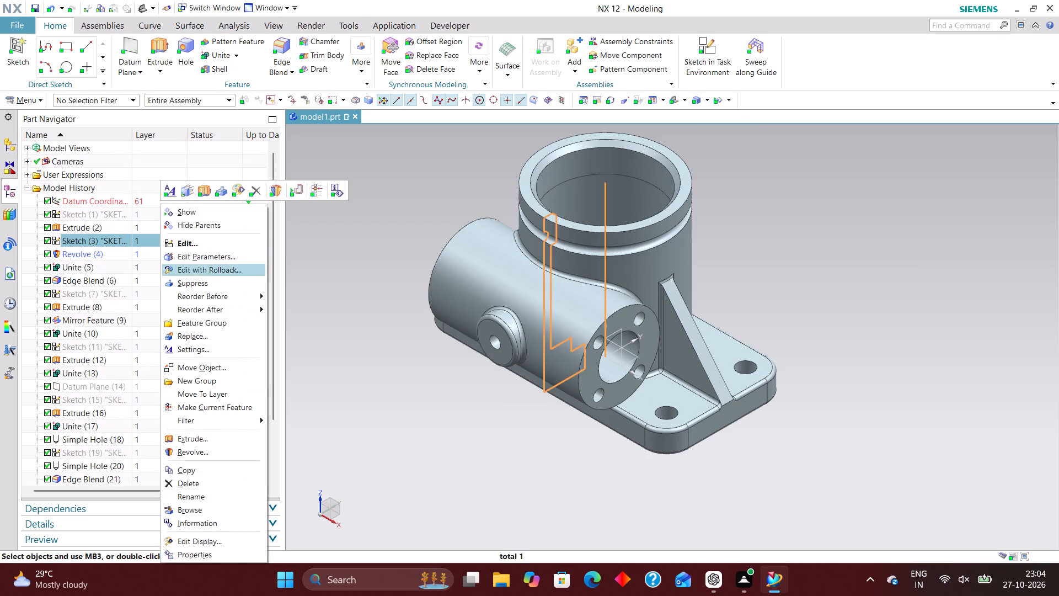
click(206, 272)
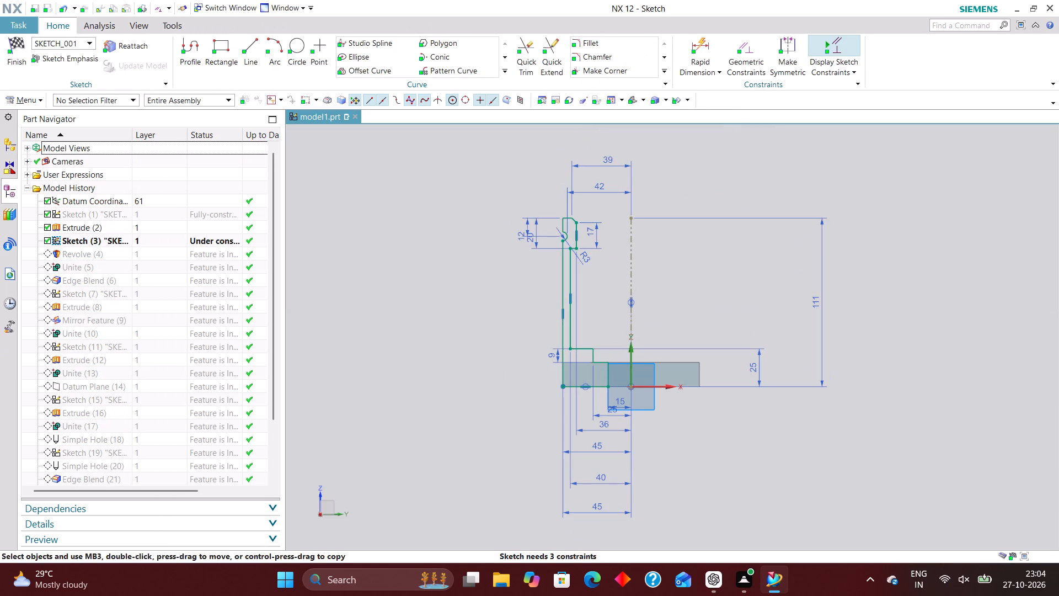
Examine the profile sketch with Geometric Constraints active, checking the base steps and the R3 groove arc for remaining degrees of freedom.
click(755, 55)
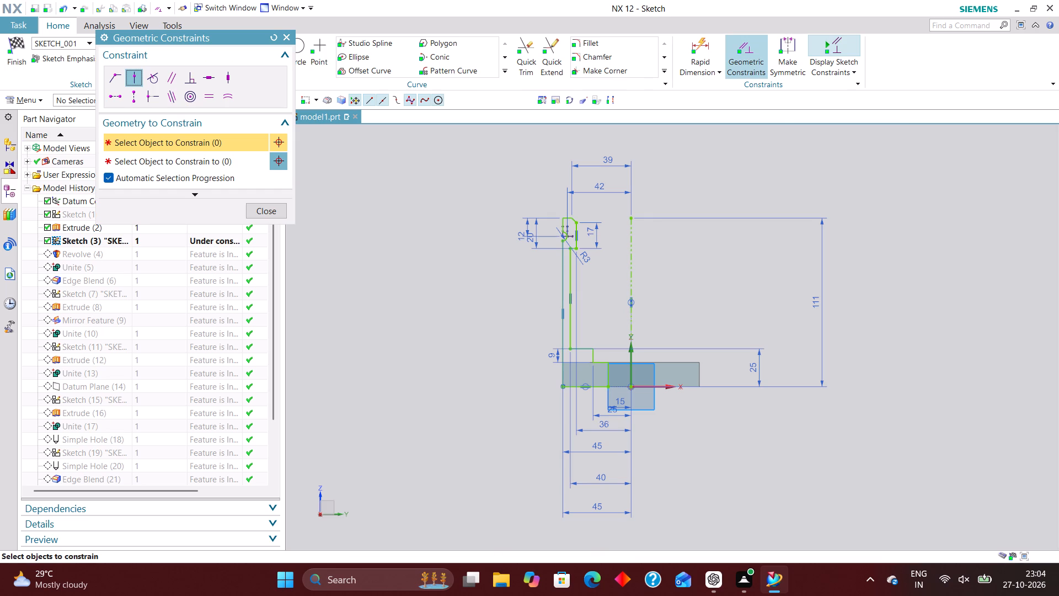
scroll(590, 359, up, 6)
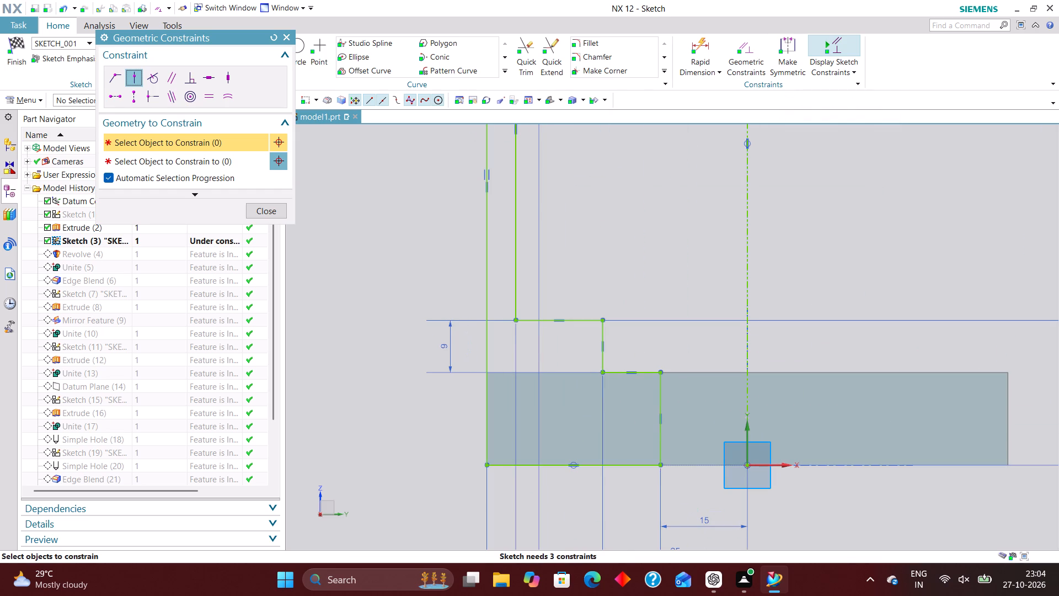
scroll(480, 265, down, 5)
scroll(521, 384, down, 2)
scroll(500, 223, up, 6)
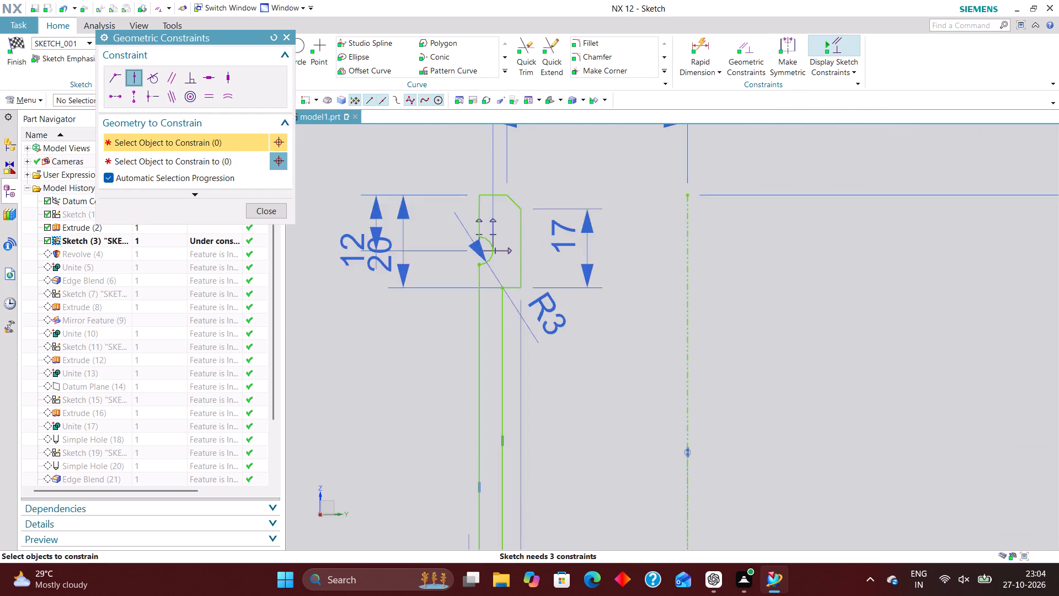
scroll(505, 260, up, 4)
click(281, 213)
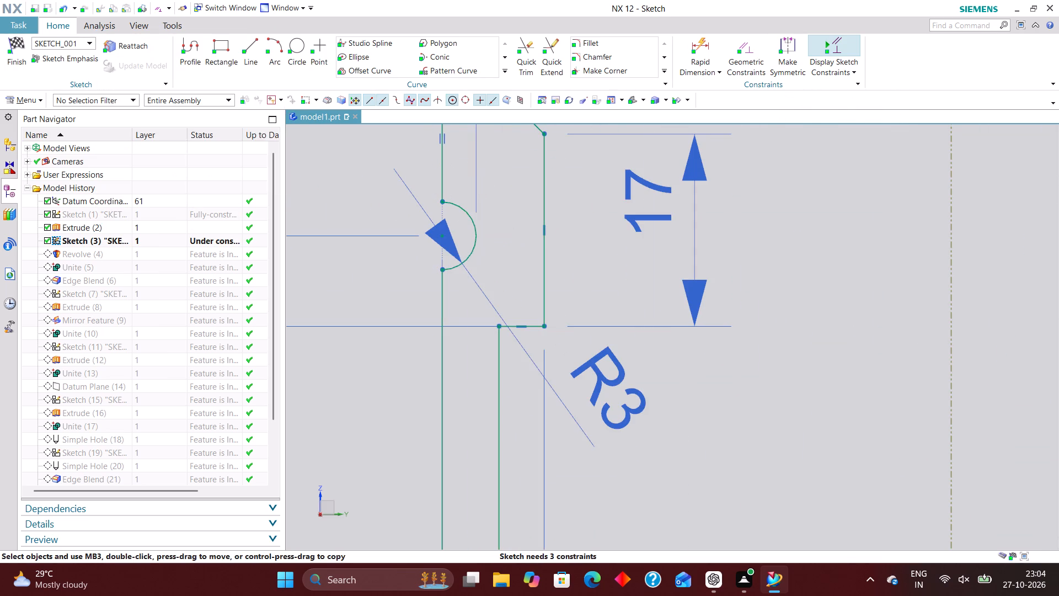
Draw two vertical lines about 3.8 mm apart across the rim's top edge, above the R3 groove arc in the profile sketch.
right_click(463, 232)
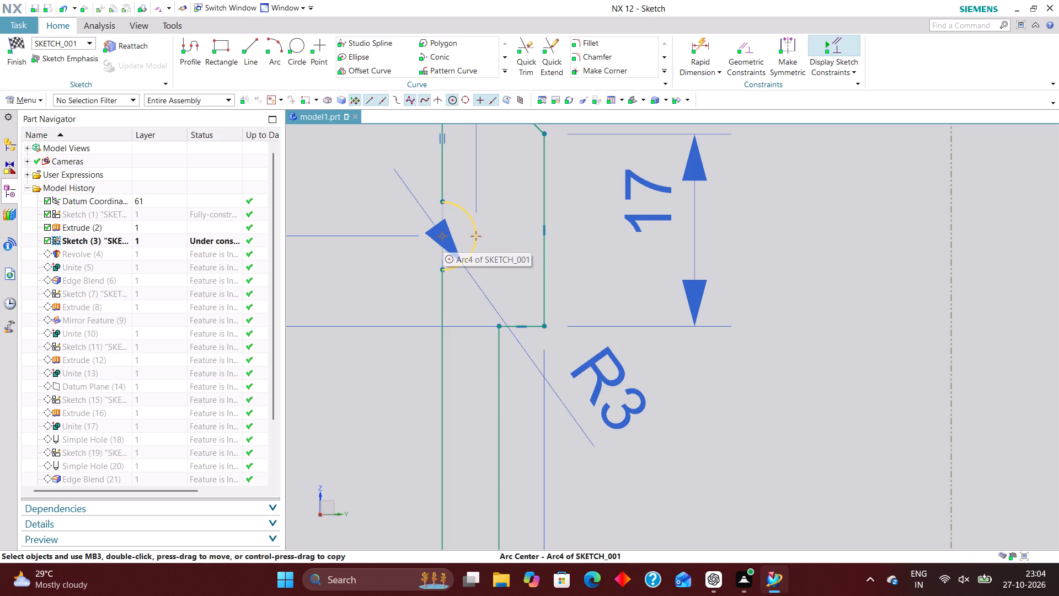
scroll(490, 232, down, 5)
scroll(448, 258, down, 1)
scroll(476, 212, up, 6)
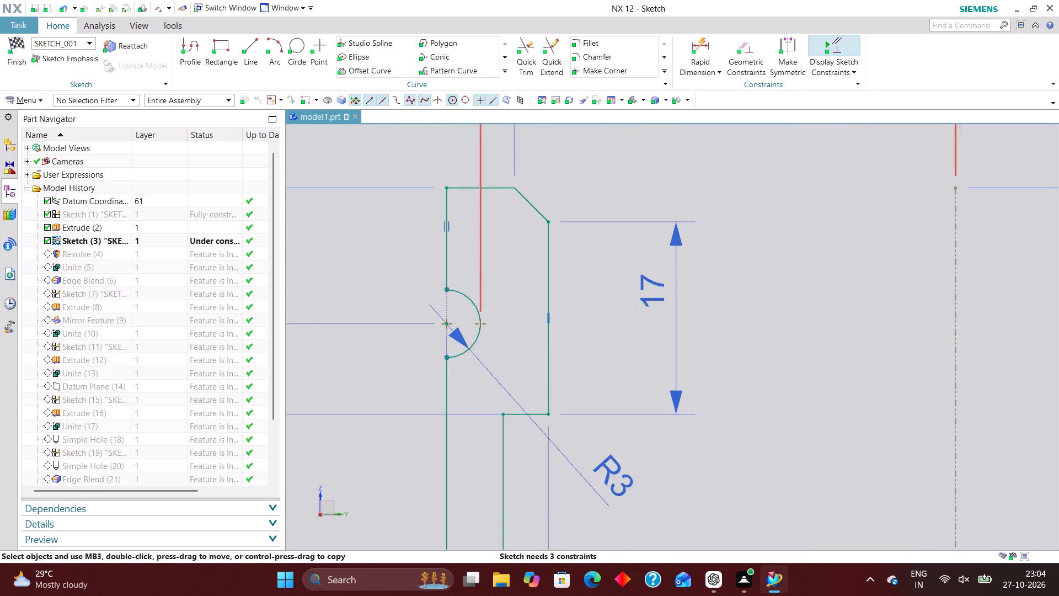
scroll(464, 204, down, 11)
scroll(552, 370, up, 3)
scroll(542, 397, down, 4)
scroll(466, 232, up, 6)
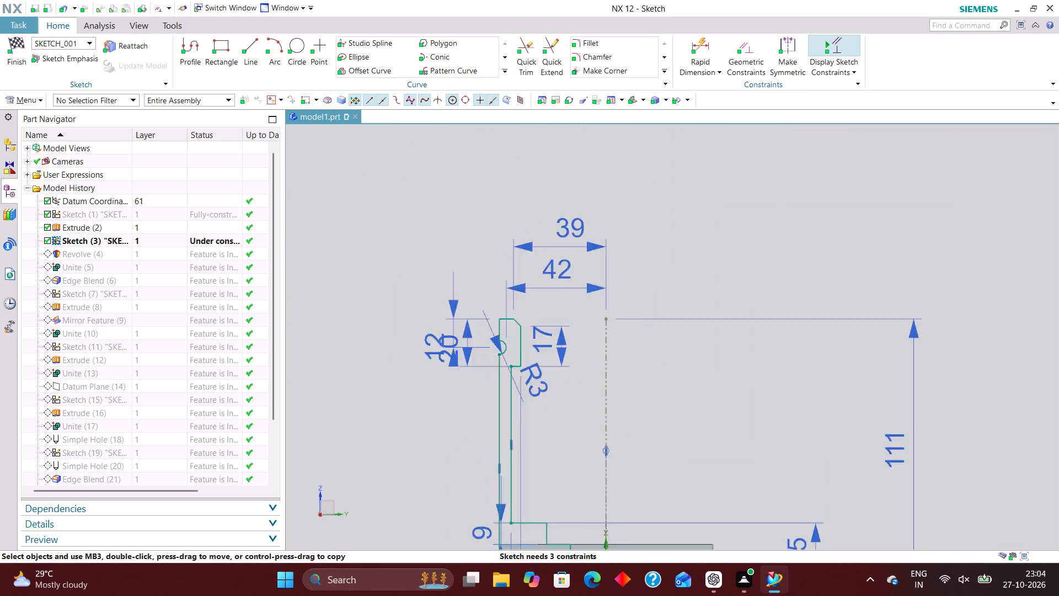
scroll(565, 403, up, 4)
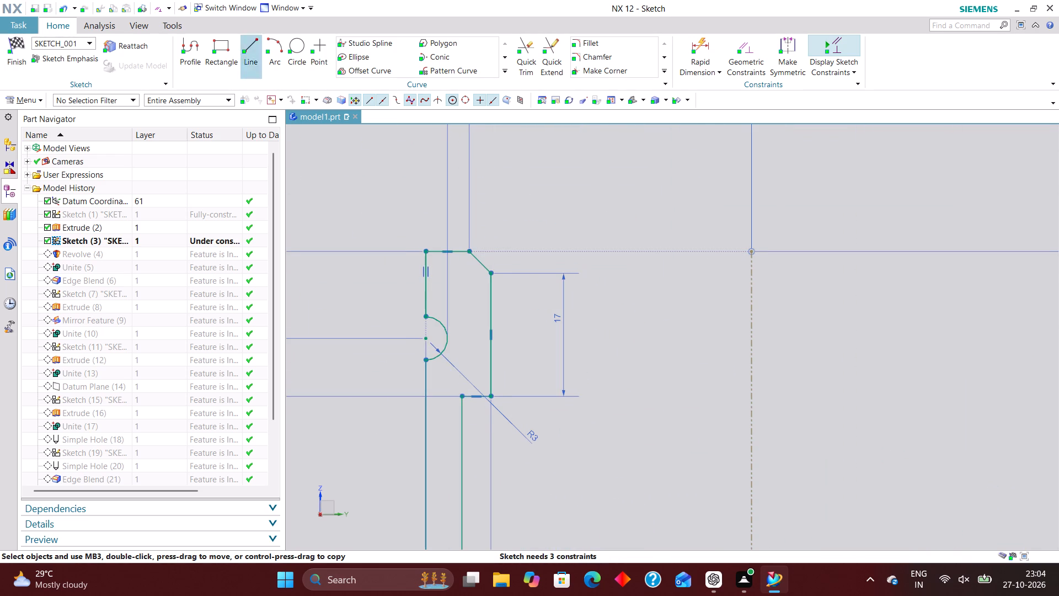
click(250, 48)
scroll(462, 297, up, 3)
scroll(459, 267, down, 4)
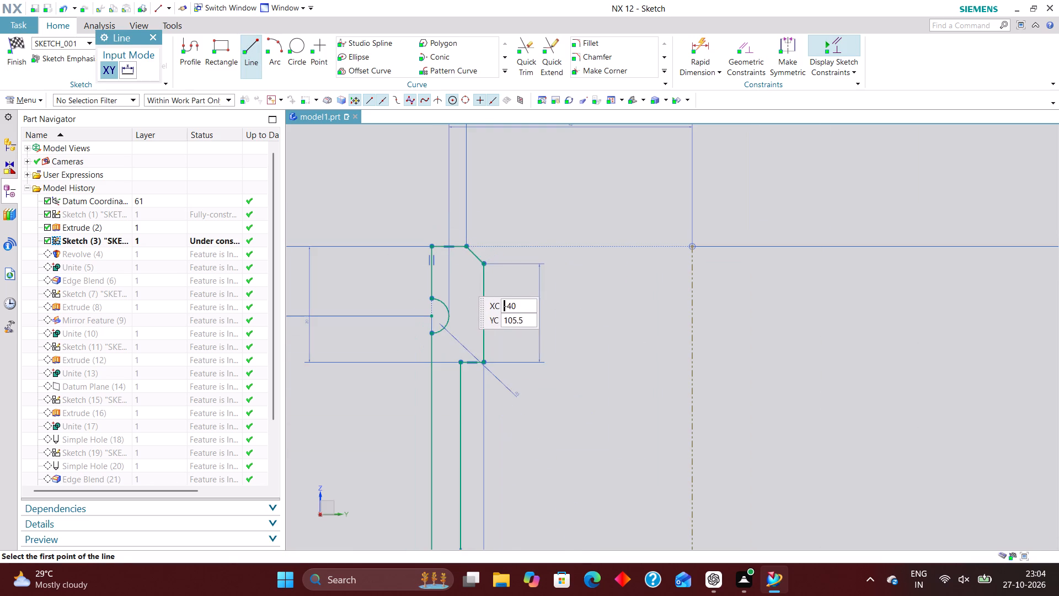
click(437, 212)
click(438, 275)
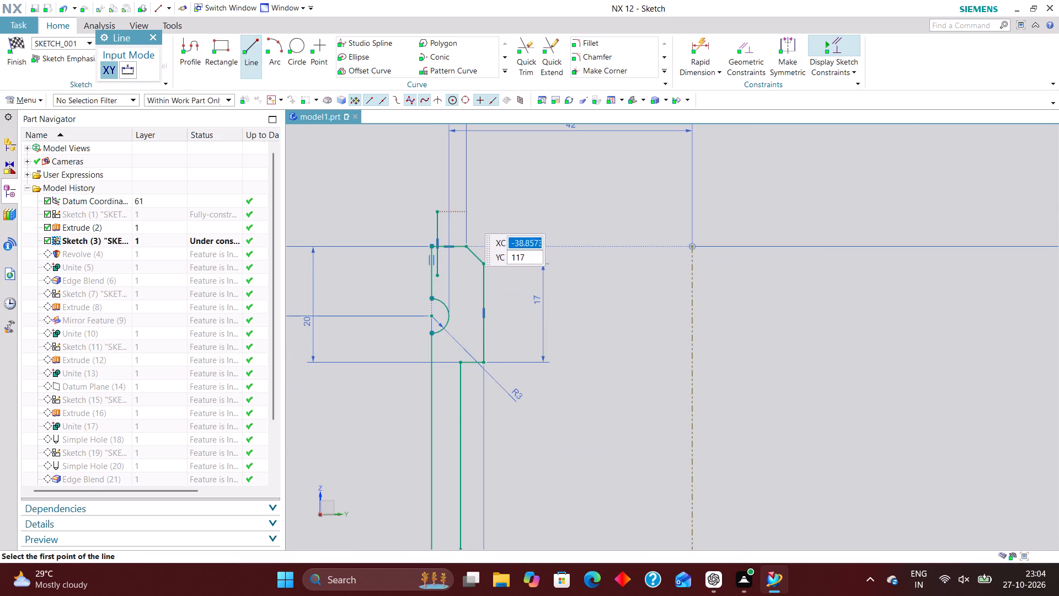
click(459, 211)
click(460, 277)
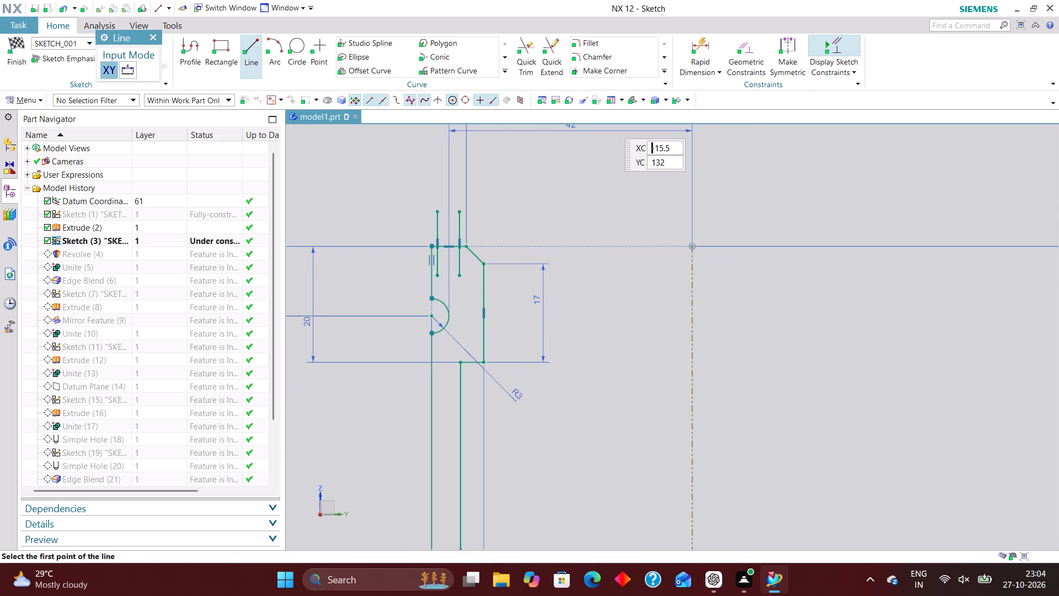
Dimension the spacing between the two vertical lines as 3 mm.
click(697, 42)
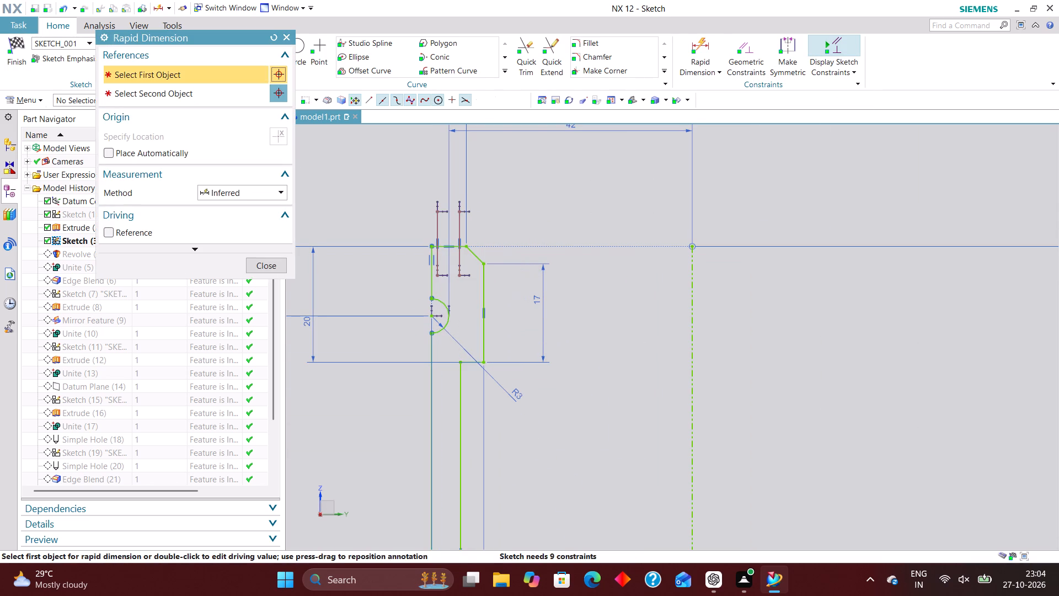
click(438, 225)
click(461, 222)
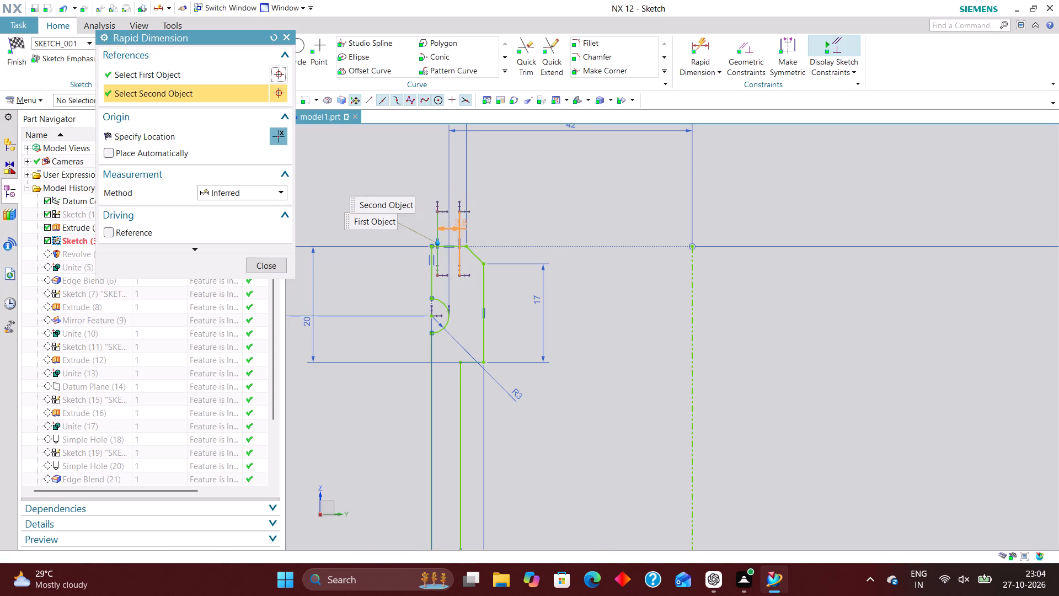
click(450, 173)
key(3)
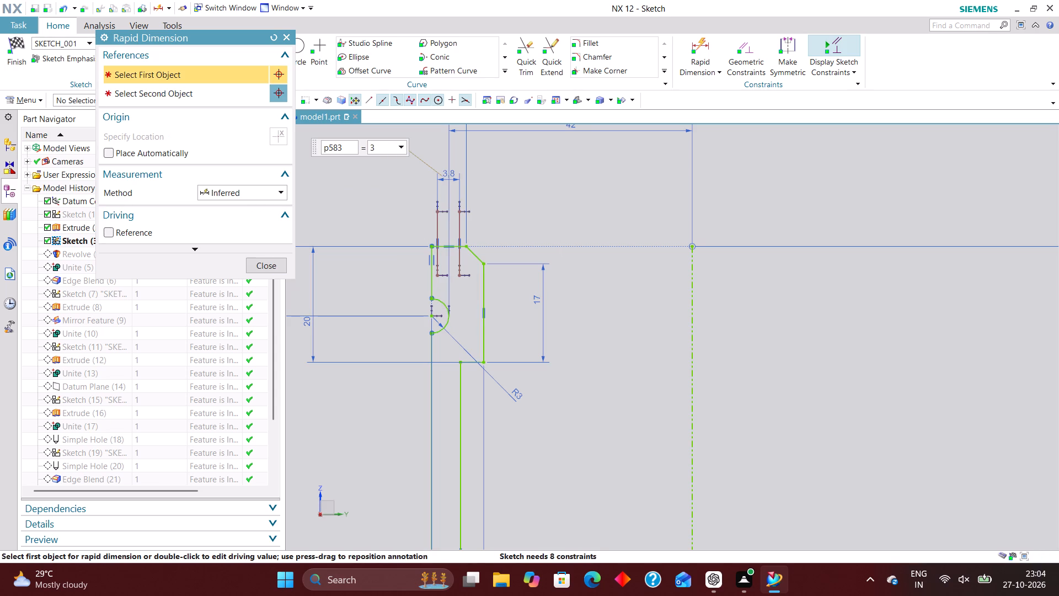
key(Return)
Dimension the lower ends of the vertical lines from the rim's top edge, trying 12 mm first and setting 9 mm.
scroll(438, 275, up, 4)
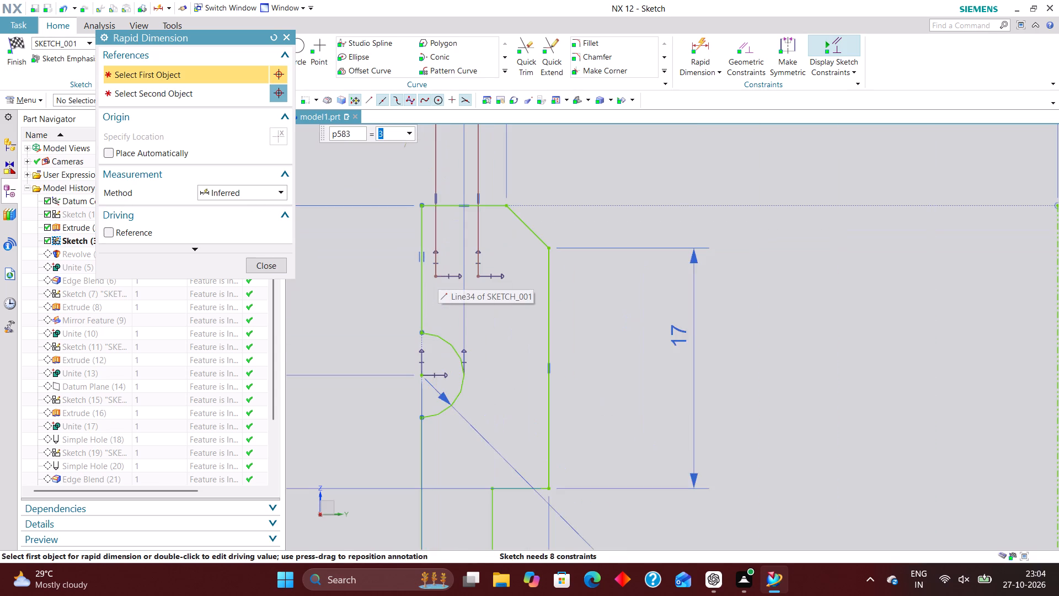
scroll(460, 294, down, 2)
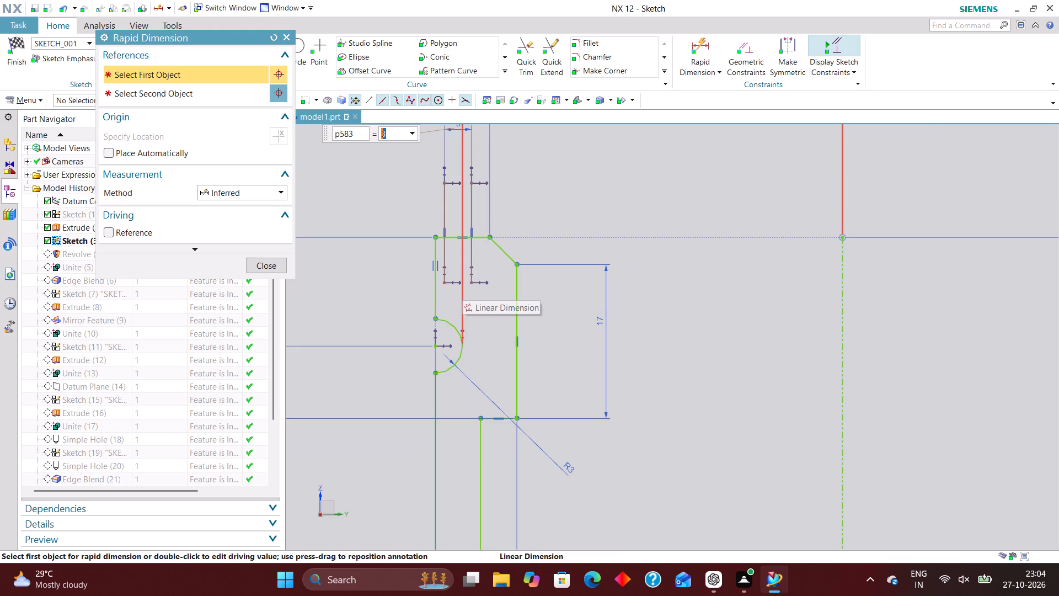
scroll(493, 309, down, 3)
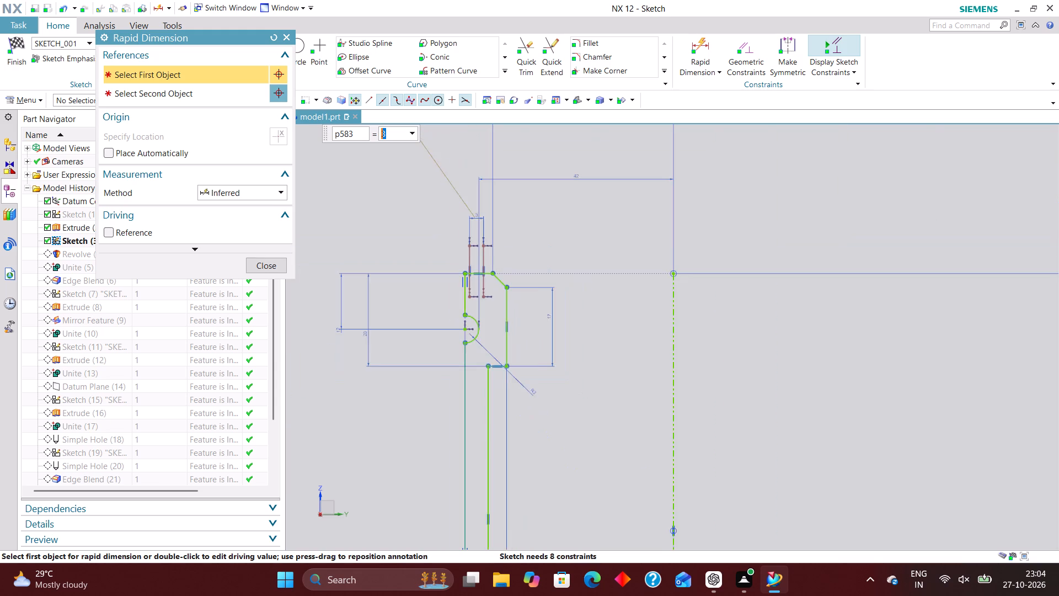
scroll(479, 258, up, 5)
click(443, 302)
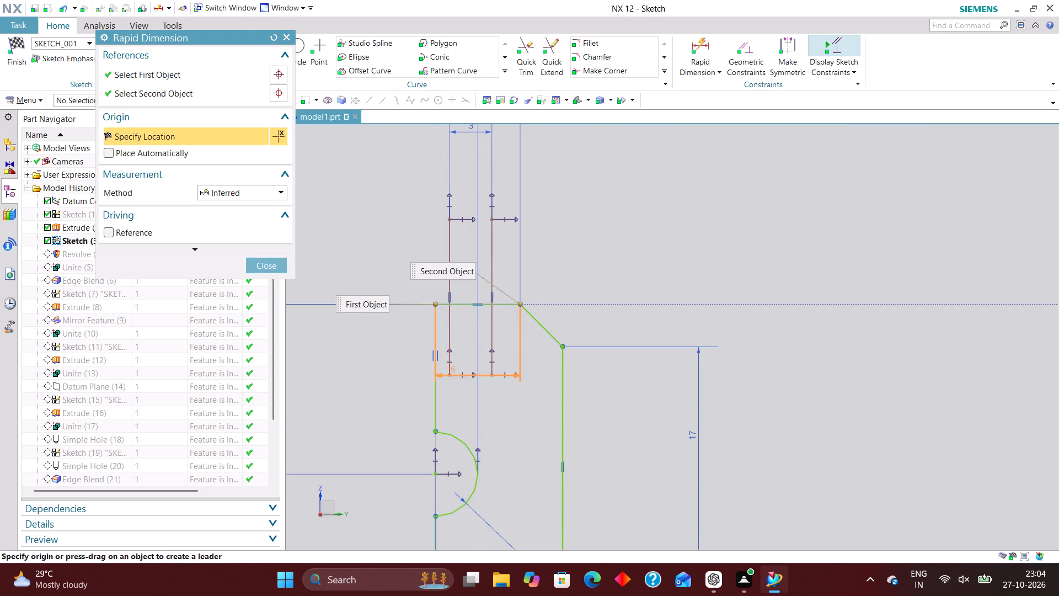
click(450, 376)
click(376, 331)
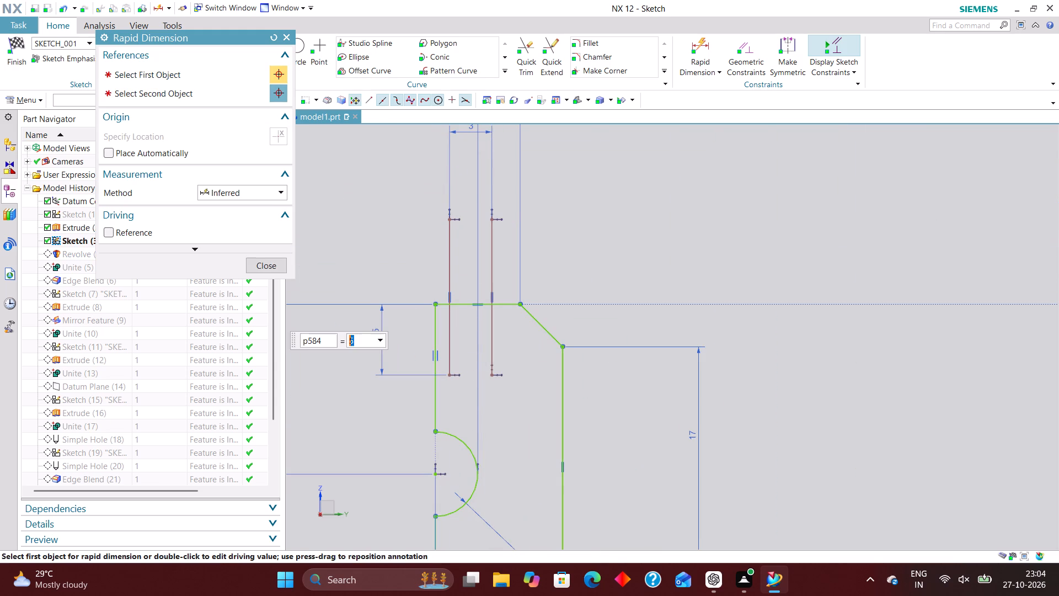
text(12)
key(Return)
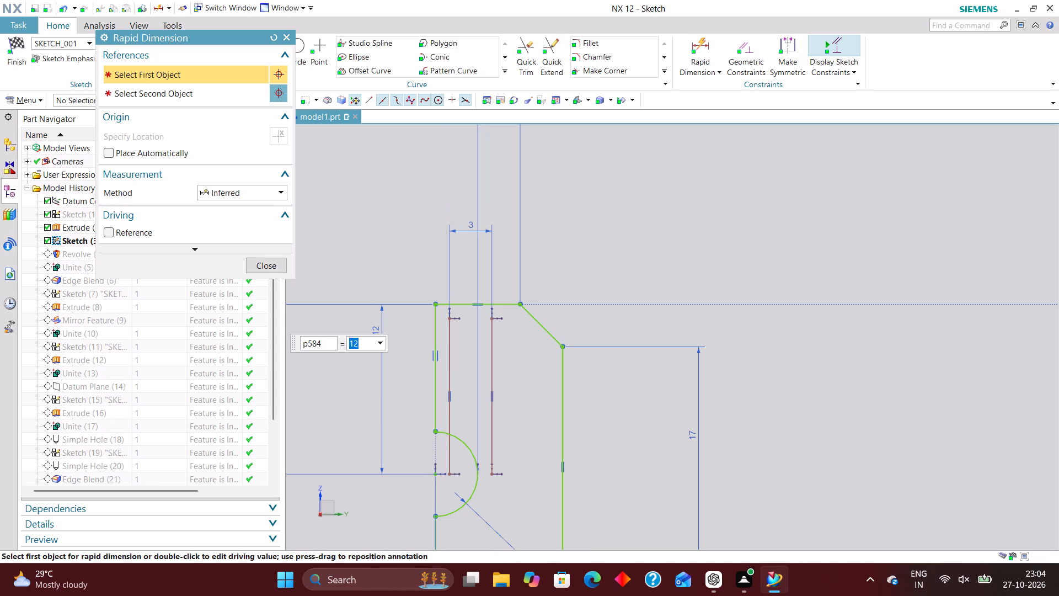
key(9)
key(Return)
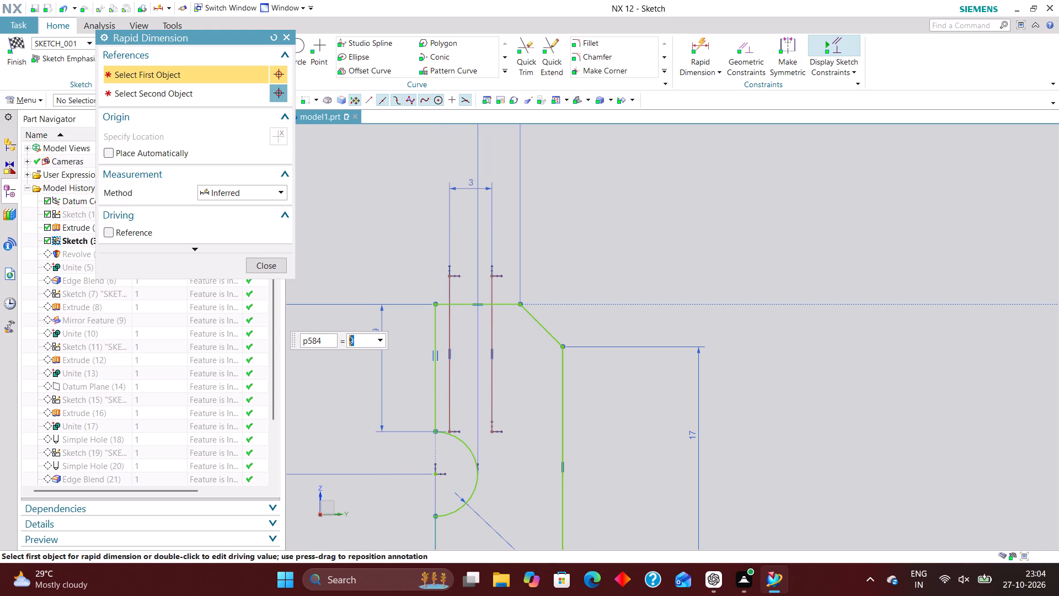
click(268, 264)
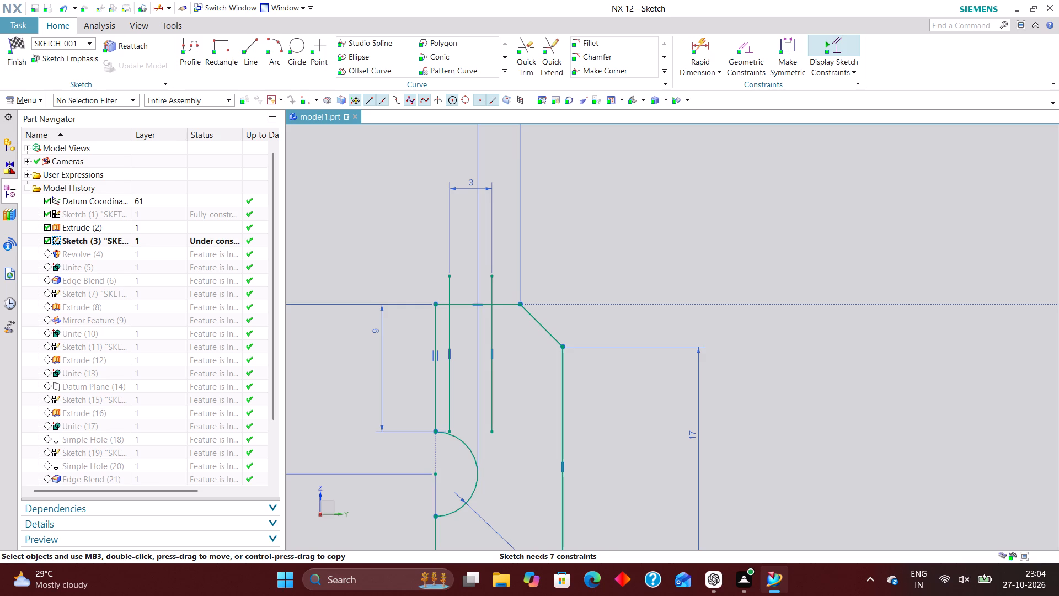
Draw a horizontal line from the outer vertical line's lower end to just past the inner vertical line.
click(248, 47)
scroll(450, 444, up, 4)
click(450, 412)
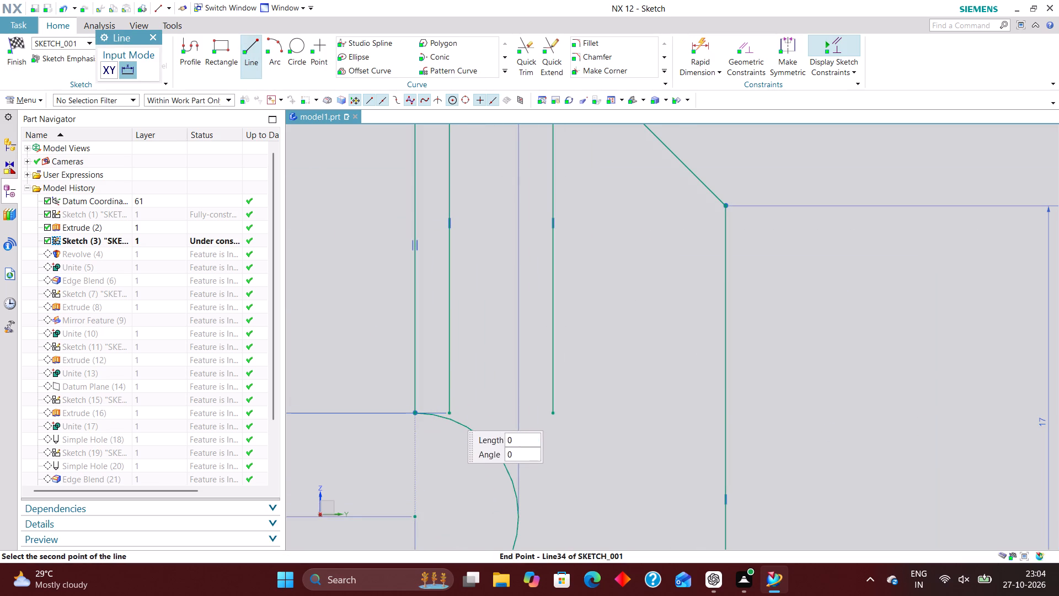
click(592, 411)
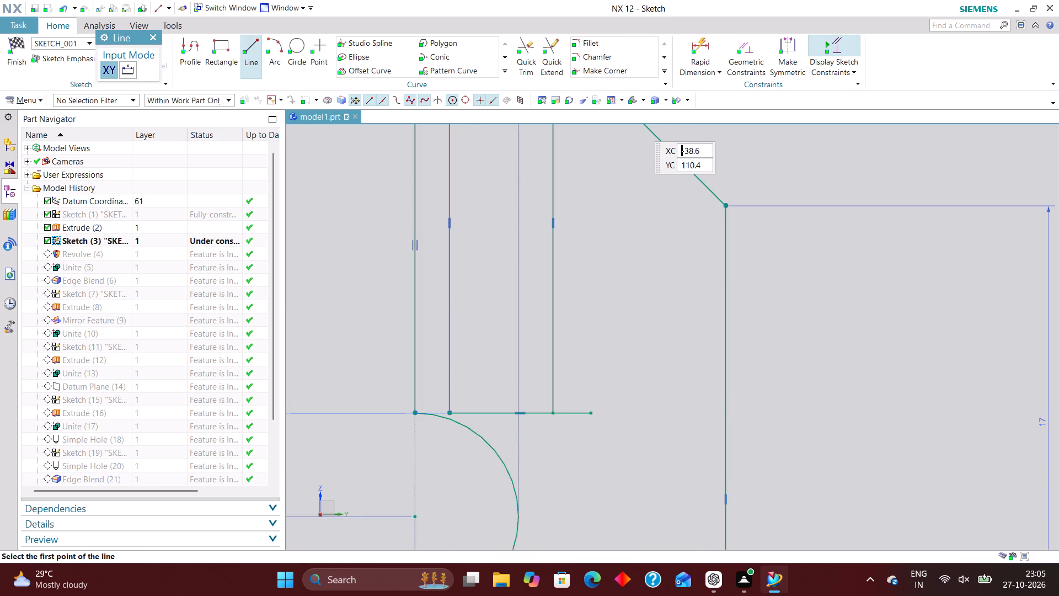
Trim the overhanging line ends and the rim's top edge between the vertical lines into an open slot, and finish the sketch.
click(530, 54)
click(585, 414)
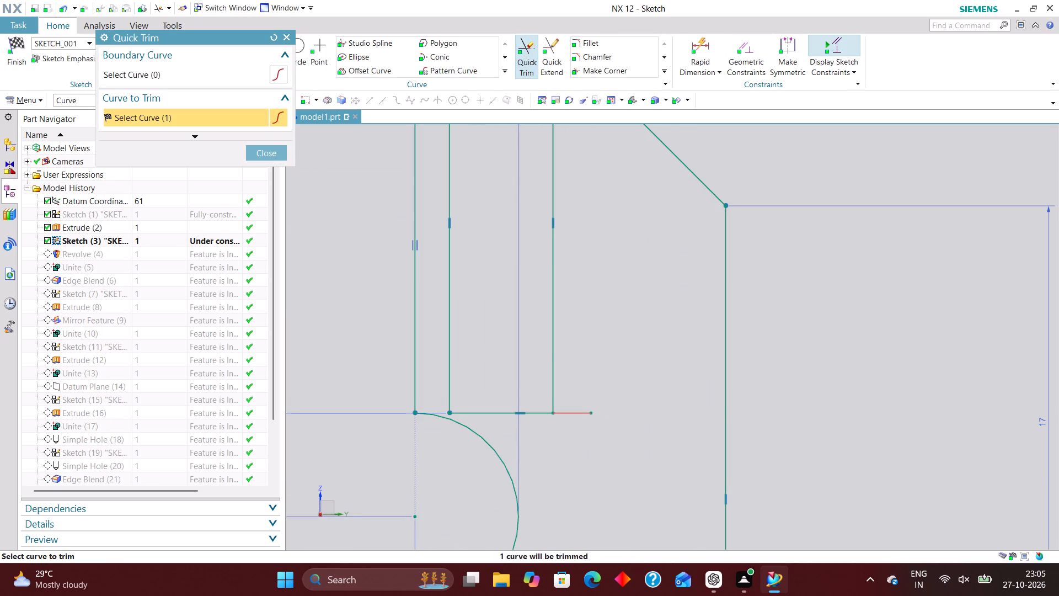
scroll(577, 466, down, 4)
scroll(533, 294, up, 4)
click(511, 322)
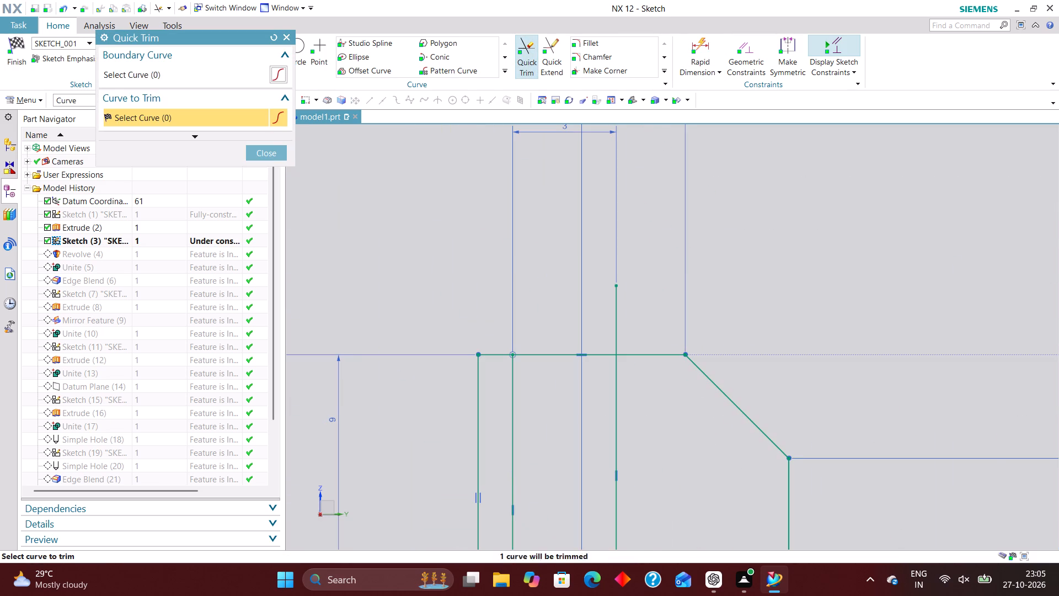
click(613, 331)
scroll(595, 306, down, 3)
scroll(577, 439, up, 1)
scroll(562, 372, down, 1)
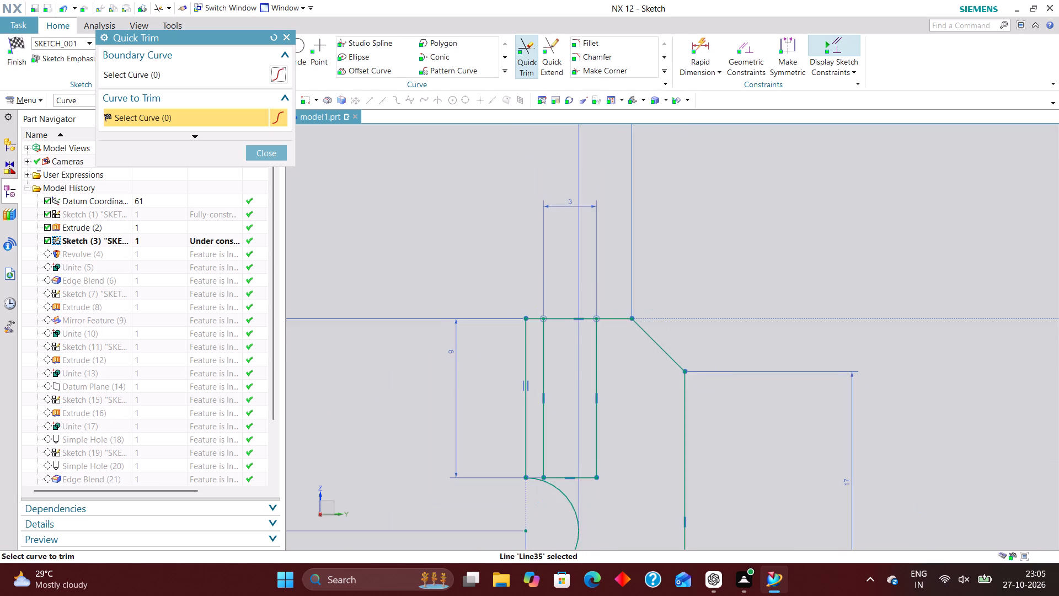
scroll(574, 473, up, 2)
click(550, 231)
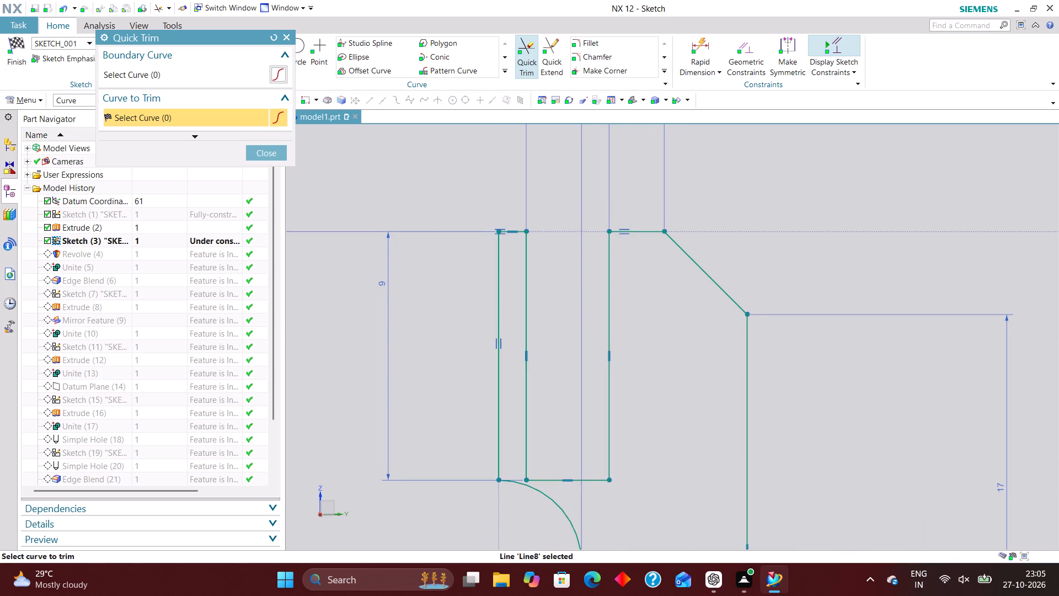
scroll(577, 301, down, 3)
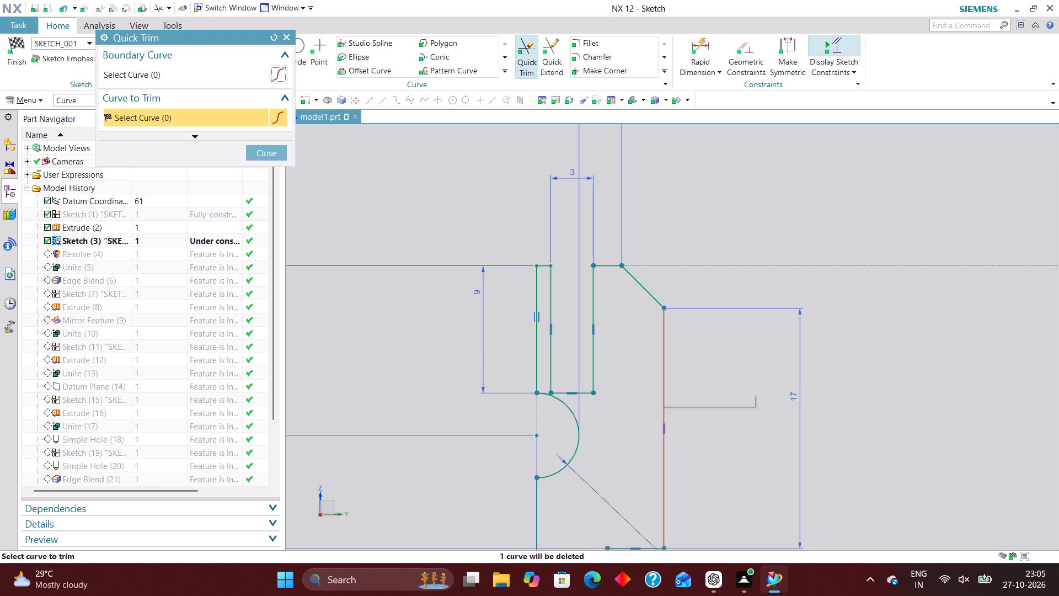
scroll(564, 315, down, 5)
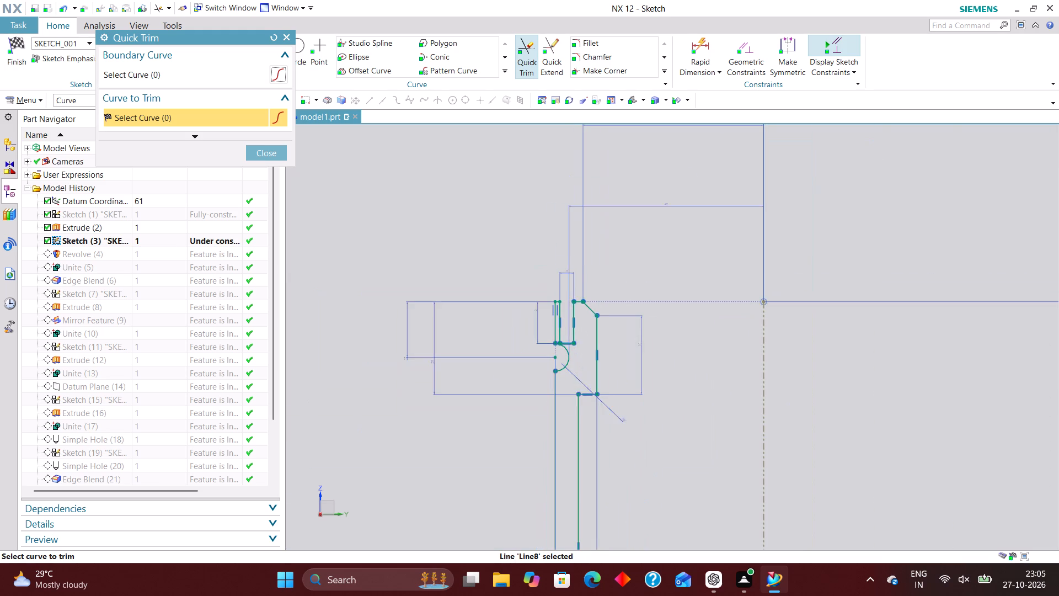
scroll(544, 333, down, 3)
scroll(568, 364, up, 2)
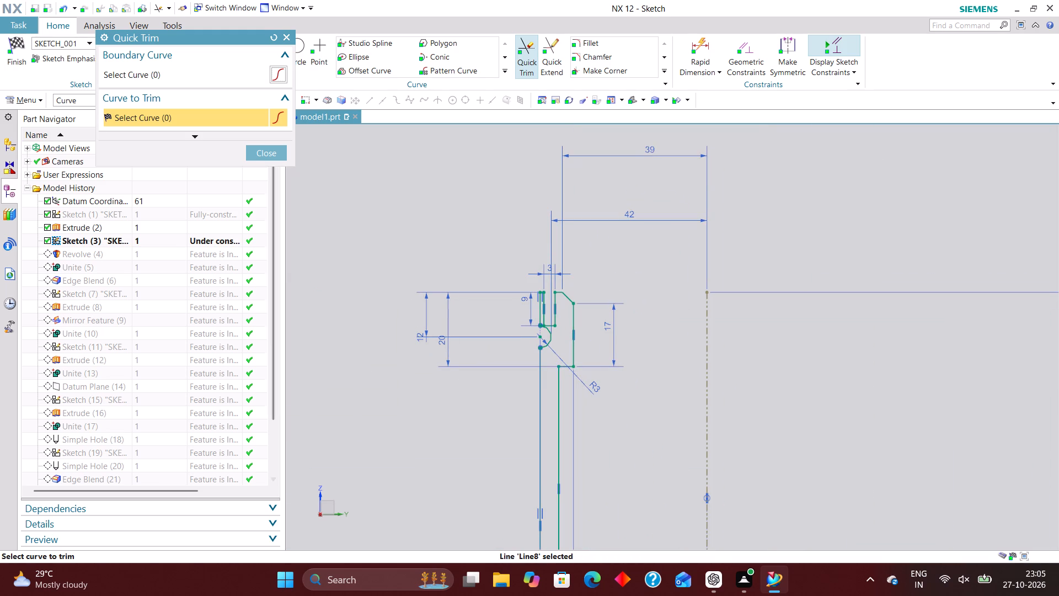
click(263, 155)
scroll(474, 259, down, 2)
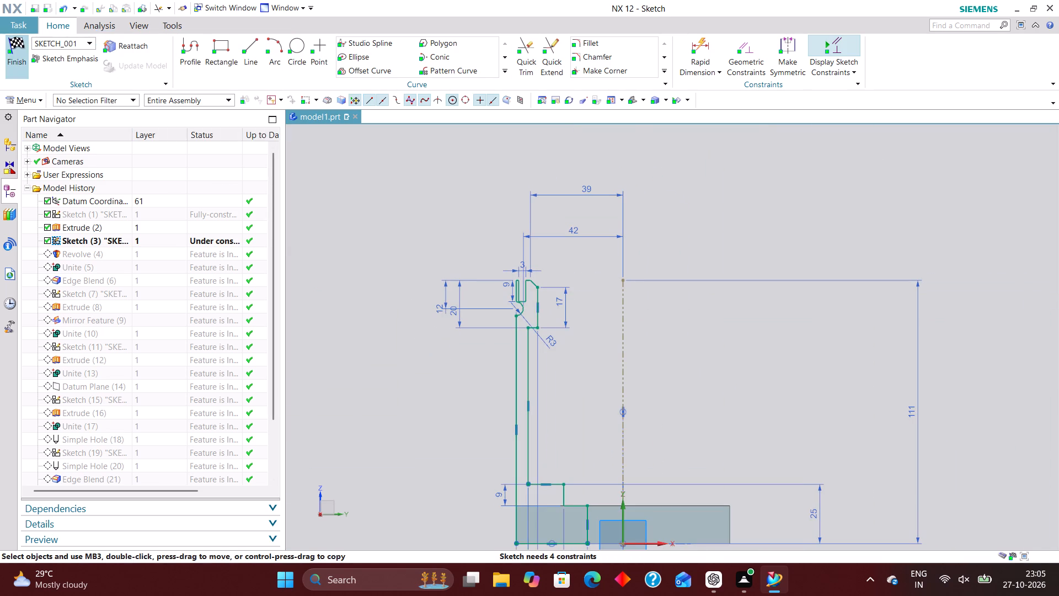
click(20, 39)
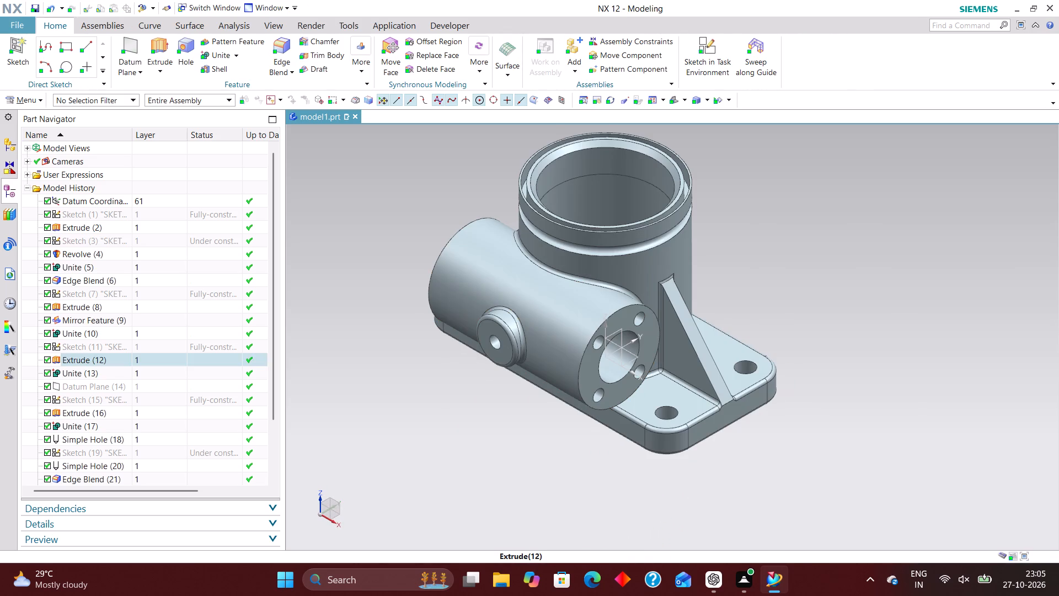
Examine the new groove in the main cylinder's top rim from several angles and in the isometric view.
middle_drag(743, 223, 708, 228)
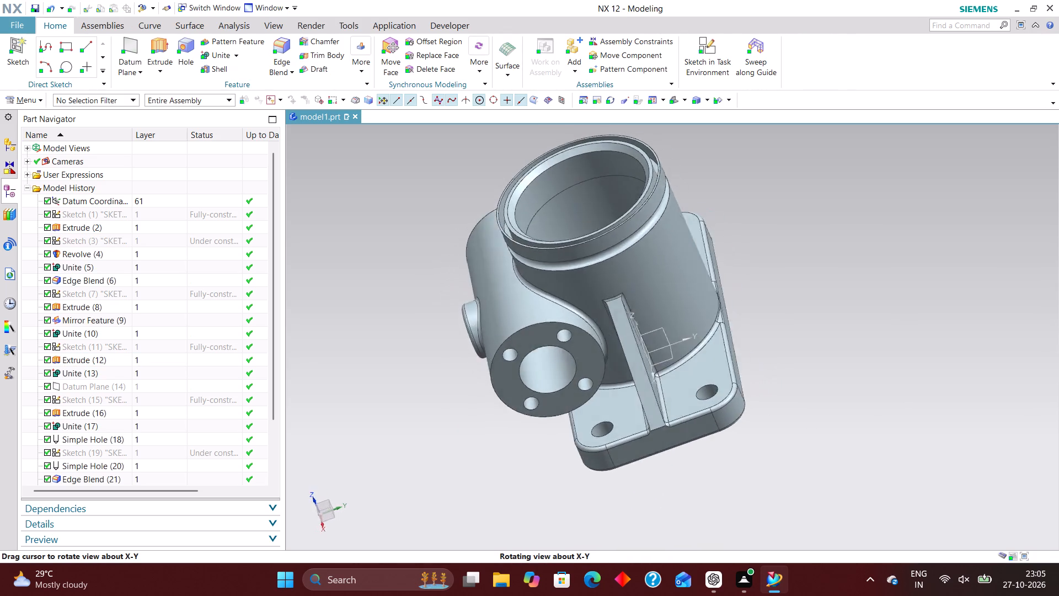
middle_drag(708, 228, 722, 246)
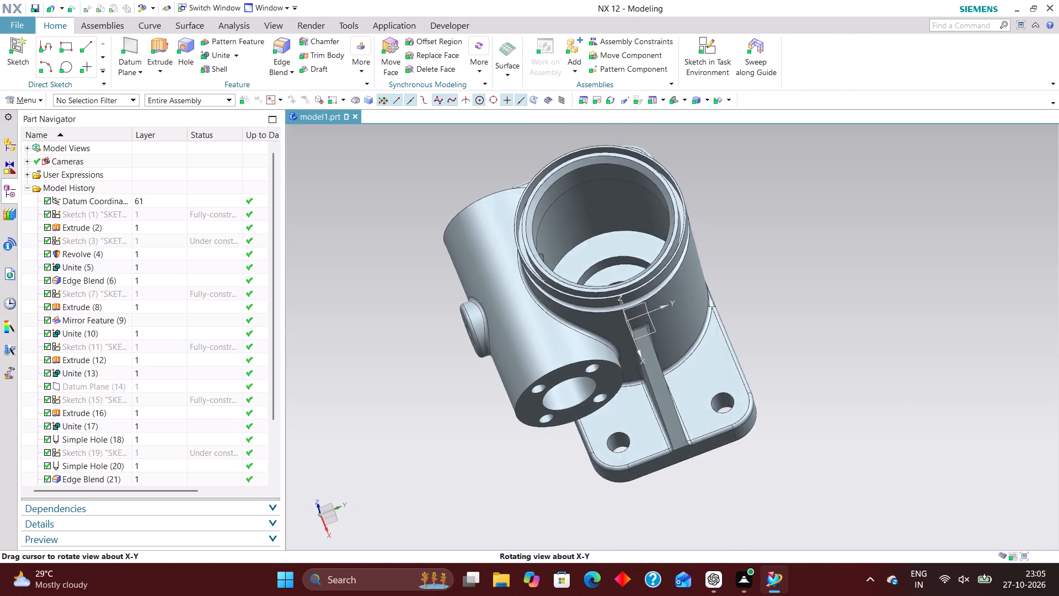
middle_drag(722, 246, 729, 229)
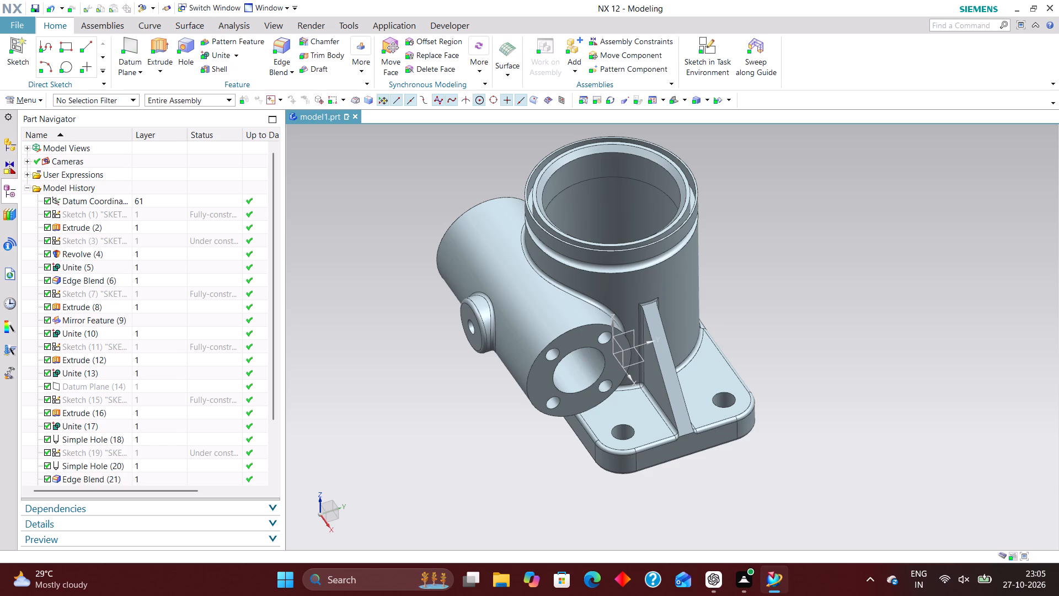
key(End)
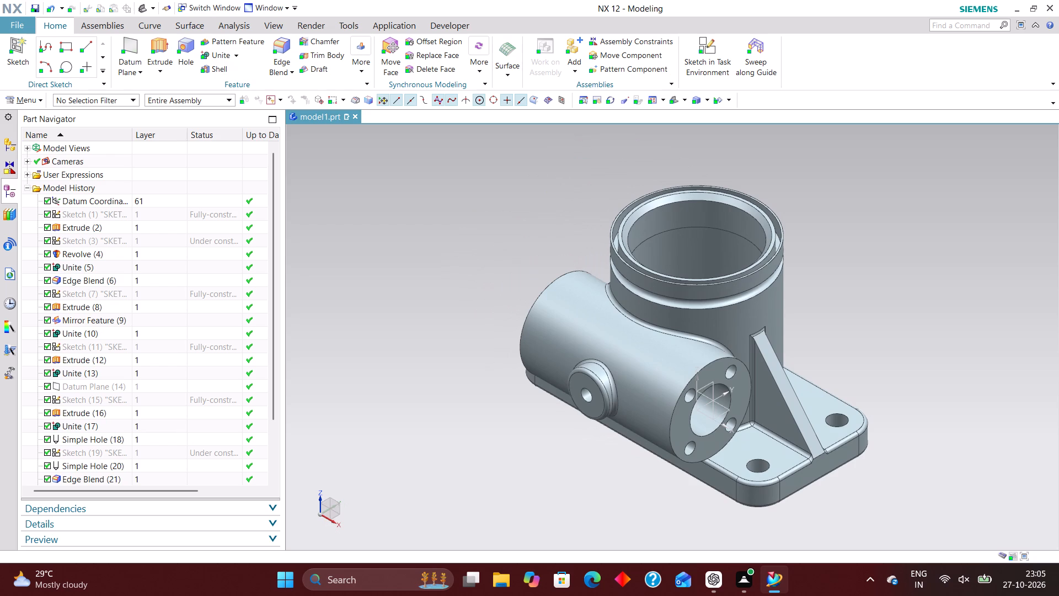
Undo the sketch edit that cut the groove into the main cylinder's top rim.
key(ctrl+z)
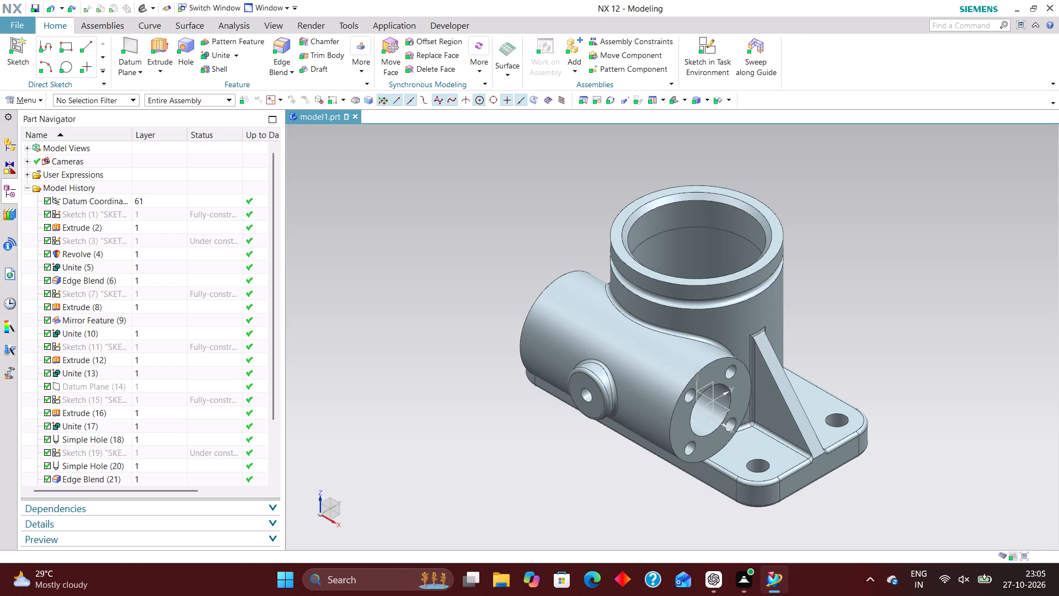
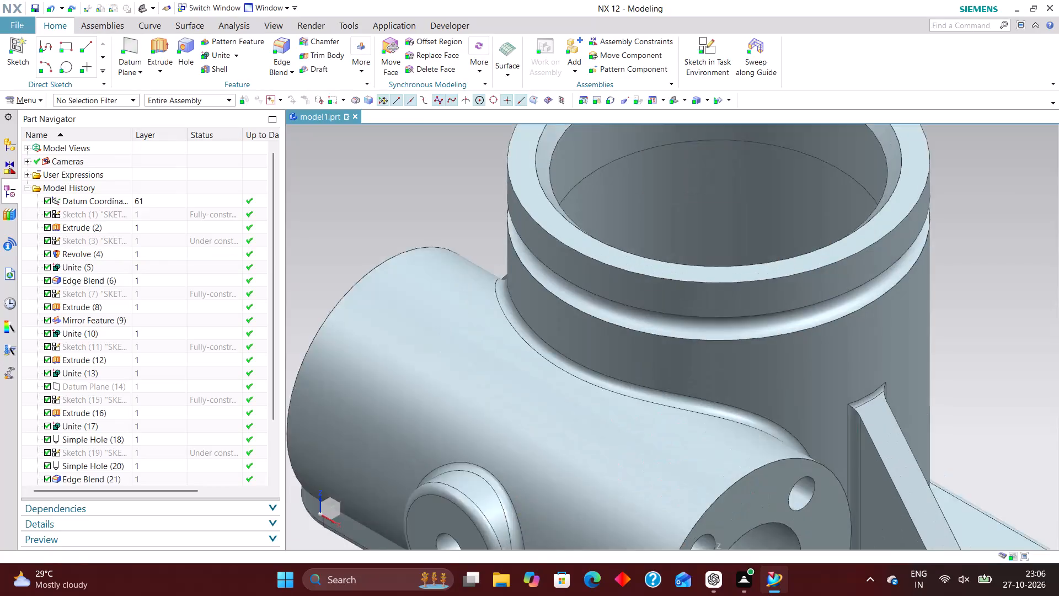
Examine the main cylinder's top rim and the outer groove below it from several angles.
middle_drag(652, 281, 648, 279)
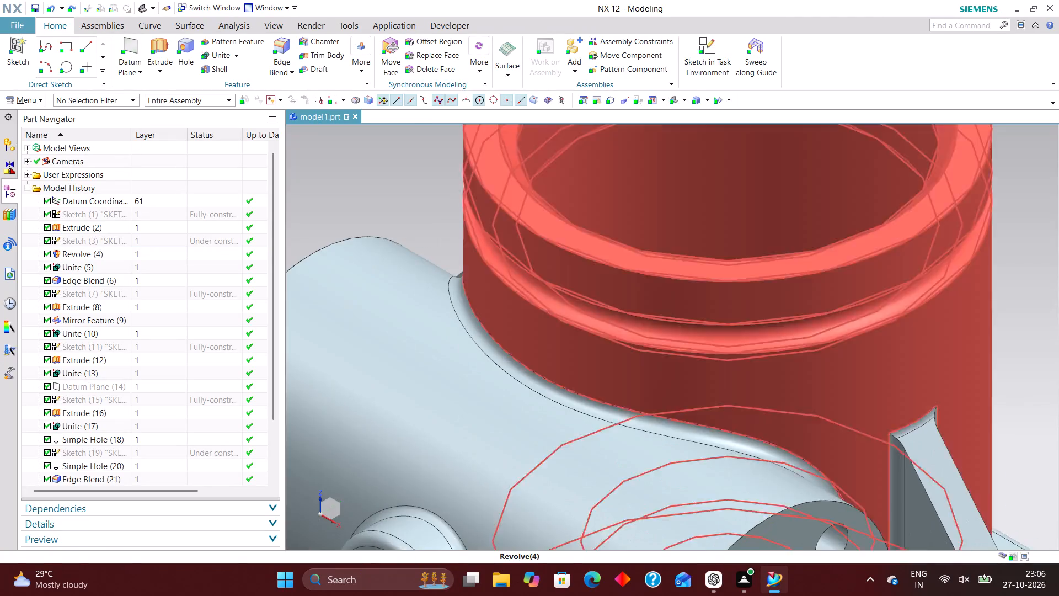
middle_drag(648, 279, 592, 287)
middle_drag(589, 287, 543, 316)
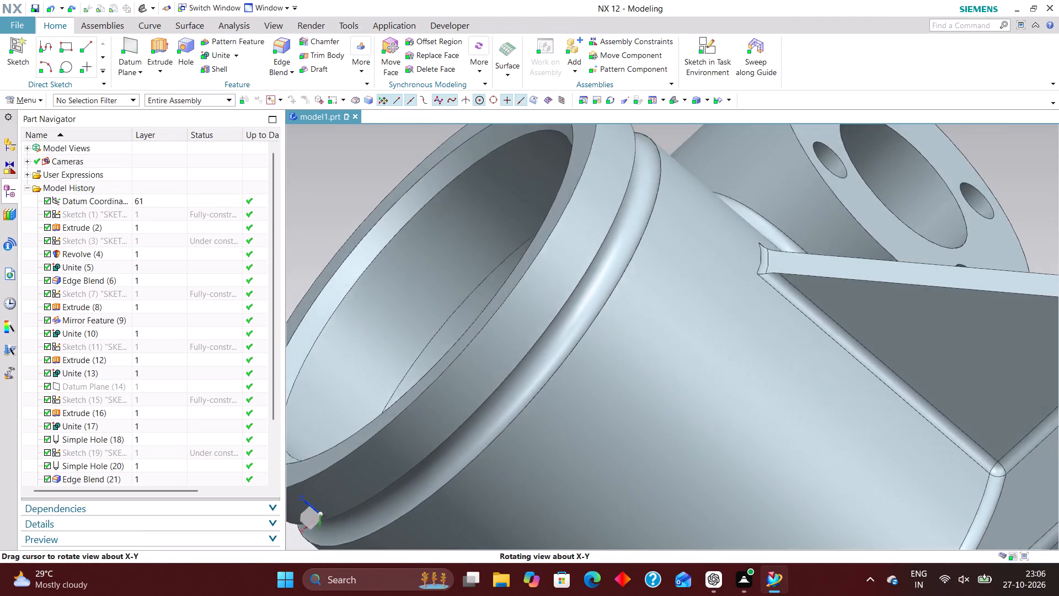
middle_drag(543, 316, 559, 316)
middle_drag(585, 299, 610, 276)
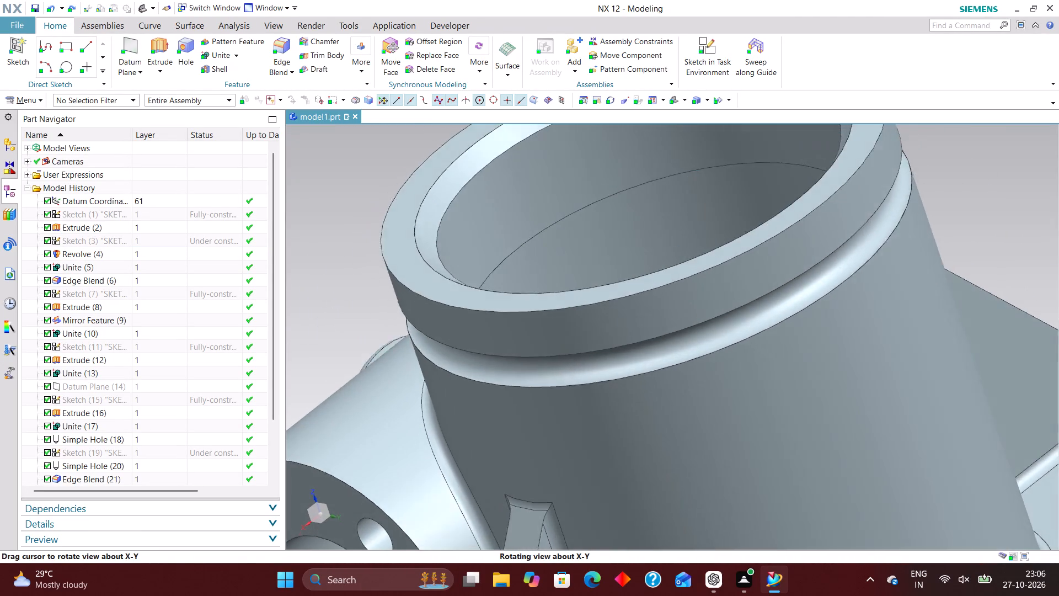
middle_drag(610, 276, 616, 272)
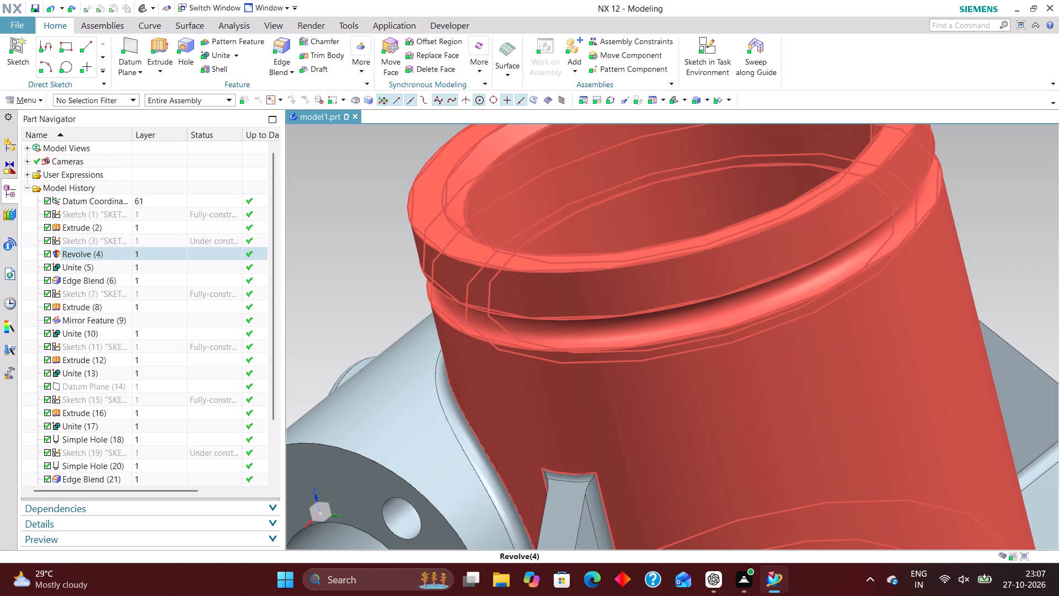
Reopen Sketch (3), the main cylinder's revolve profile, inspect its rim and R3 groove geometry, and finish without editing.
click(156, 242)
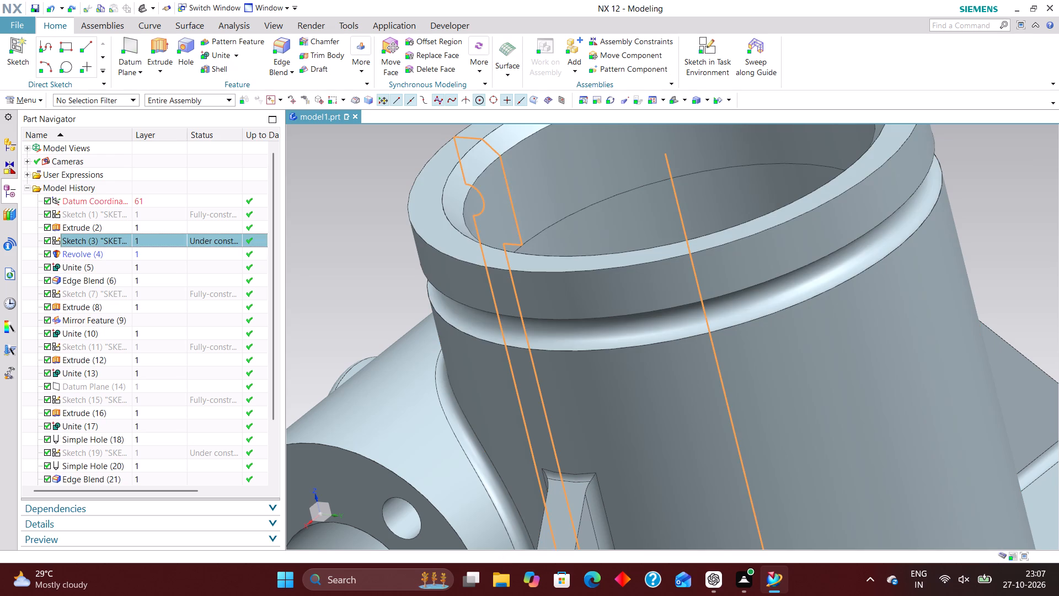
scroll(355, 232, down, 2)
middle_drag(354, 234, 379, 224)
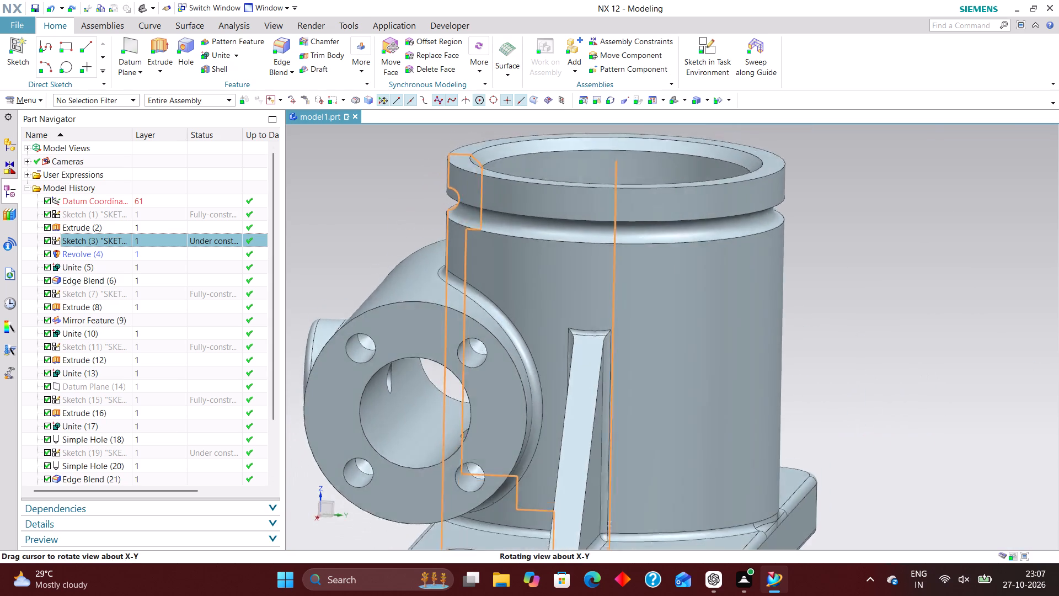
middle_drag(379, 224, 364, 233)
middle_click(365, 233)
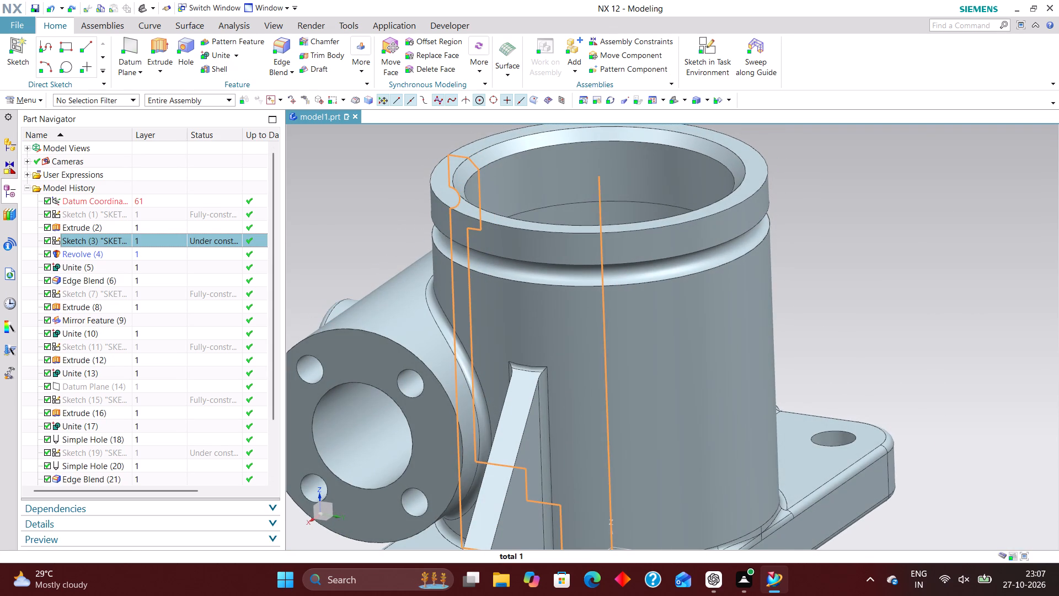
right_click(169, 233)
click(225, 289)
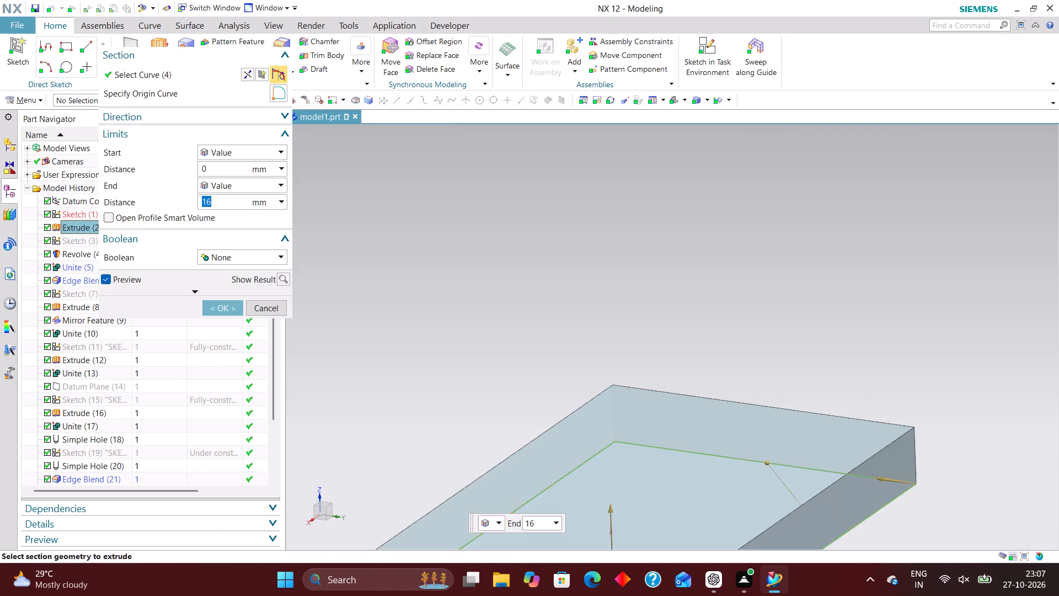
click(270, 308)
click(155, 240)
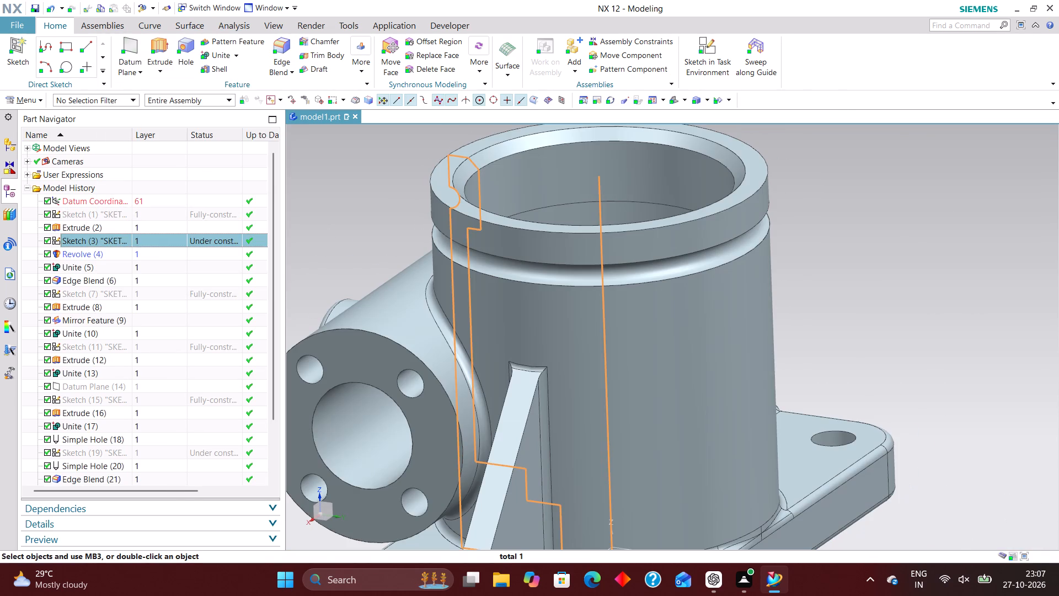
right_click(155, 240)
click(204, 268)
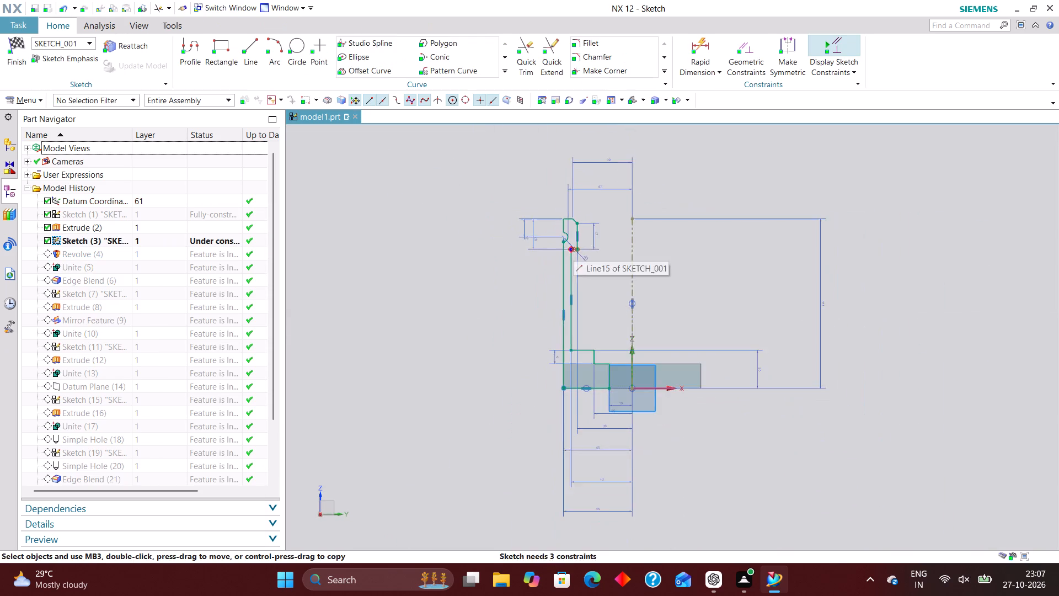
scroll(575, 240, up, 6)
scroll(565, 254, down, 2)
scroll(573, 231, up, 5)
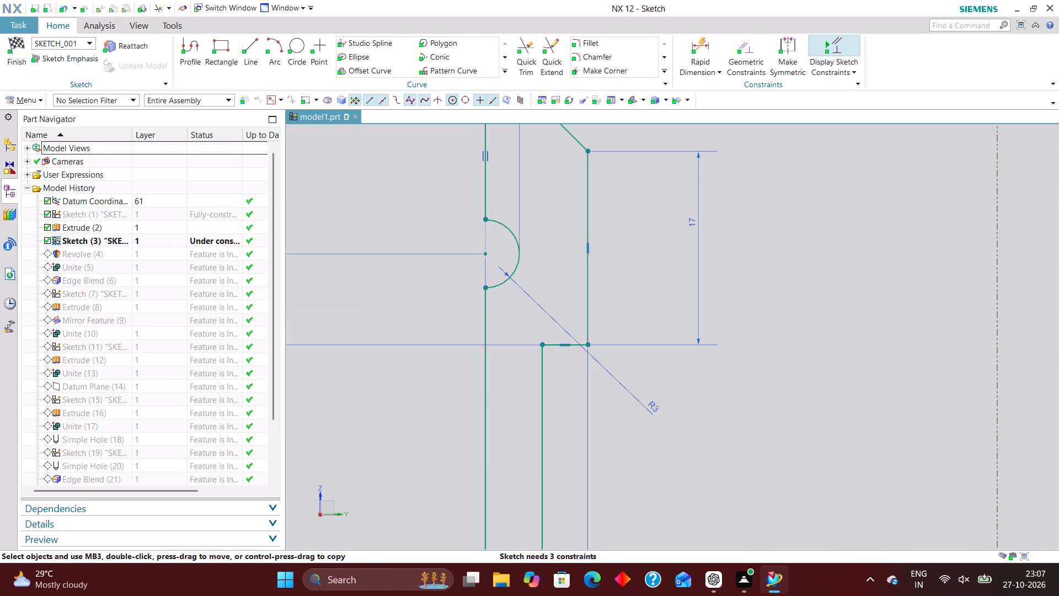
scroll(523, 205, up, 1)
scroll(498, 287, down, 3)
scroll(512, 197, up, 3)
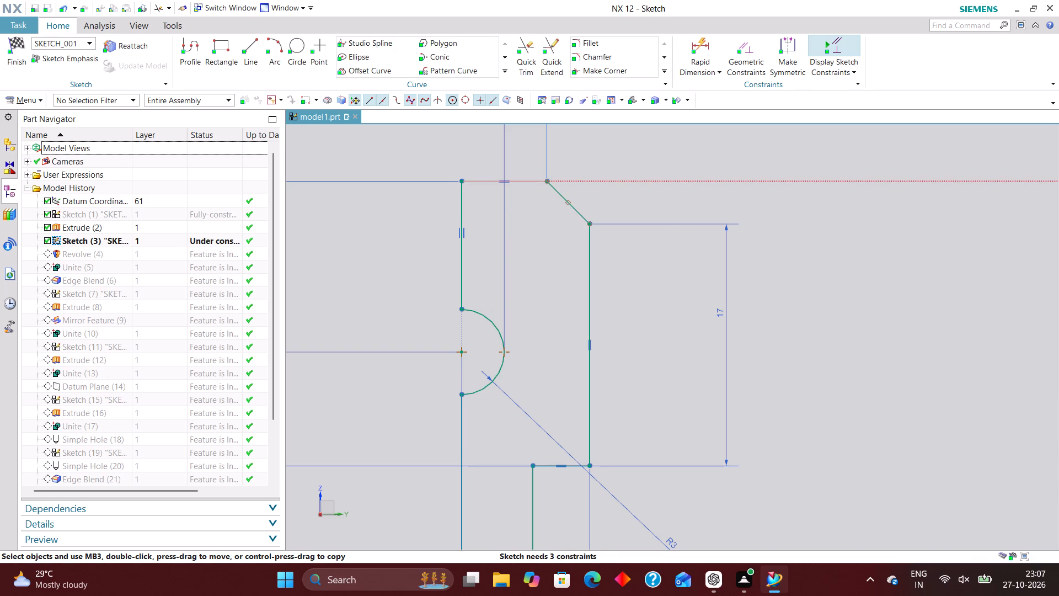
click(20, 38)
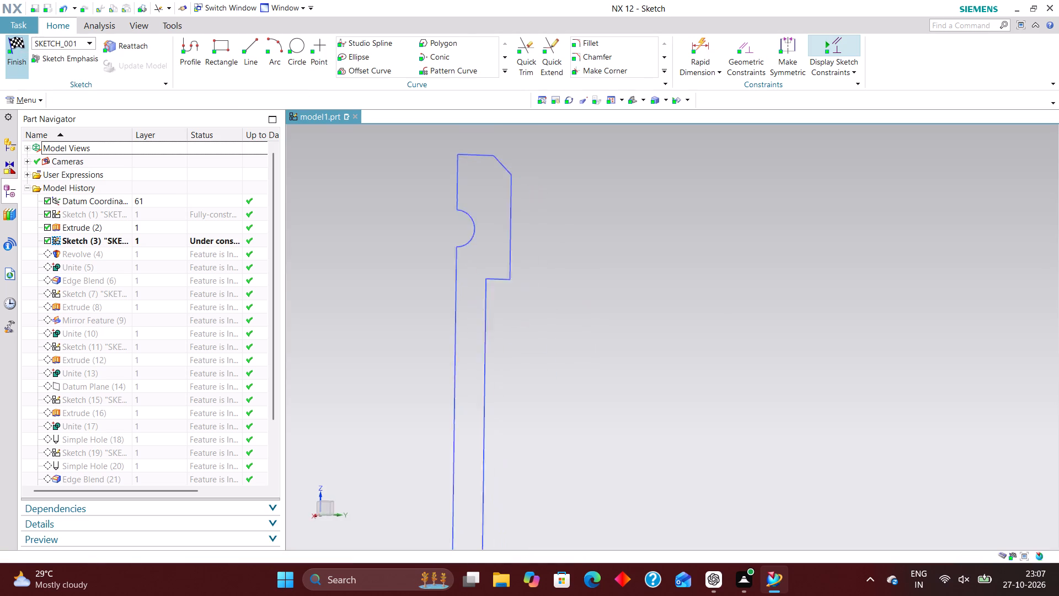
Examine the whole housing from several sides, in the isometric view and facing the side cylinder's boss.
scroll(505, 226, down, 3)
middle_drag(682, 292, 671, 318)
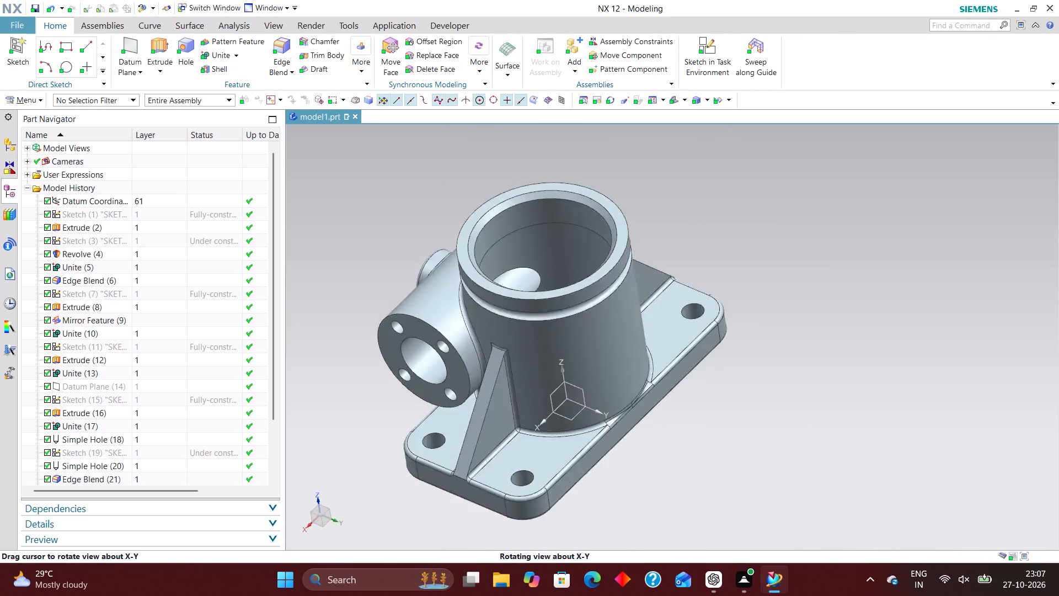
middle_drag(671, 318, 691, 364)
middle_drag(693, 360, 575, 312)
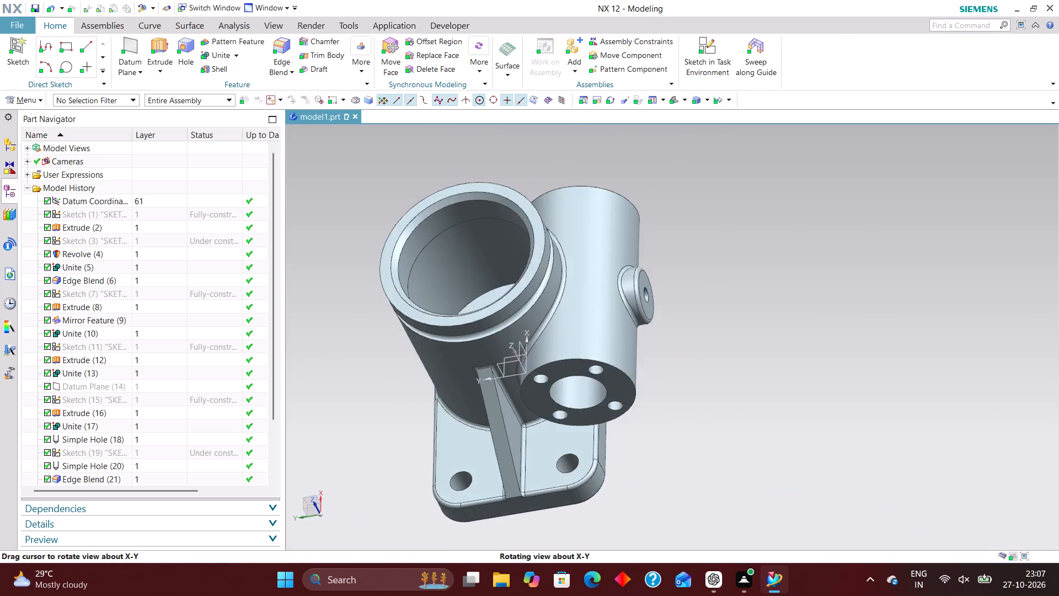
middle_drag(575, 312, 746, 349)
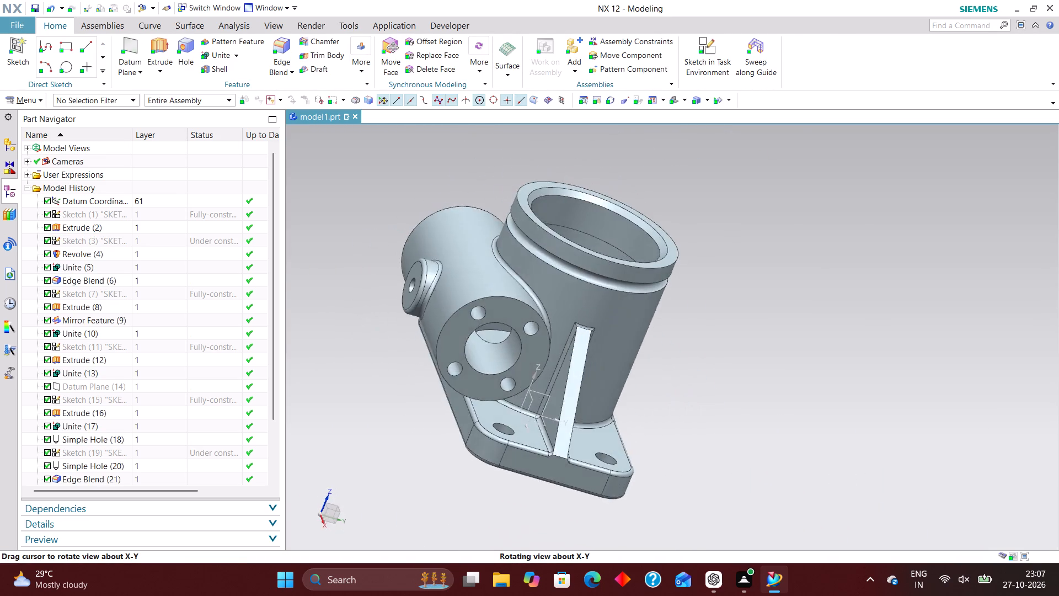
middle_drag(746, 349, 761, 354)
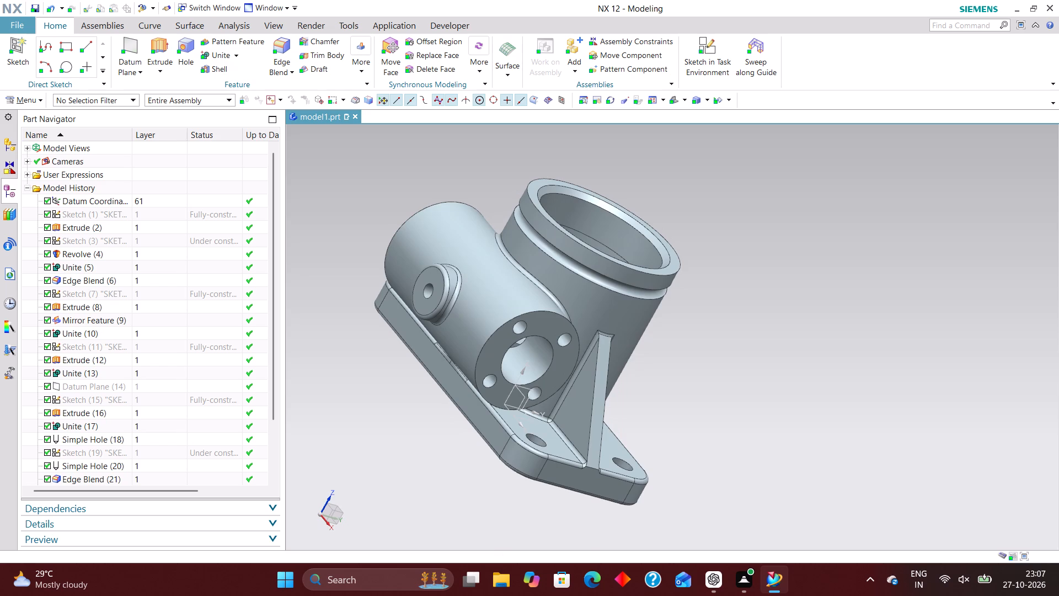
key(End)
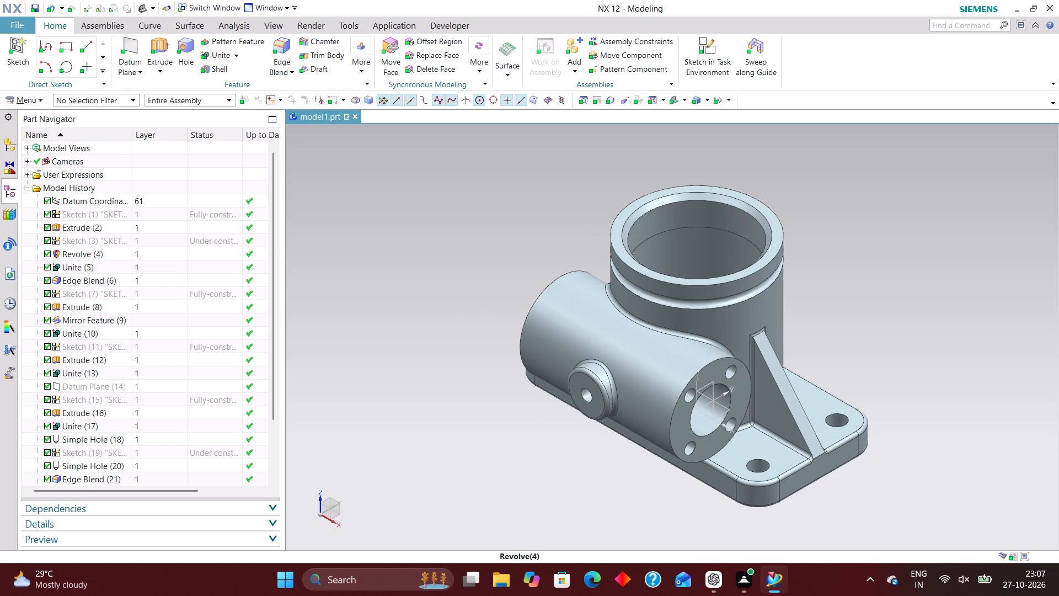
middle_drag(803, 348, 848, 332)
scroll(848, 332, up, 1)
right_drag(873, 315, 846, 313)
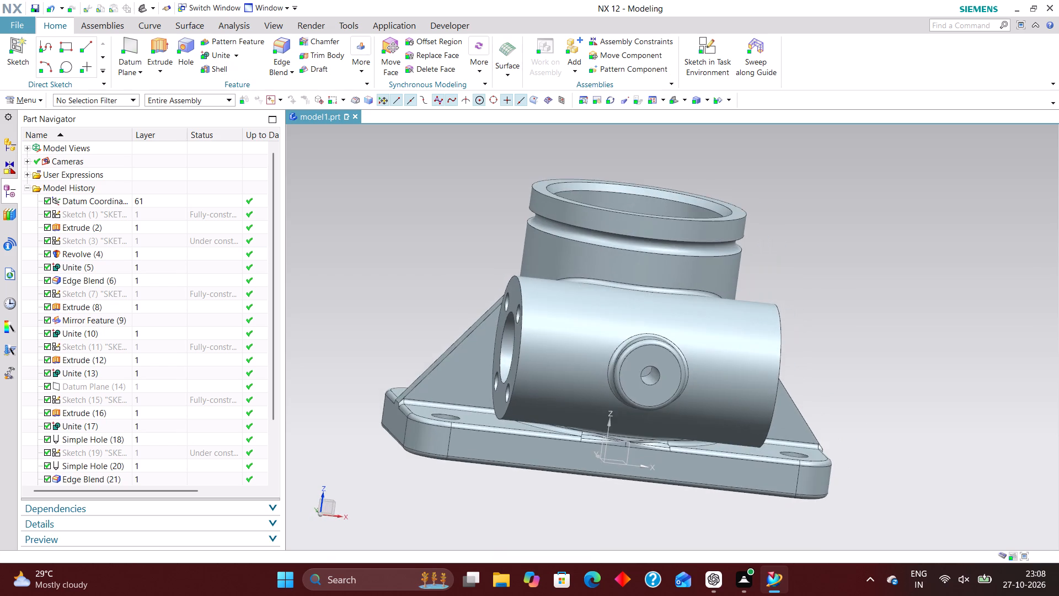
right_drag(846, 313, 745, 316)
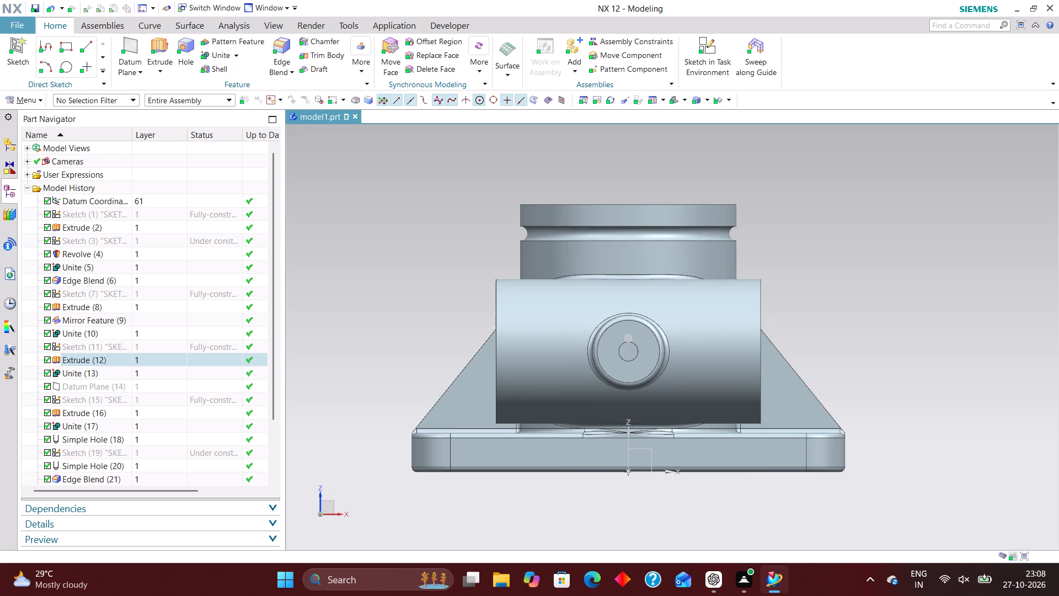
Delete the under-constrained Sketch (19) containing the vertical line through the side cylinder's boss.
scroll(169, 457, down, 2)
click(166, 383)
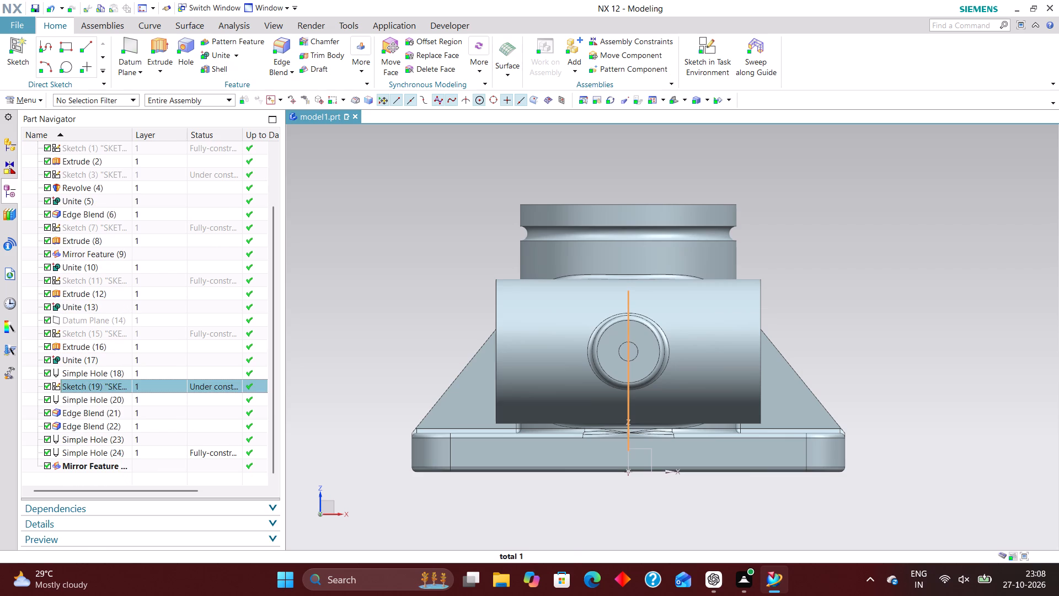
middle_drag(404, 364, 341, 356)
right_click(142, 384)
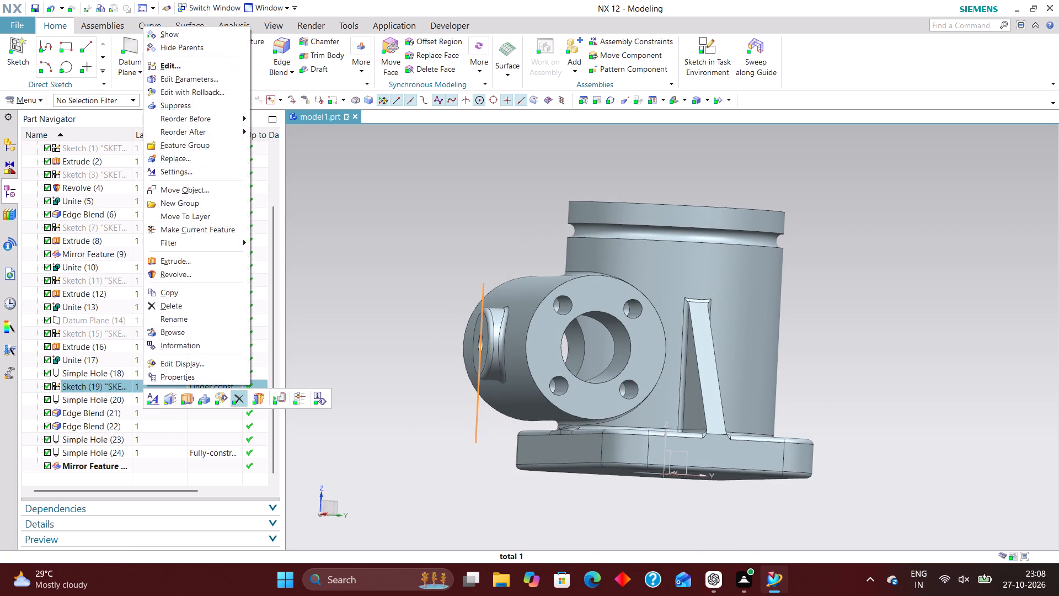
click(236, 398)
scroll(83, 396, down, 5)
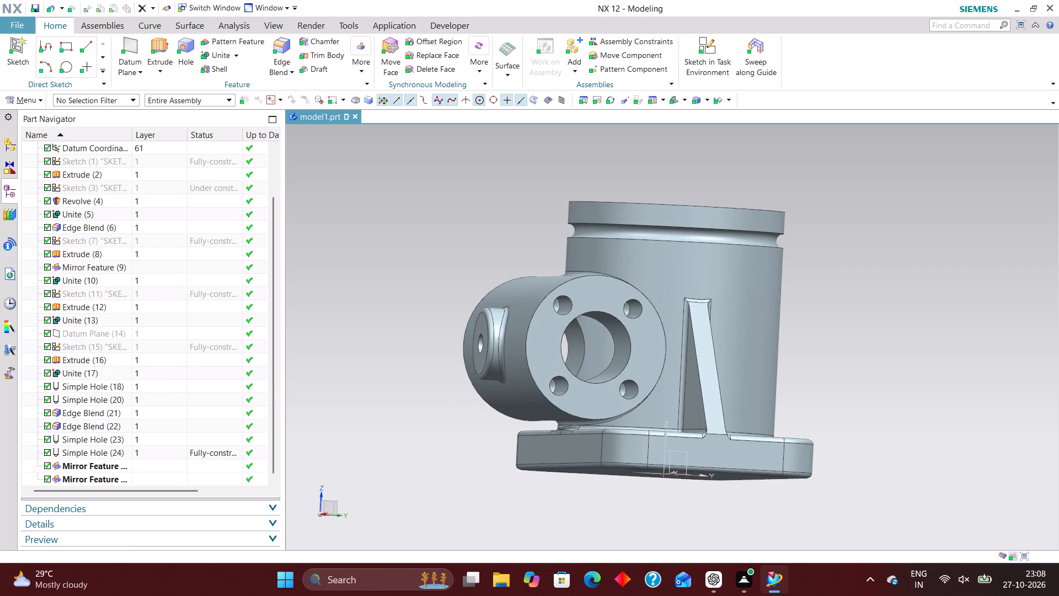
scroll(168, 437, up, 6)
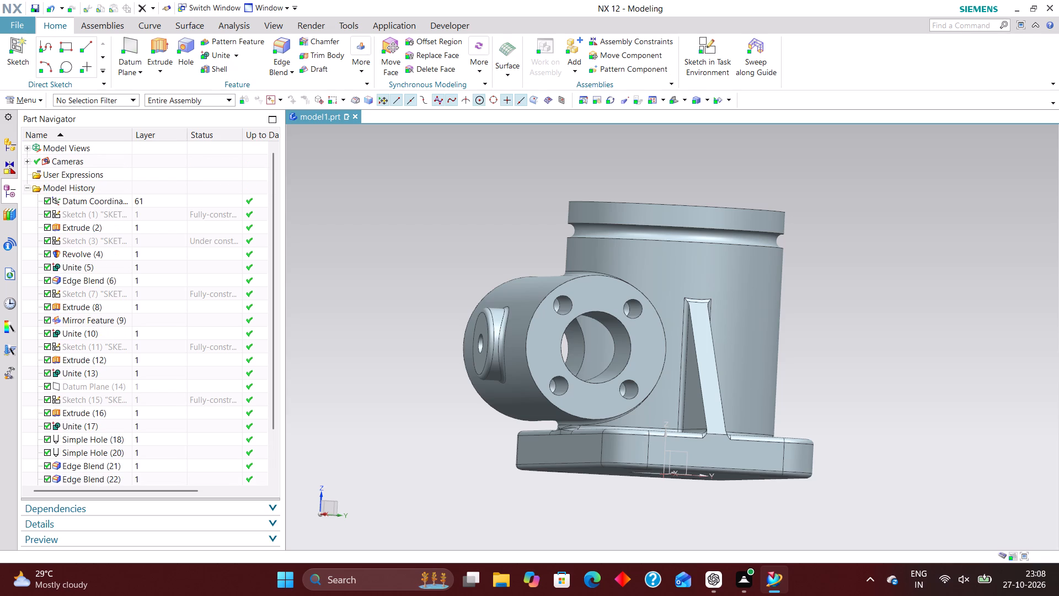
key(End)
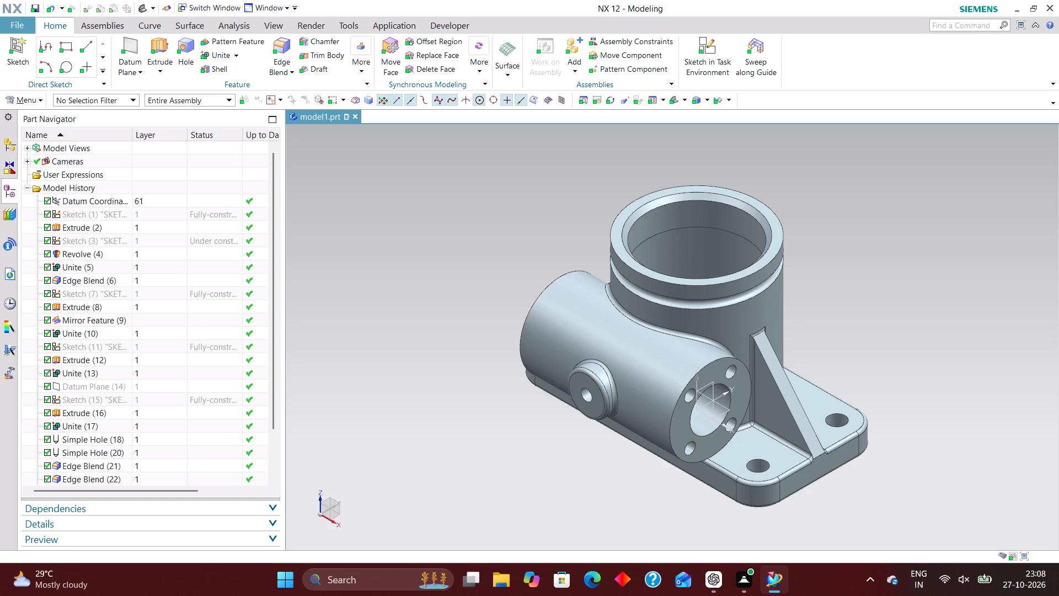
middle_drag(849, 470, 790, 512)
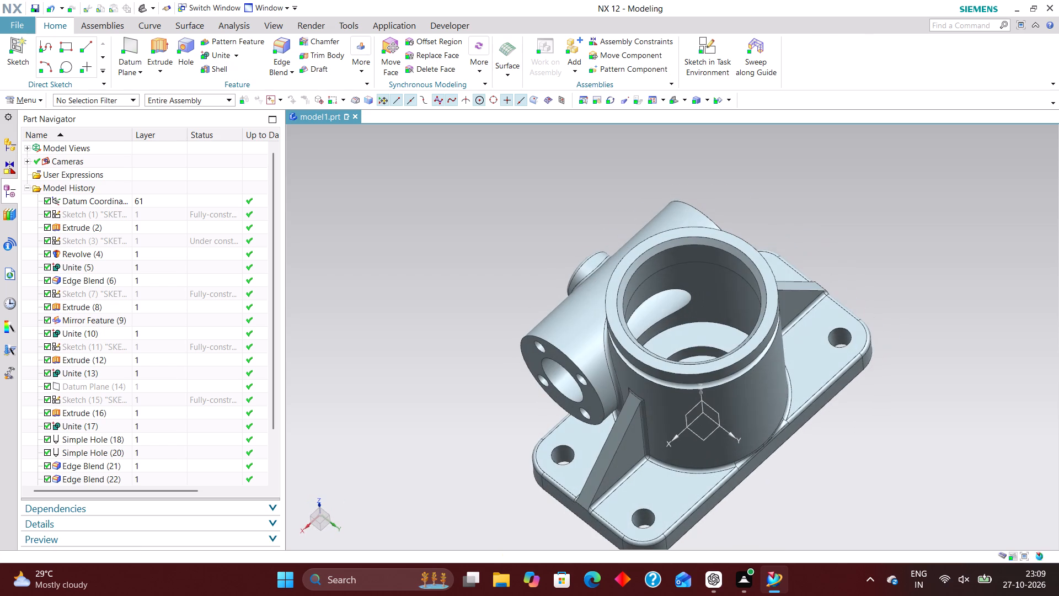
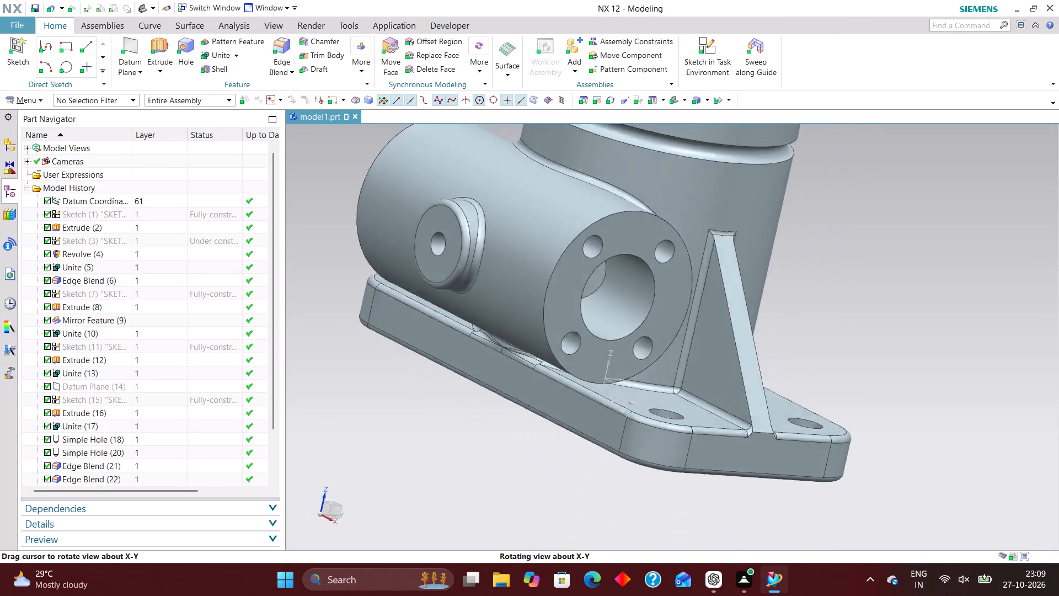
Section the housing on the X plane at offset 0, examine its bores and wall profile, and discard the section view.
right_drag(935, 383, 826, 381)
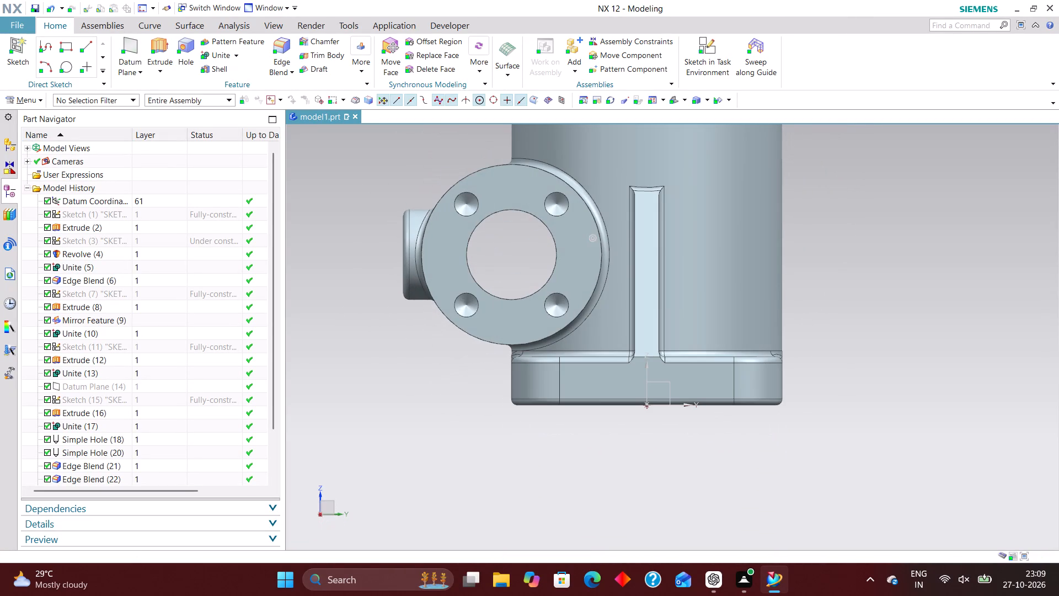
key(ctrl+h)
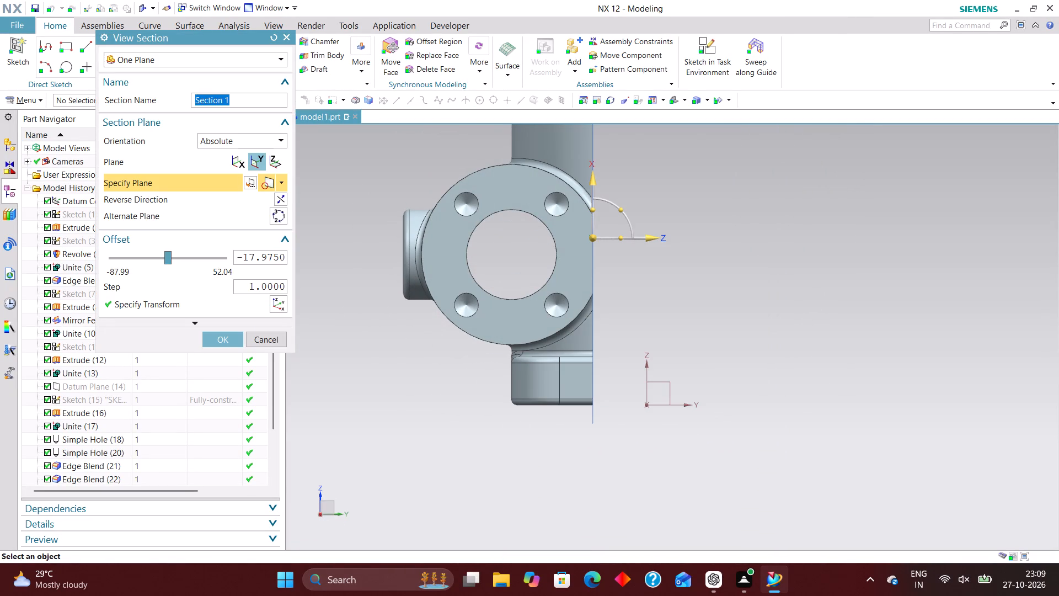
click(237, 157)
scroll(492, 349, down, 3)
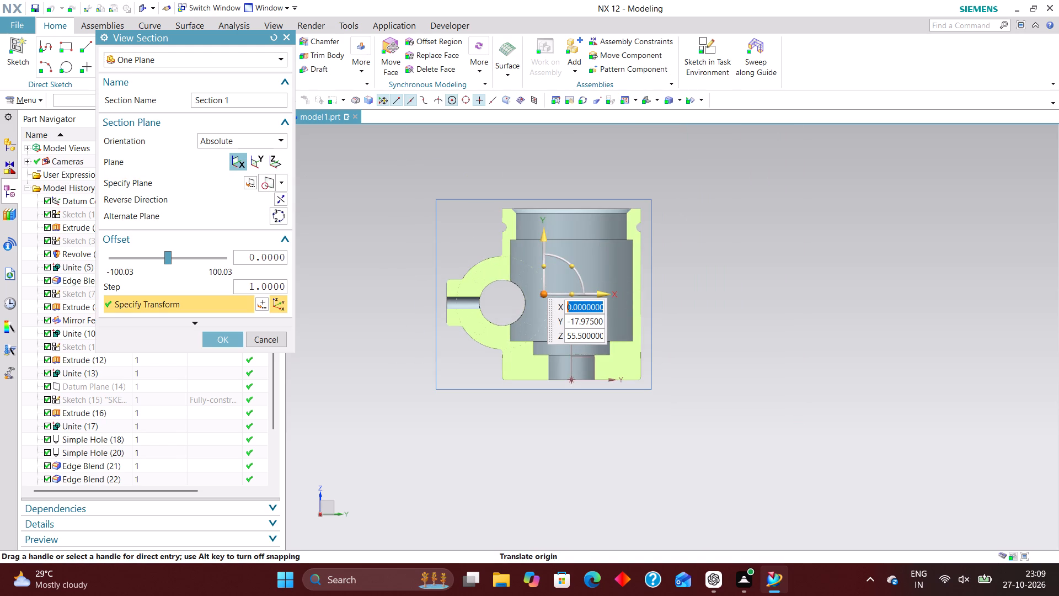
scroll(514, 259, up, 3)
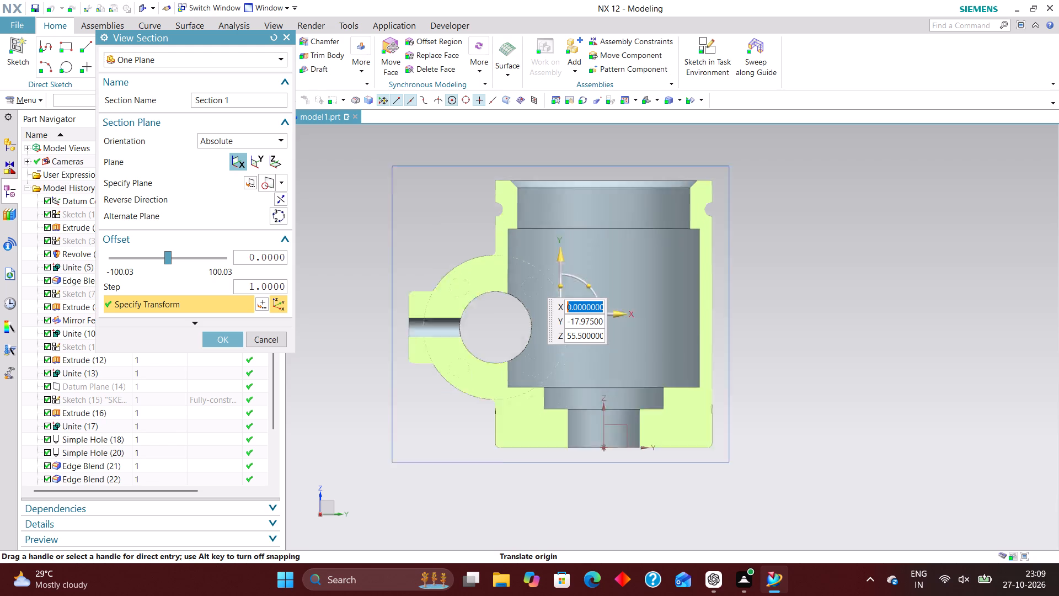
scroll(514, 259, up, 2)
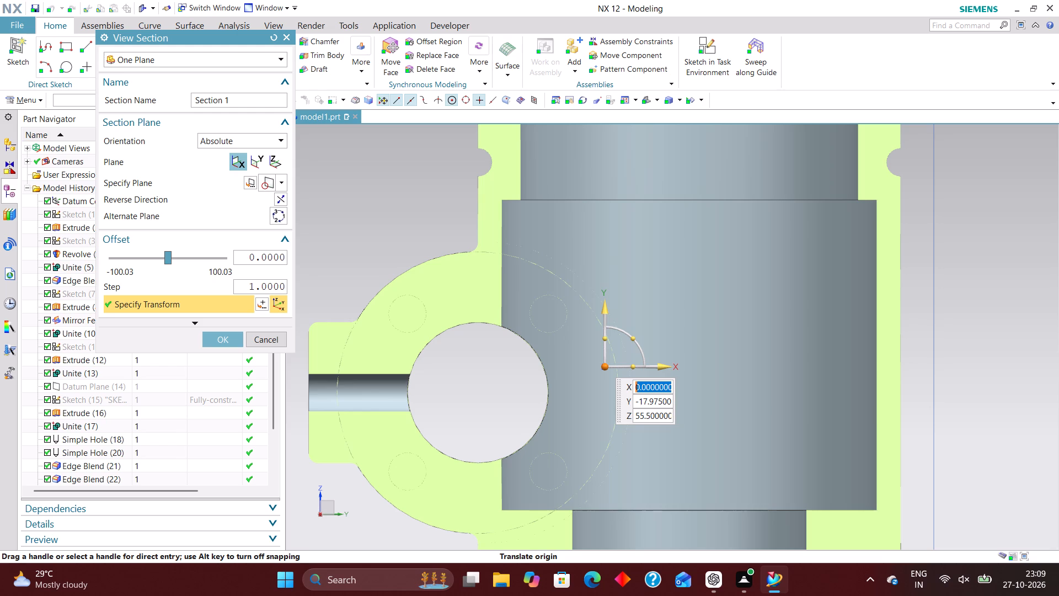
scroll(516, 290, up, 3)
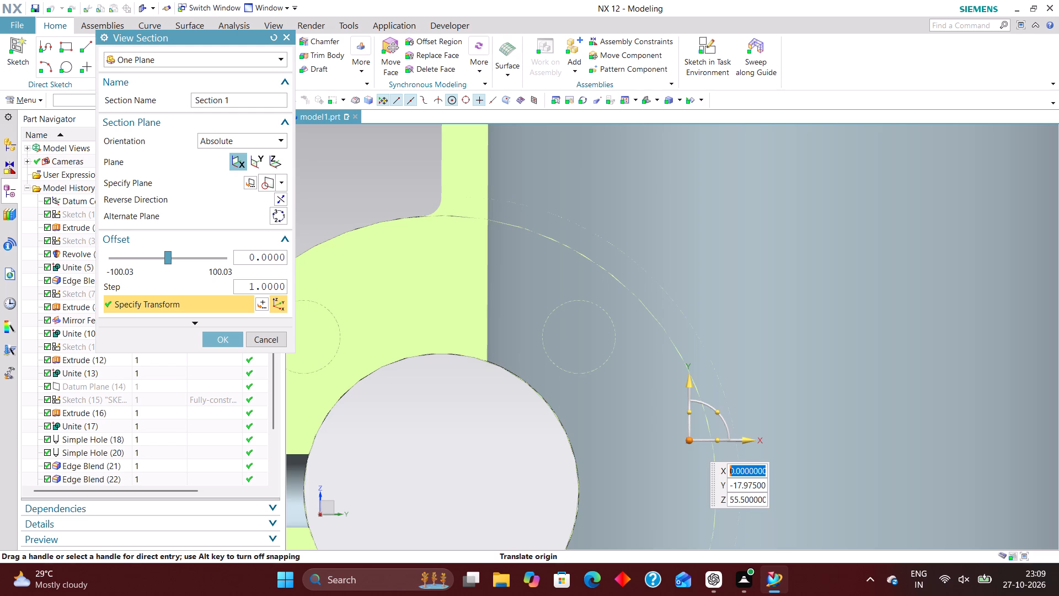
scroll(518, 264, down, 1)
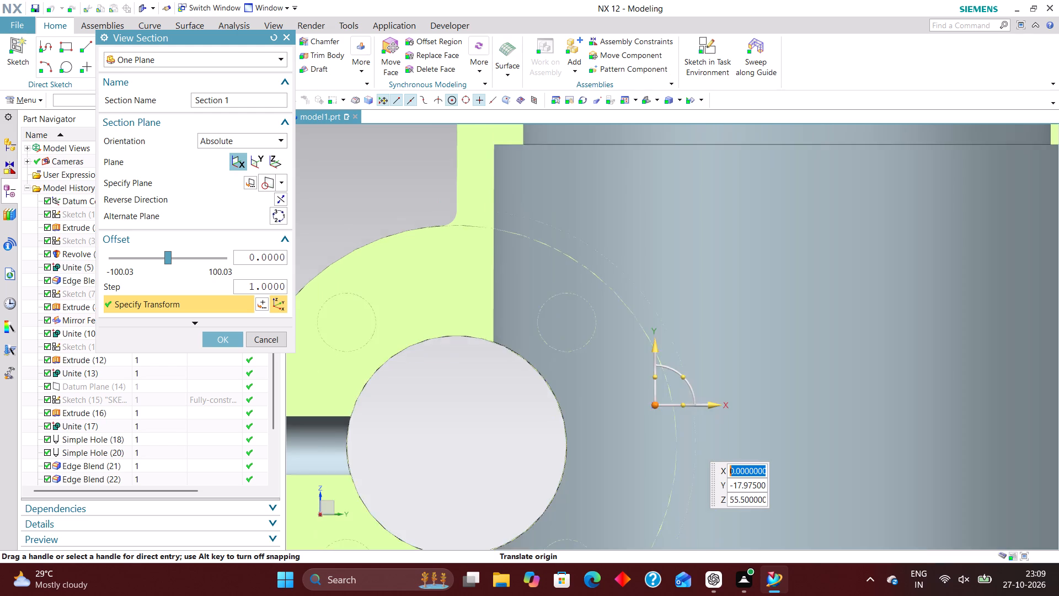
scroll(517, 265, down, 2)
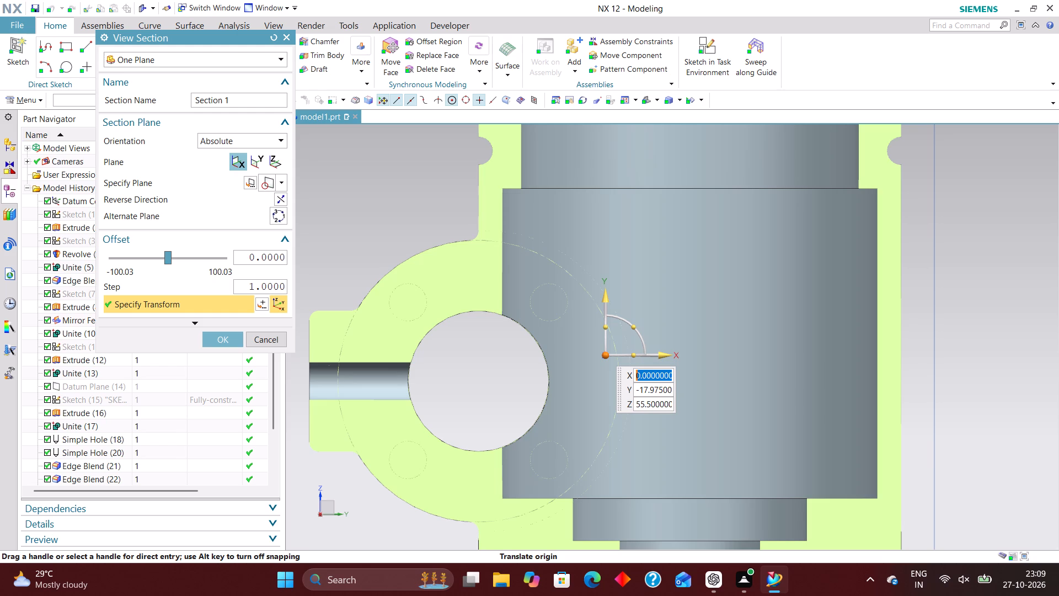
scroll(550, 299, down, 2)
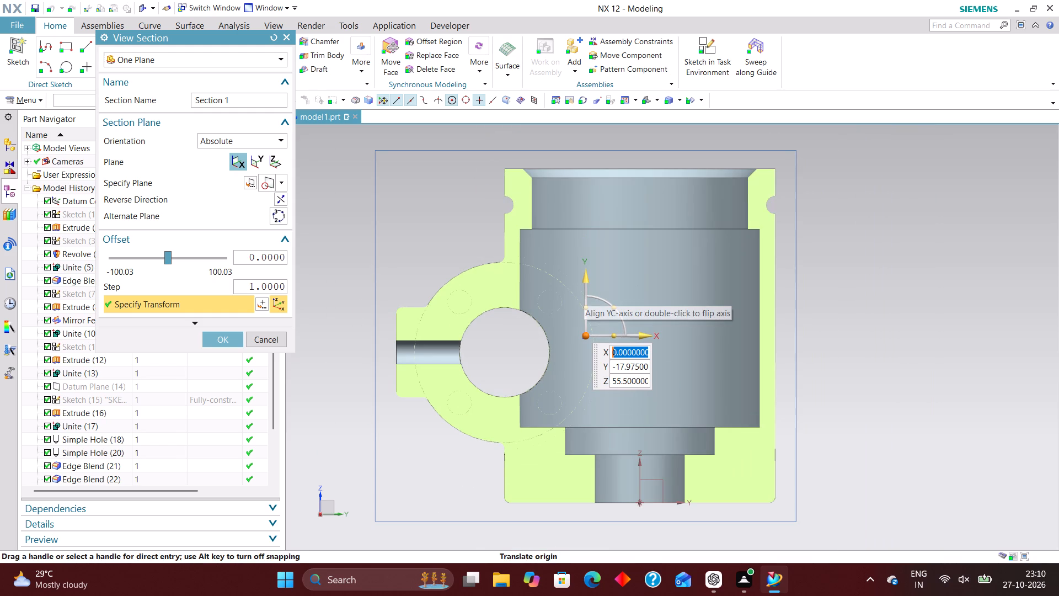
middle_drag(831, 366, 825, 371)
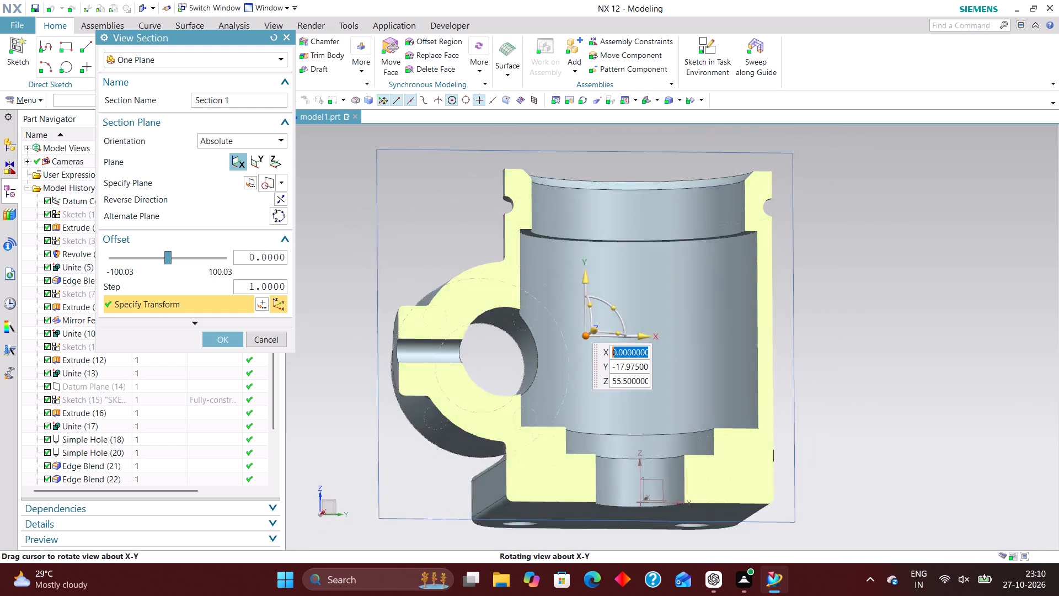
middle_drag(825, 371, 822, 381)
click(279, 341)
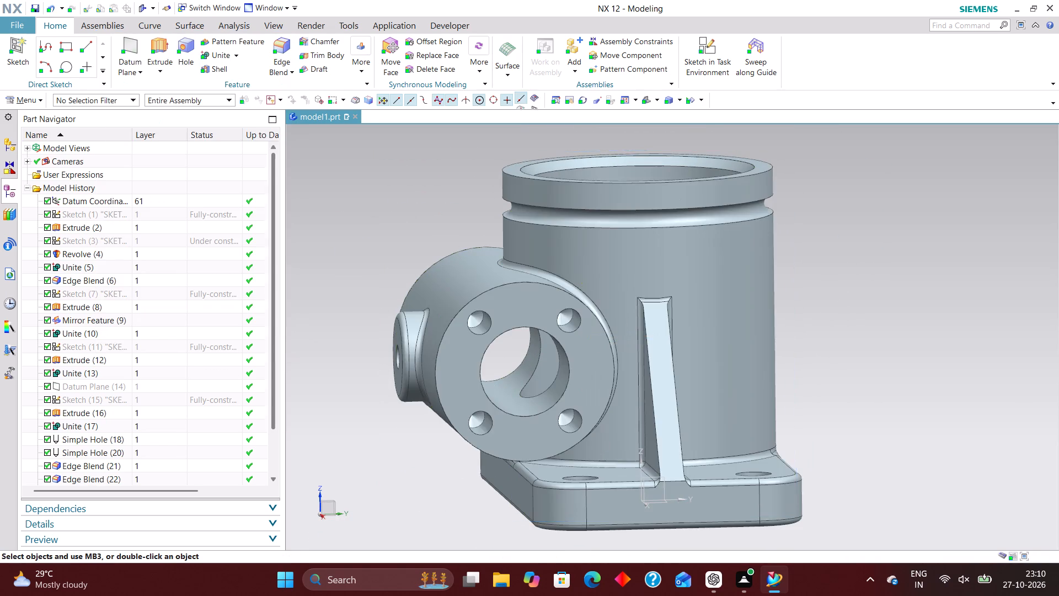
Examine the whole housing from several sides and from above into the main bore, including the Sketch (3) profile.
scroll(552, 354, down, 2)
middle_drag(740, 354, 742, 345)
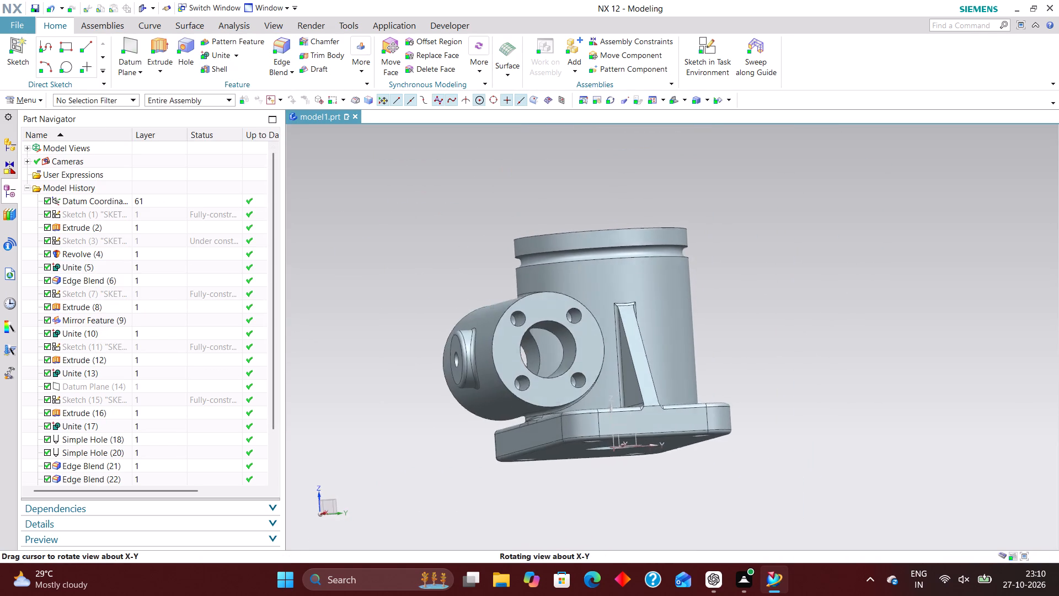
middle_drag(742, 345, 803, 371)
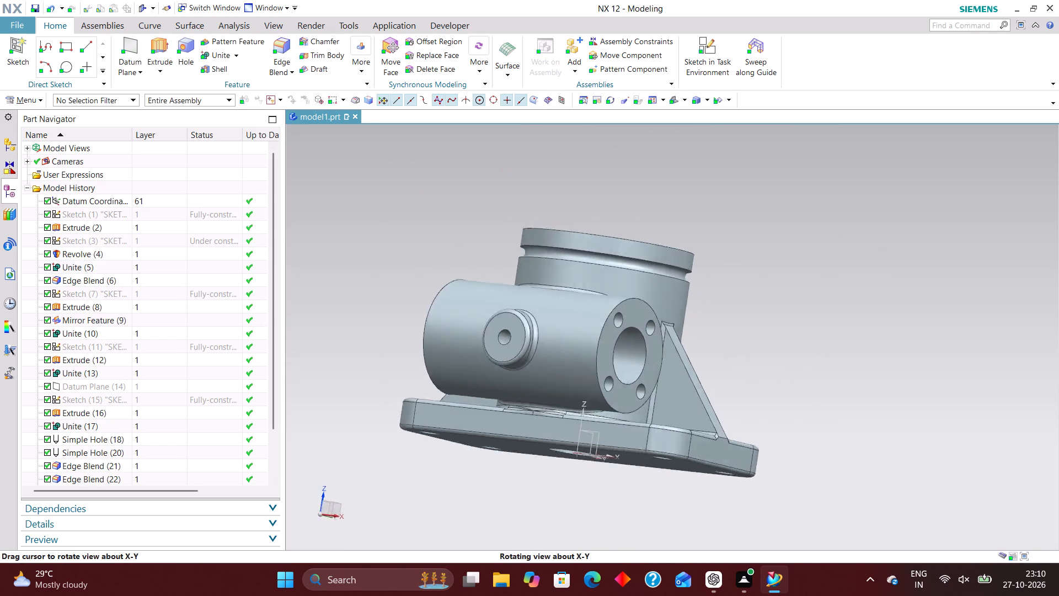
middle_drag(803, 371, 784, 438)
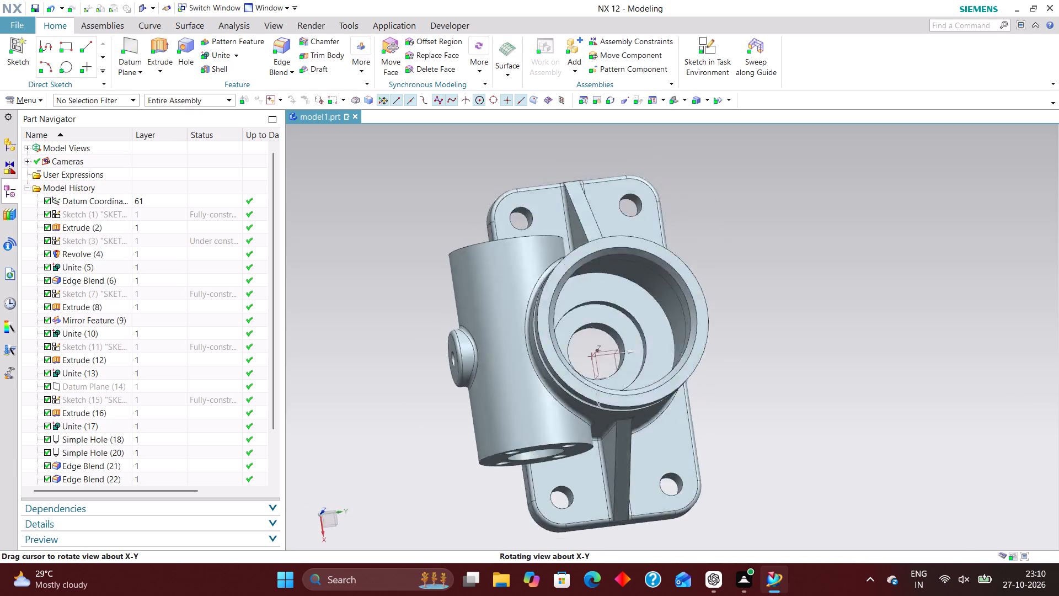
middle_drag(784, 438, 764, 432)
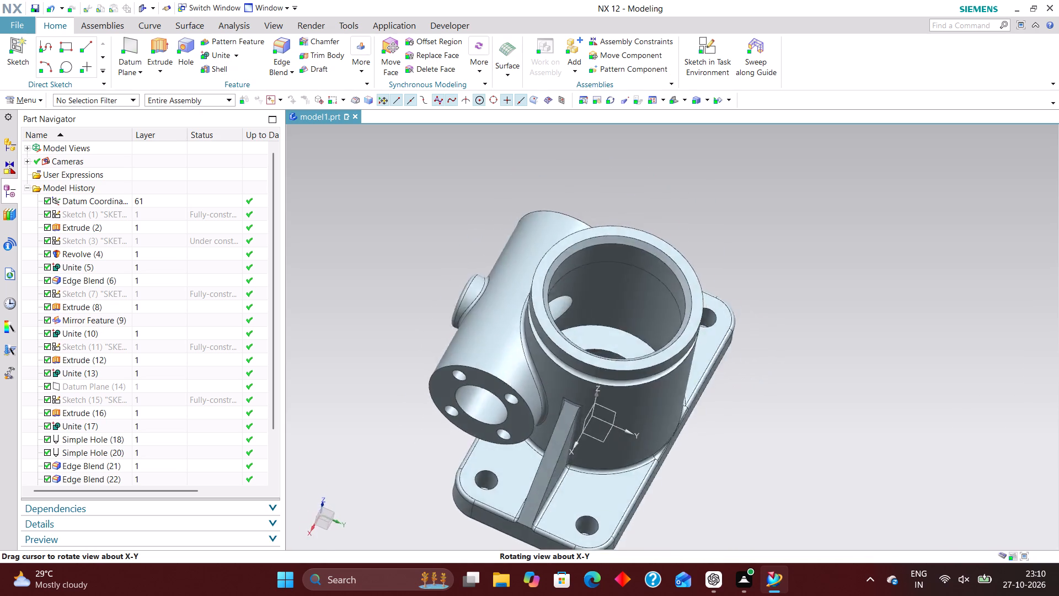
middle_drag(764, 432, 771, 457)
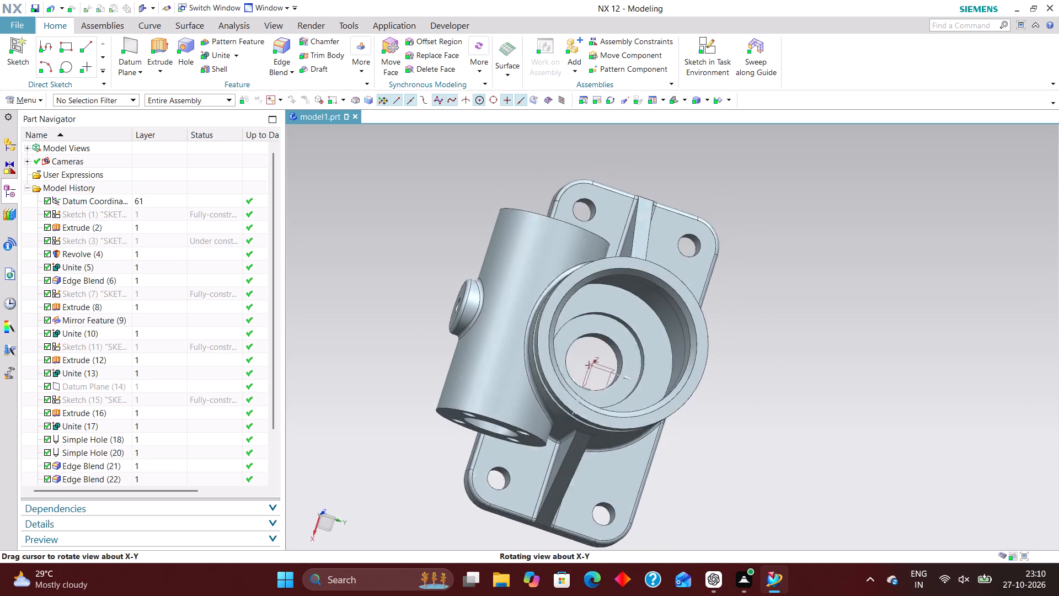
middle_drag(771, 457, 775, 450)
middle_click(775, 449)
middle_click(777, 445)
middle_click(777, 444)
middle_drag(777, 444, 774, 444)
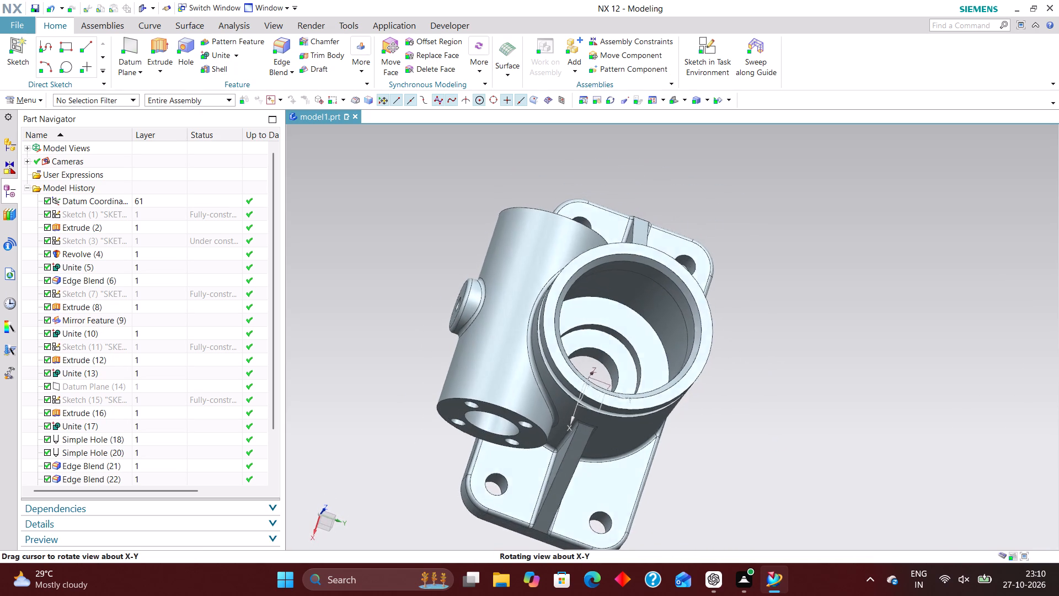
middle_drag(774, 444, 768, 430)
middle_click(767, 429)
middle_click(765, 430)
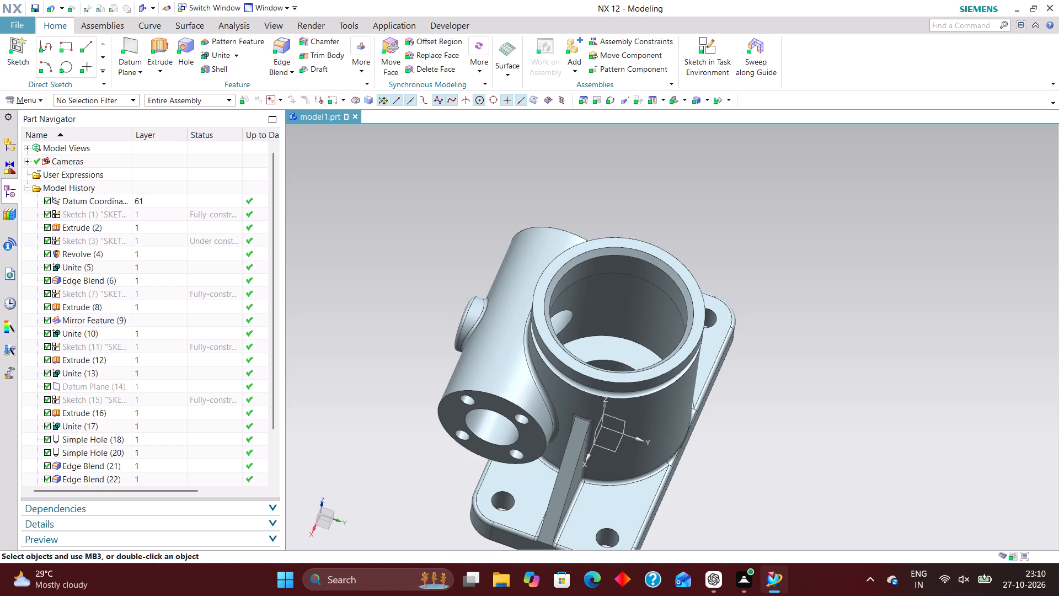
scroll(649, 311, up, 5)
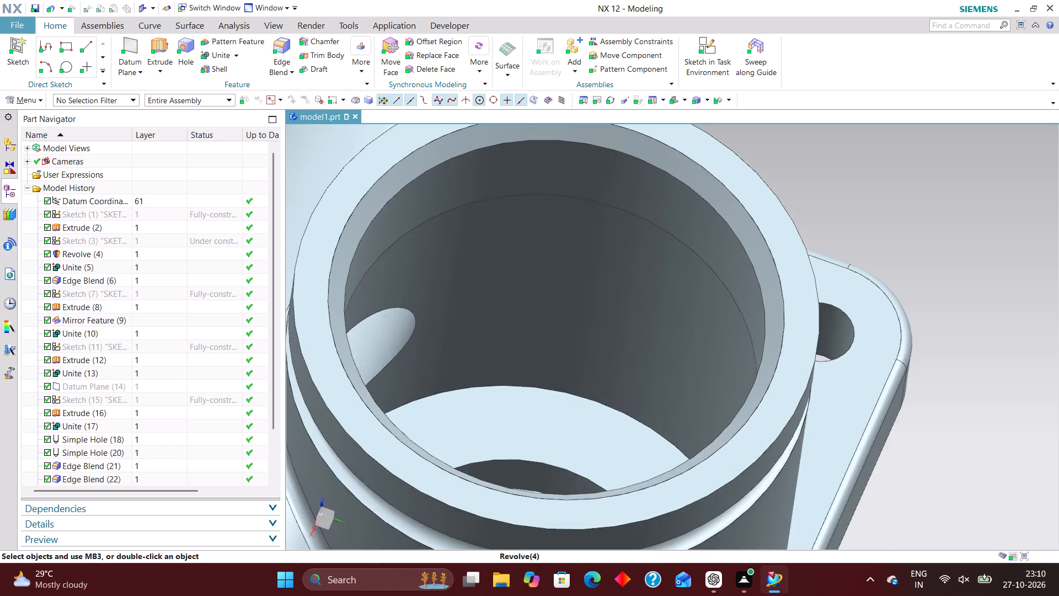
scroll(664, 327, down, 3)
middle_drag(672, 359, 696, 337)
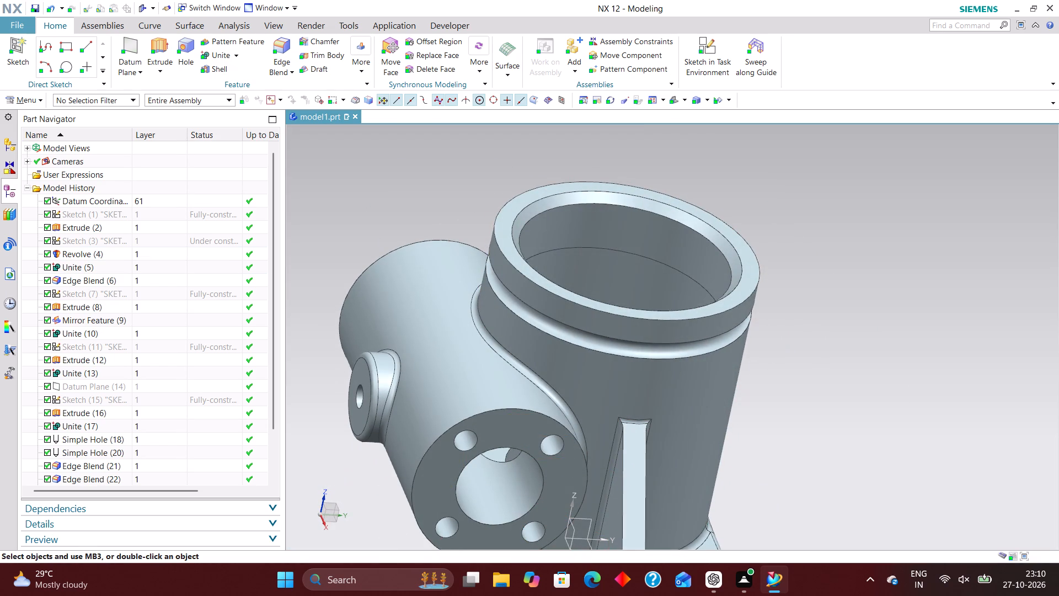
click(159, 241)
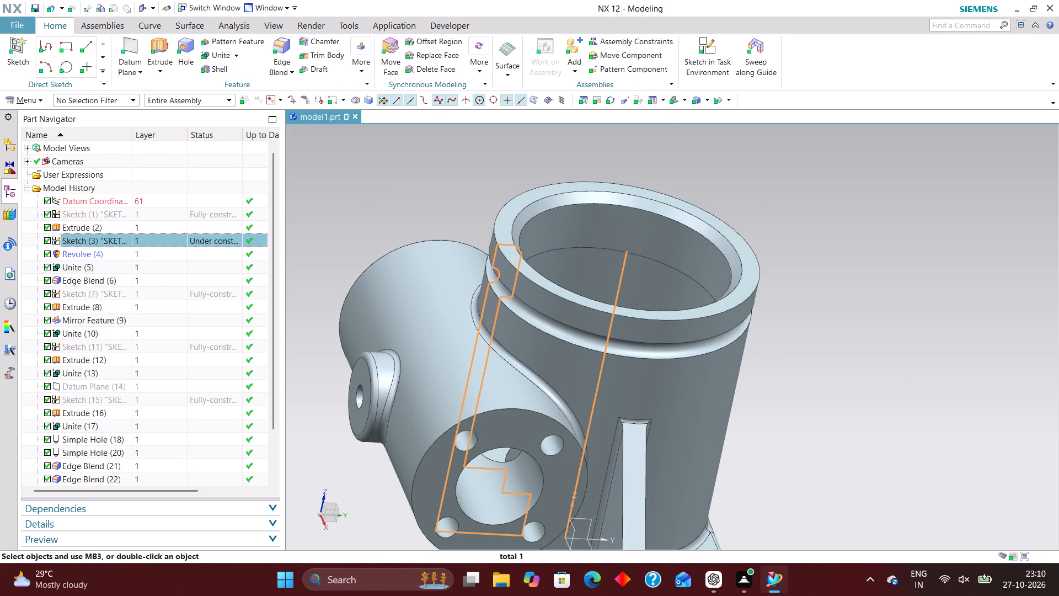
scroll(445, 281, down, 3)
click(688, 270)
Group Simple Holes (18), (20), (23) and (24) with the last Mirror Feature into a feature group named HOLES.
scroll(112, 374, down, 3)
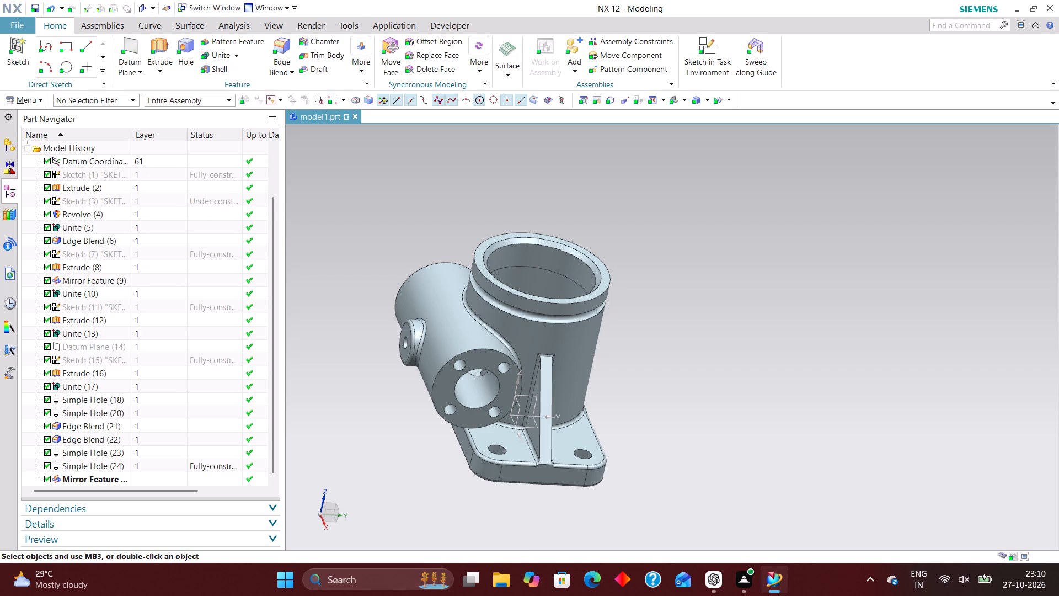
ctrl+click(107, 385)
ctrl+click(109, 396)
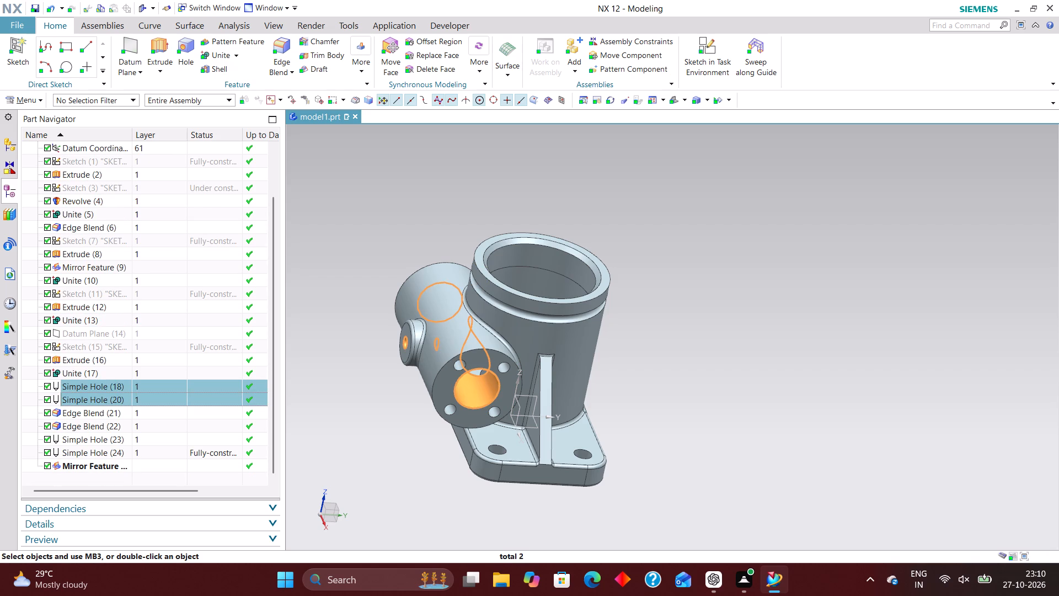
ctrl+click(110, 439)
ctrl+click(111, 448)
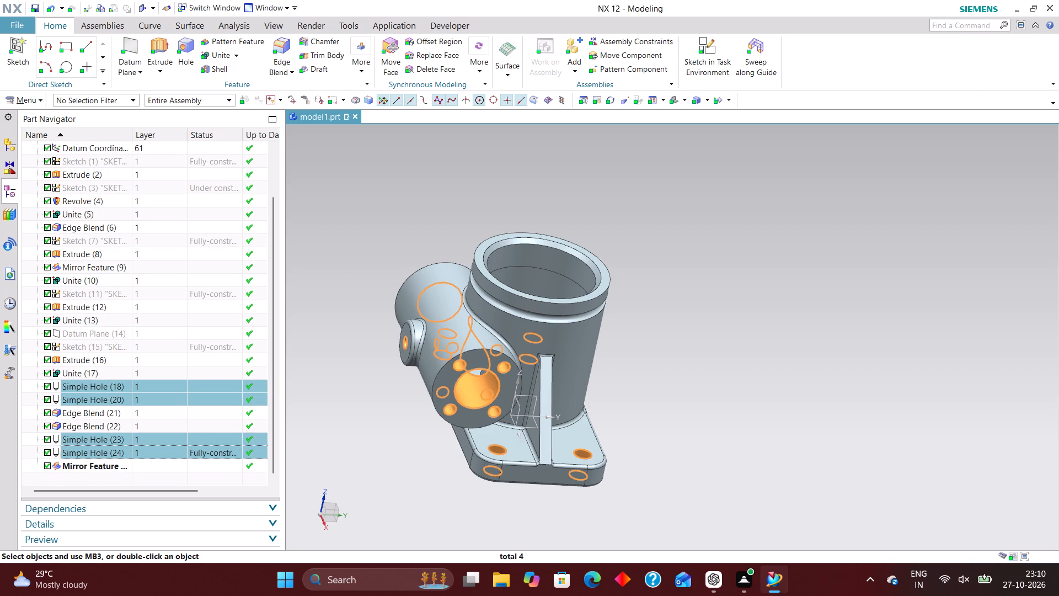
ctrl+scroll(102, 257, up, 5)
ctrl+scroll(103, 269, down, 5)
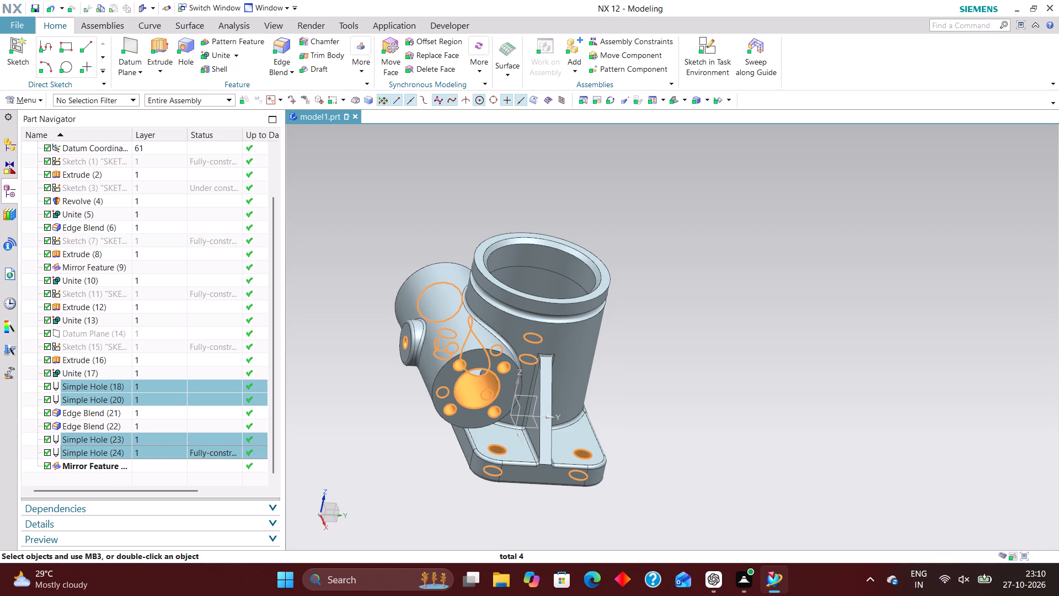
right_click(99, 435)
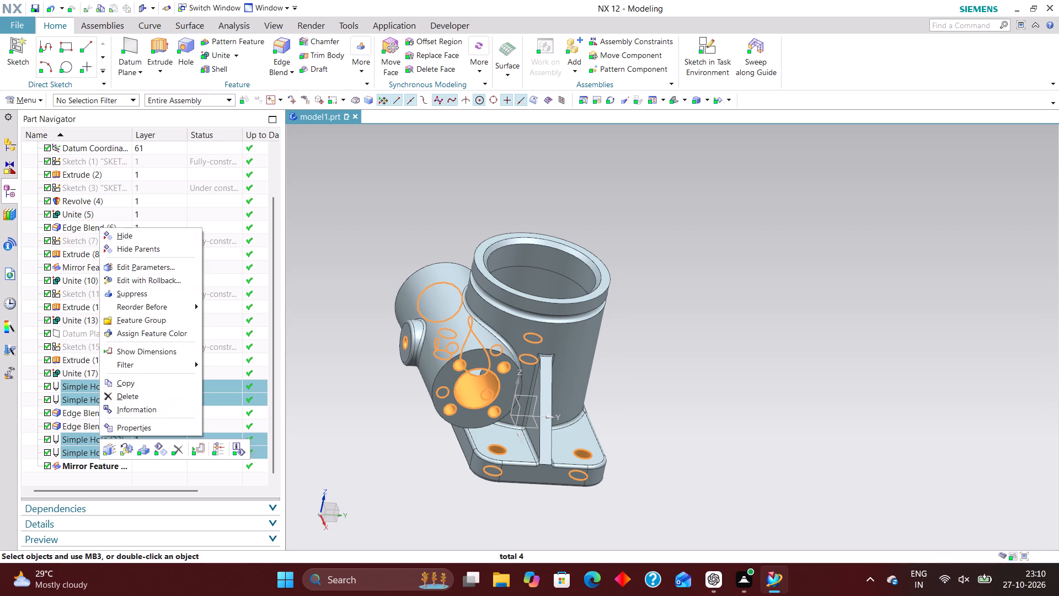
ctrl+click(103, 467)
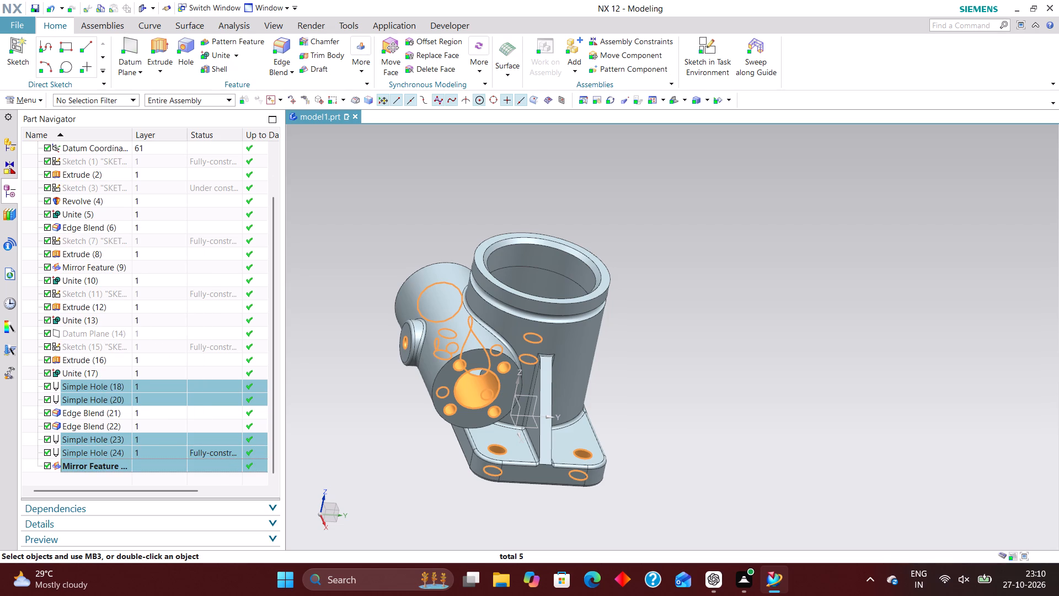
right_click(137, 465)
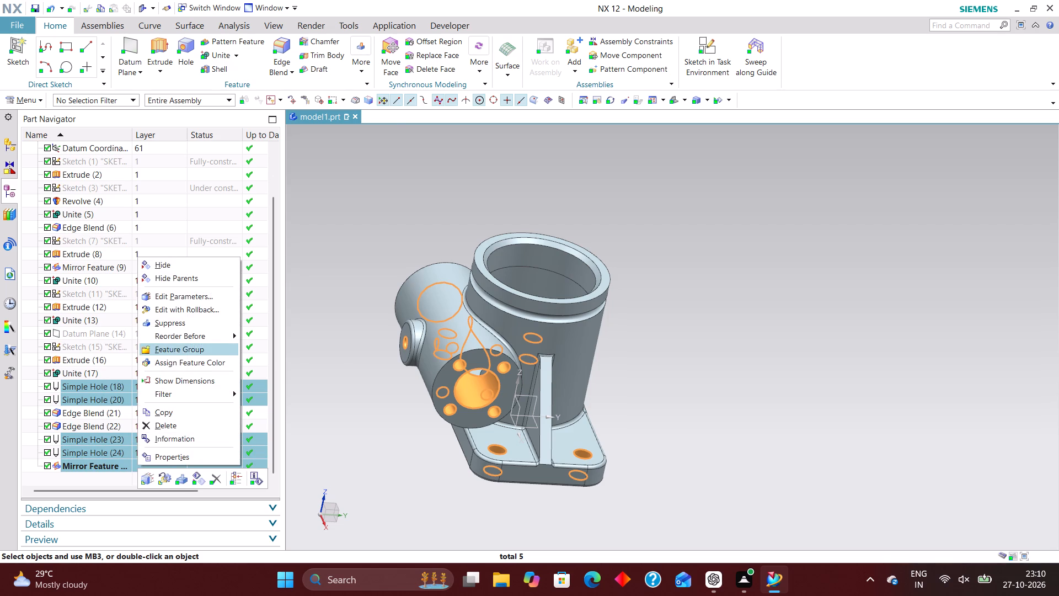
click(168, 348)
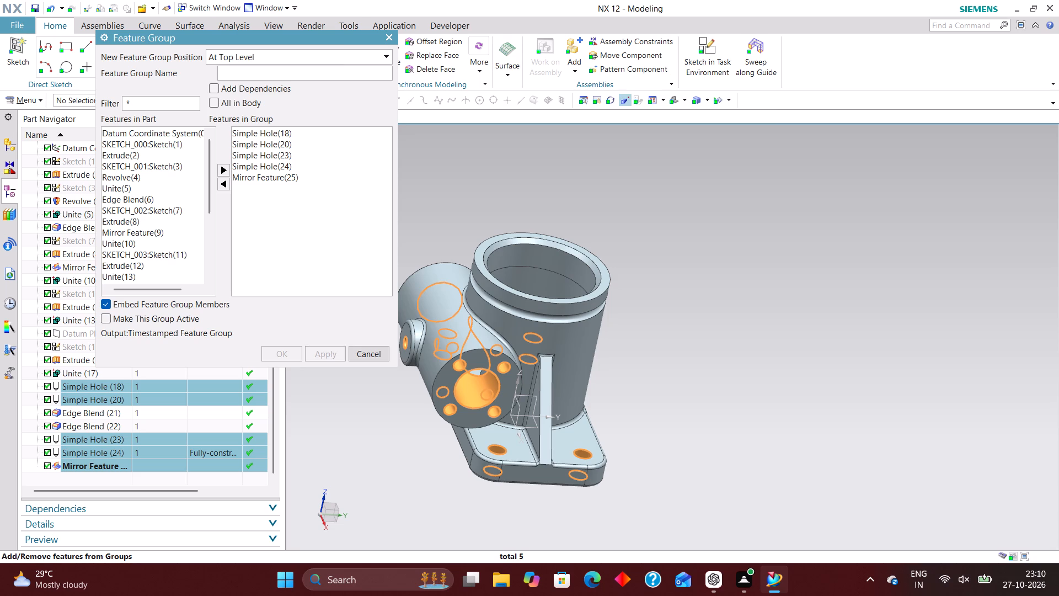
key(h)
key(o)
key(l)
key(e)
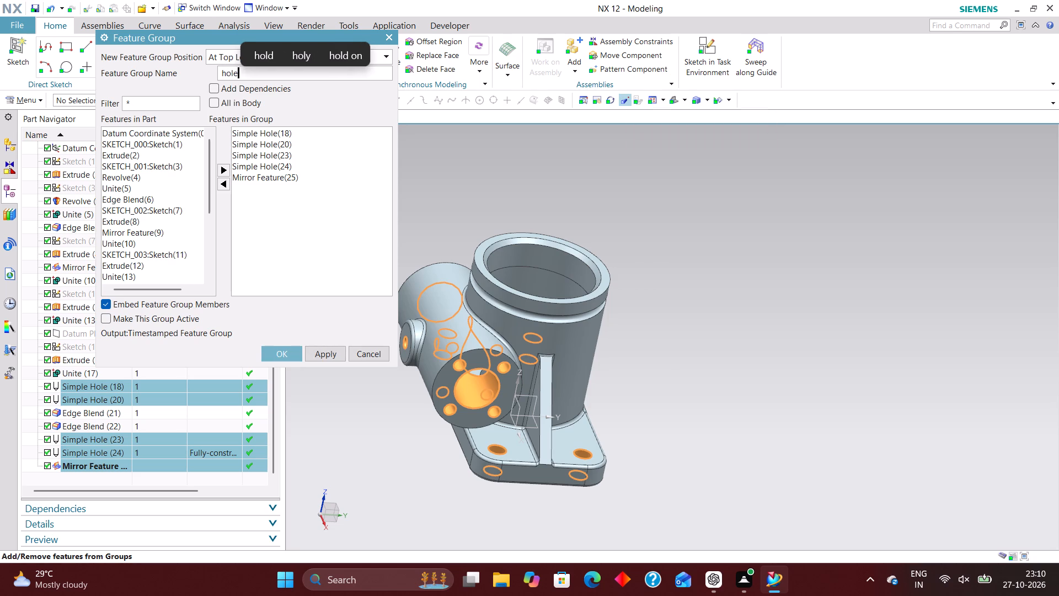
key(s)
key(BackSpace)
key(BackSpace)
key(BackSpace)
key(BackSpace)
key(BackSpace)
key(BackSpace)
key(BackSpace)
key(BackSpace)
key(BackSpace)
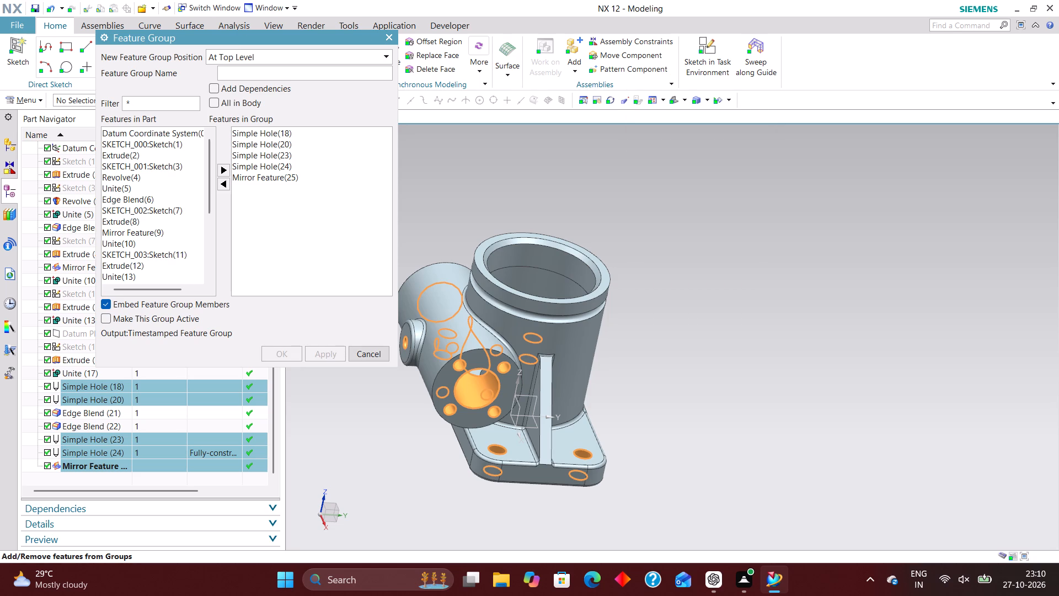
key(h)
text(OL)
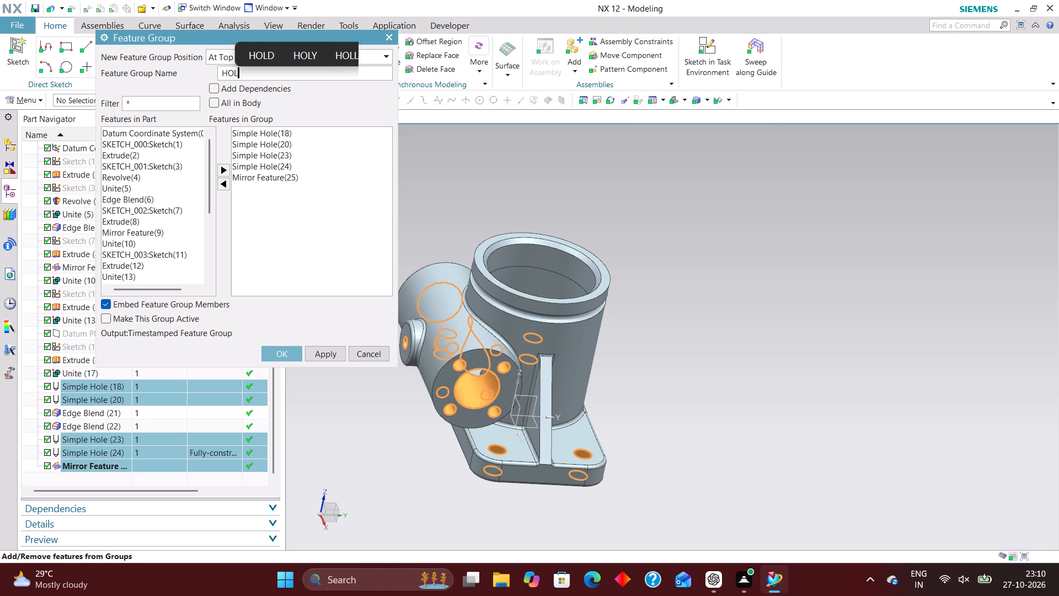
key(e)
key(s)
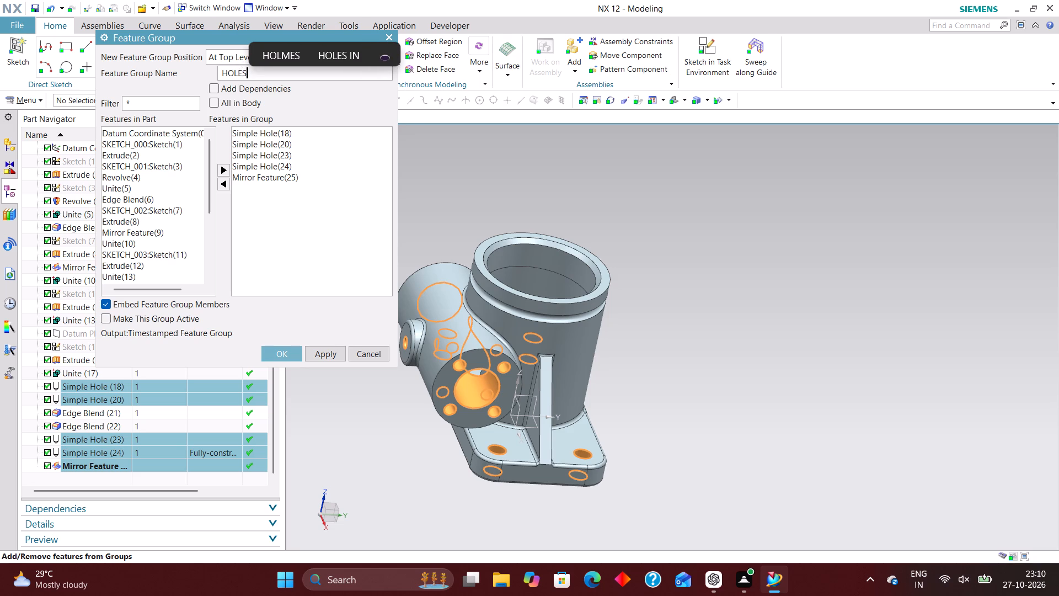
click(289, 351)
Examine the completed housing from the front, underside and isometric views, including the main cylinder's rim.
middle_drag(445, 260, 453, 260)
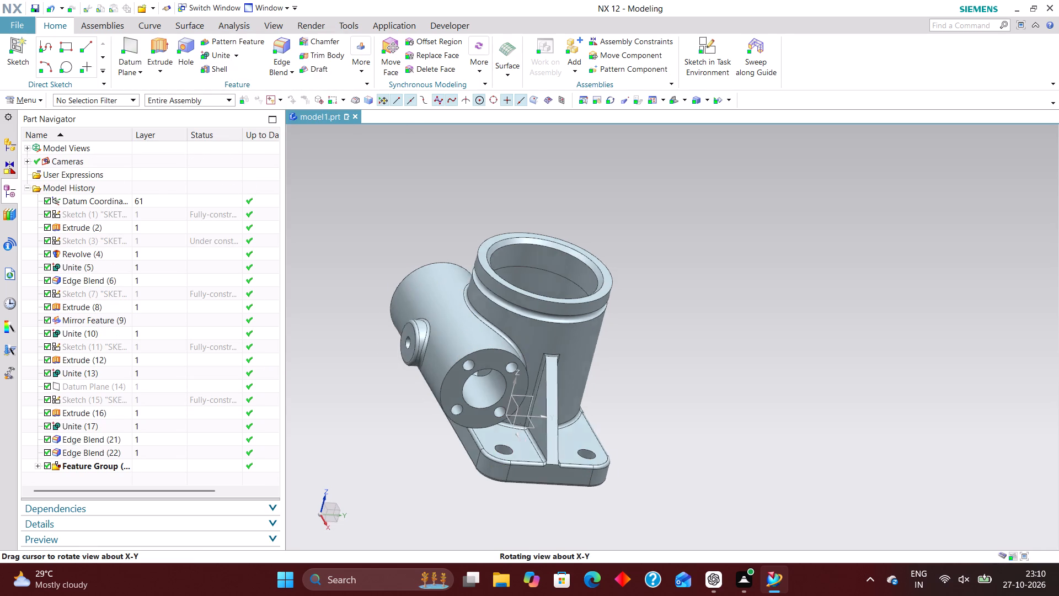
middle_drag(453, 260, 511, 270)
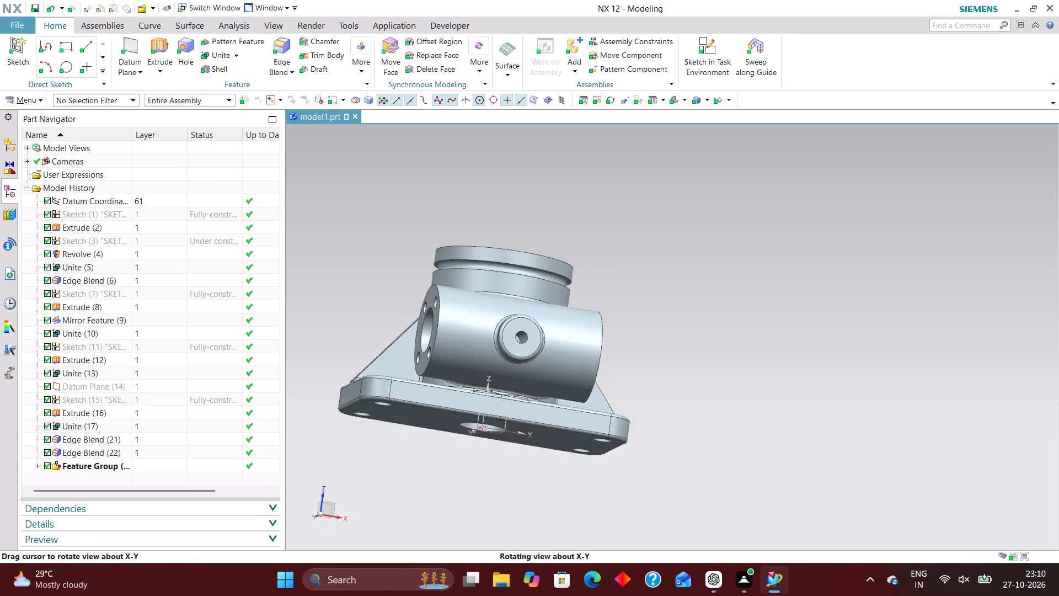
middle_drag(511, 270, 559, 268)
middle_drag(555, 273, 482, 281)
middle_click(476, 281)
middle_drag(460, 288, 423, 313)
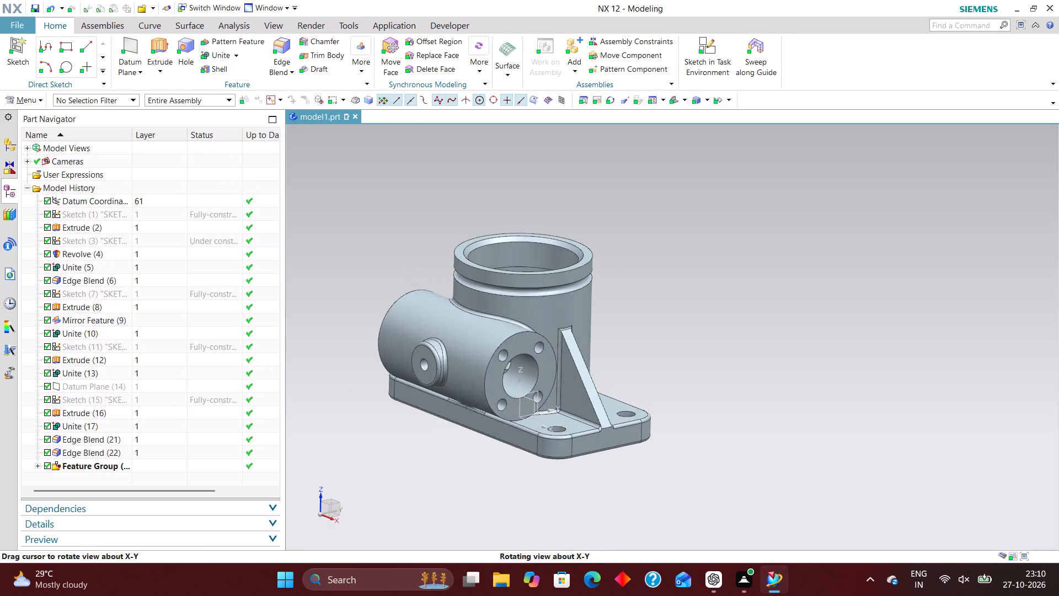
middle_drag(423, 313, 424, 323)
scroll(377, 283, up, 5)
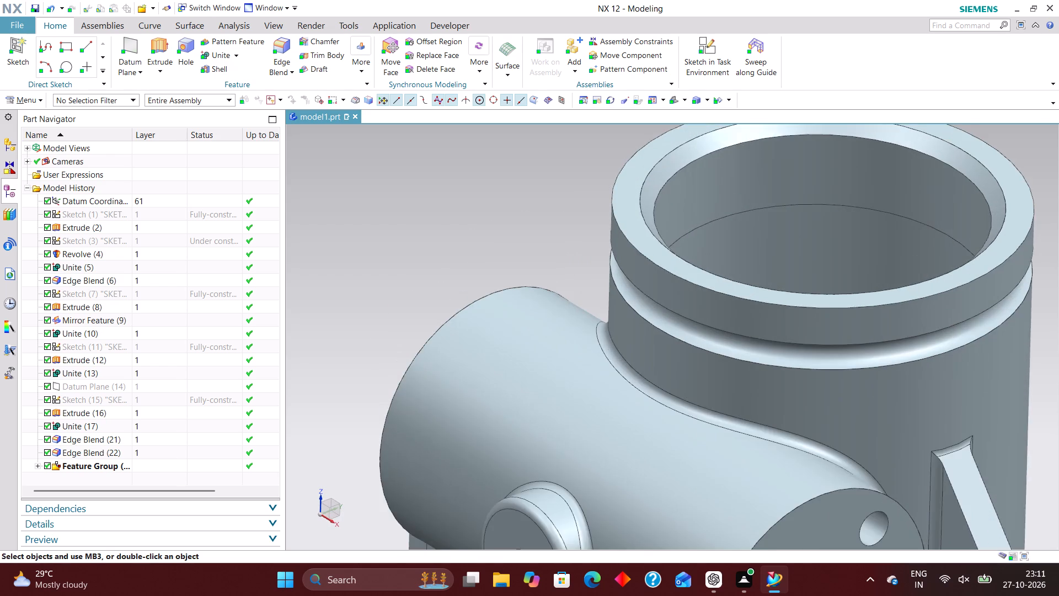
scroll(384, 277, down, 1)
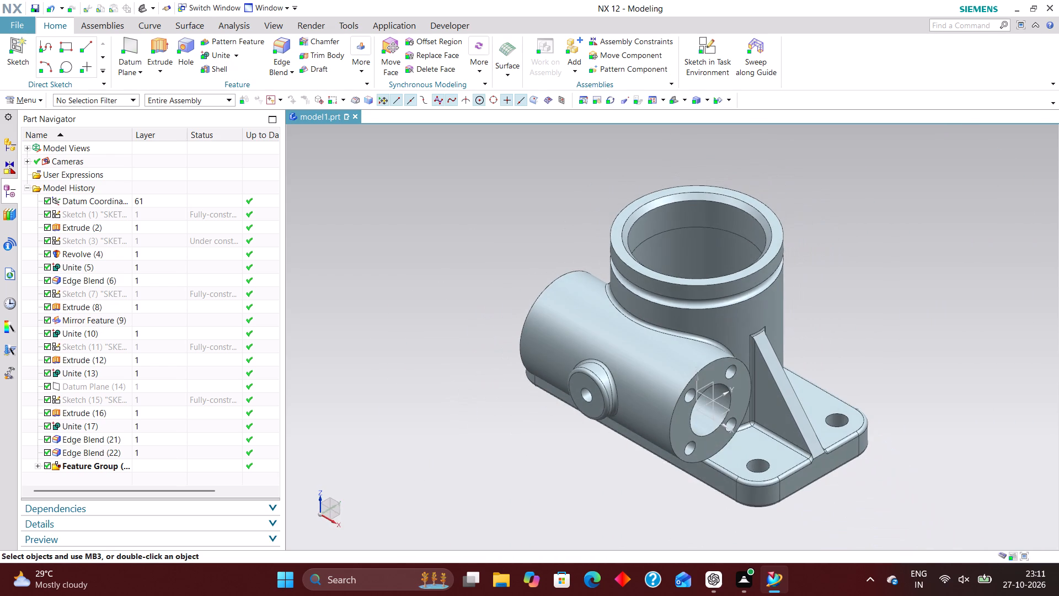
scroll(791, 285, up, 4)
scroll(807, 288, down, 4)
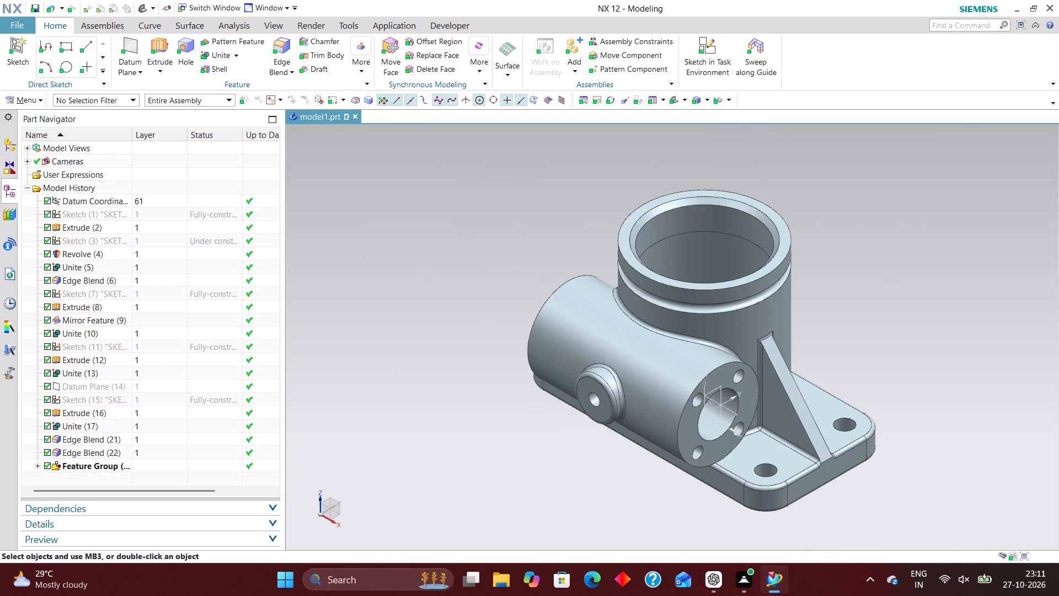
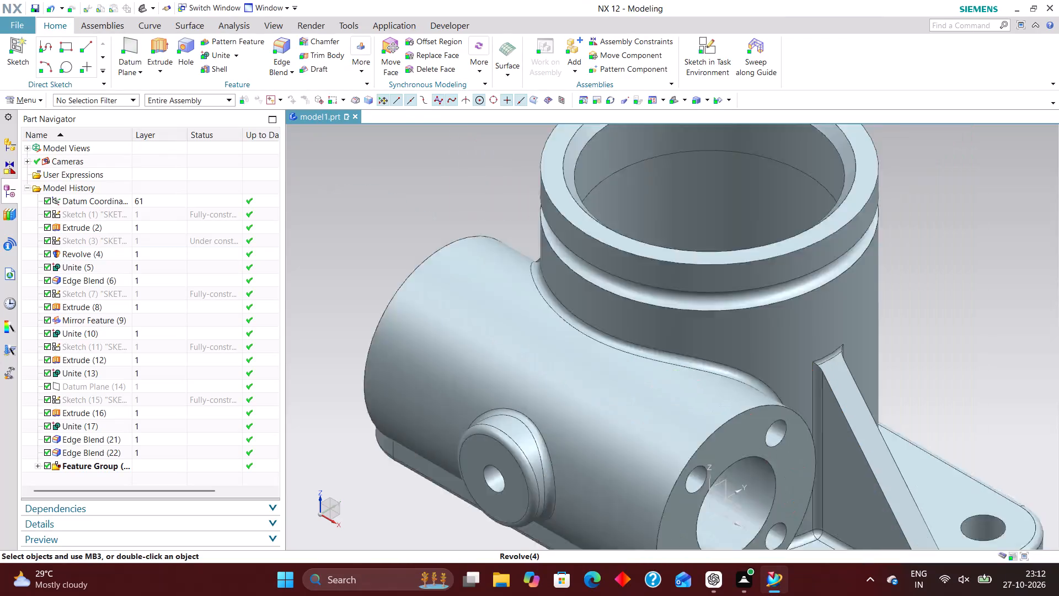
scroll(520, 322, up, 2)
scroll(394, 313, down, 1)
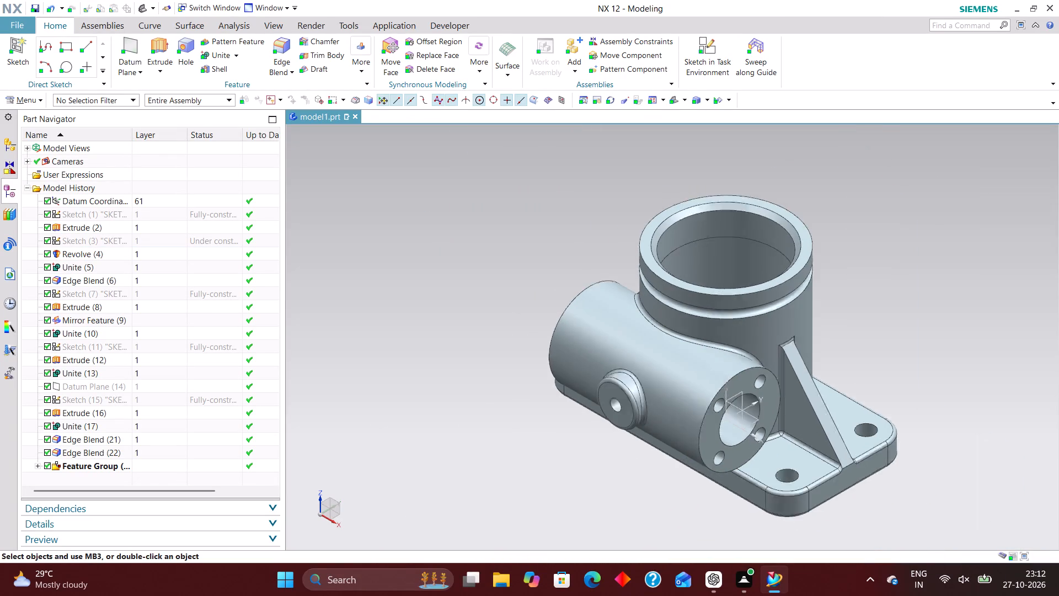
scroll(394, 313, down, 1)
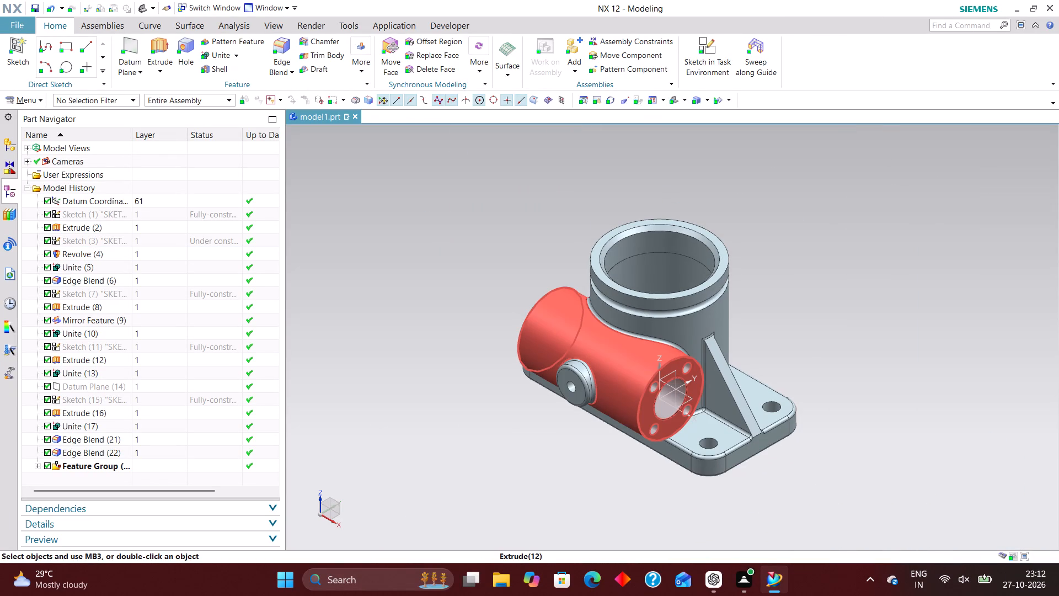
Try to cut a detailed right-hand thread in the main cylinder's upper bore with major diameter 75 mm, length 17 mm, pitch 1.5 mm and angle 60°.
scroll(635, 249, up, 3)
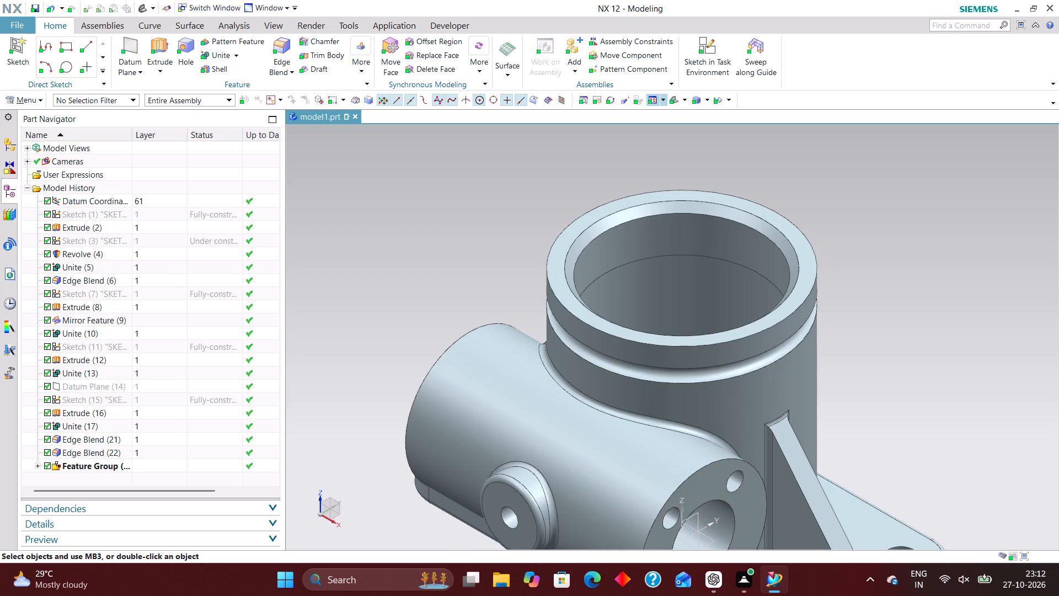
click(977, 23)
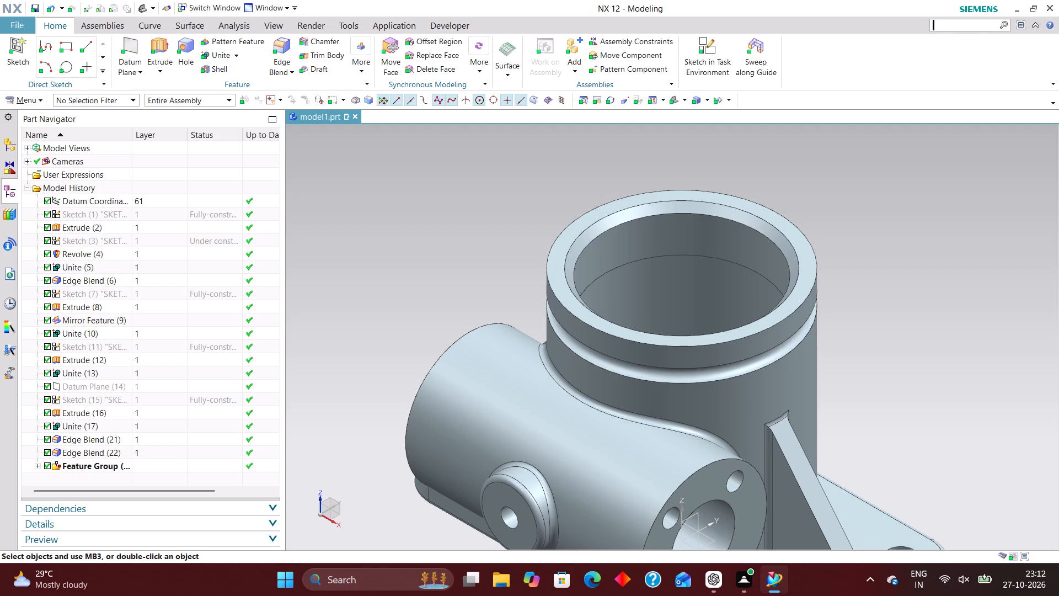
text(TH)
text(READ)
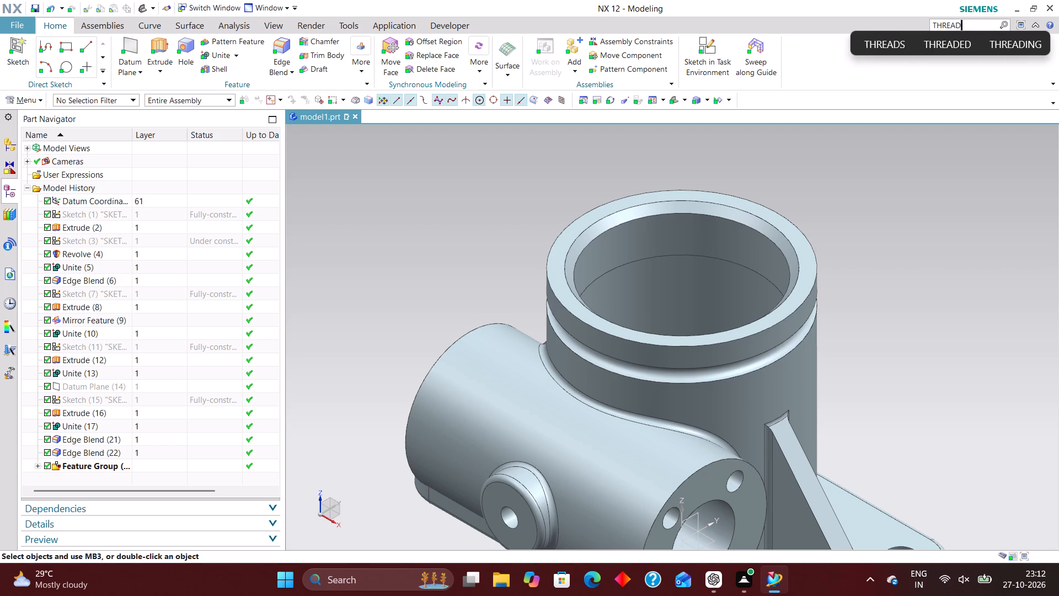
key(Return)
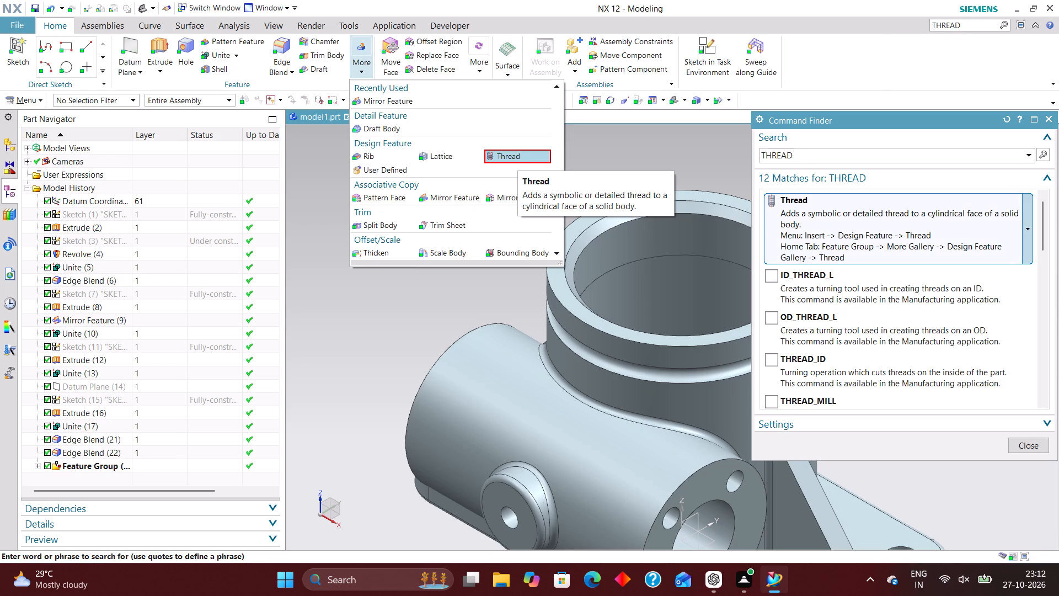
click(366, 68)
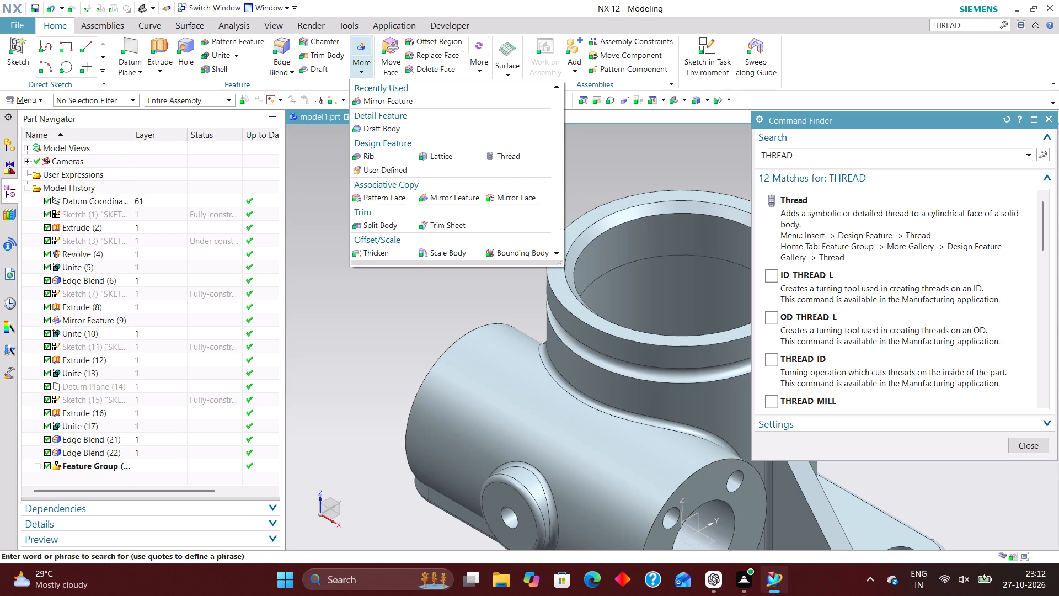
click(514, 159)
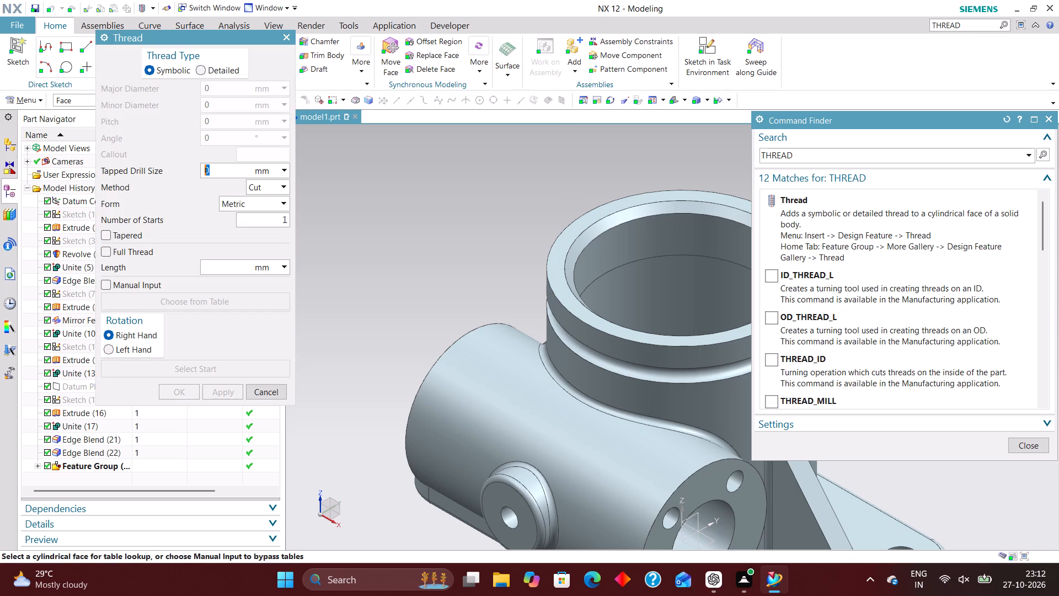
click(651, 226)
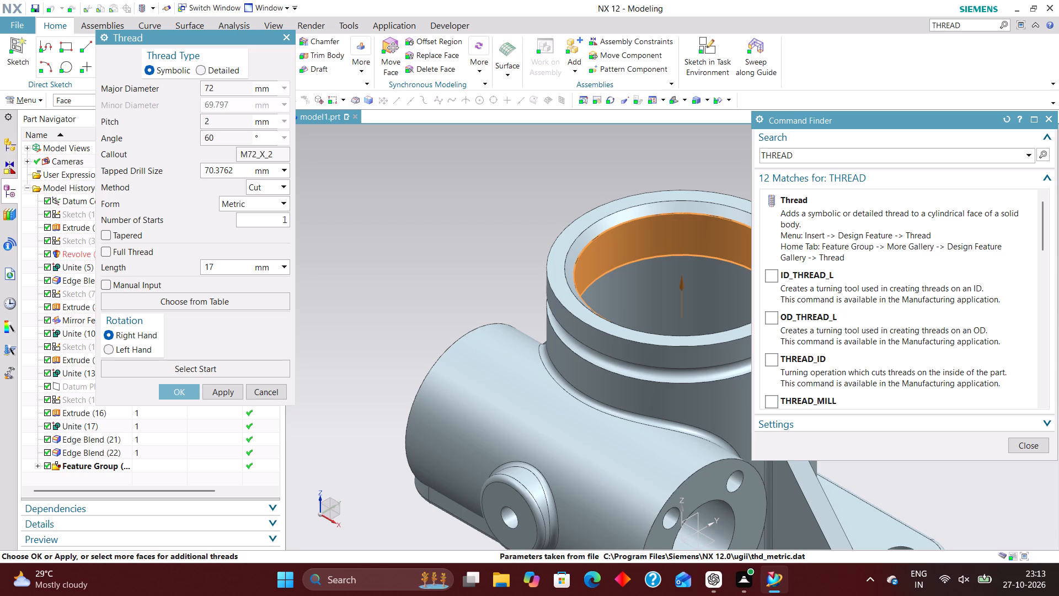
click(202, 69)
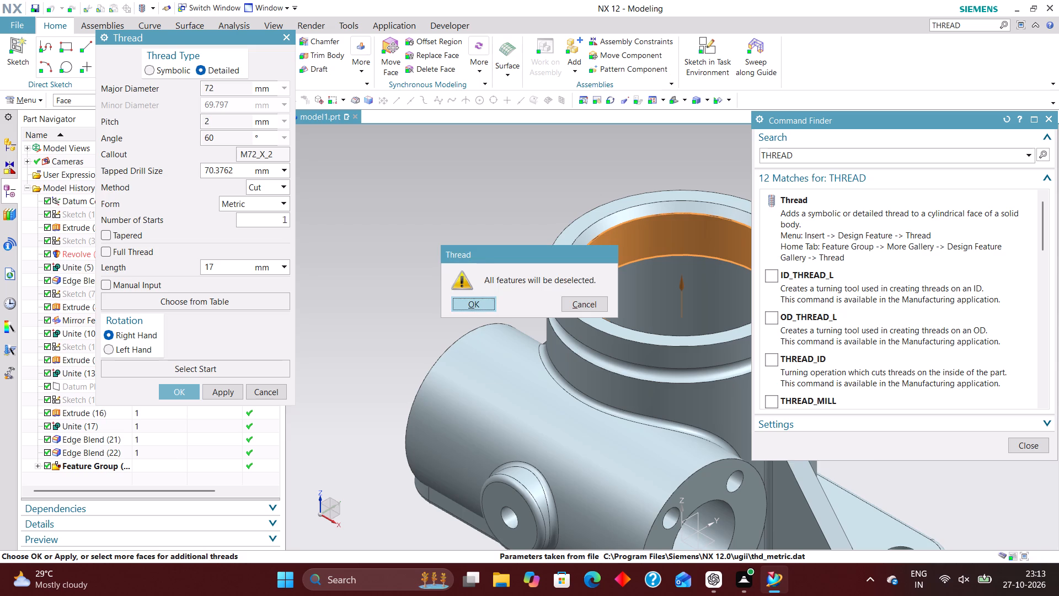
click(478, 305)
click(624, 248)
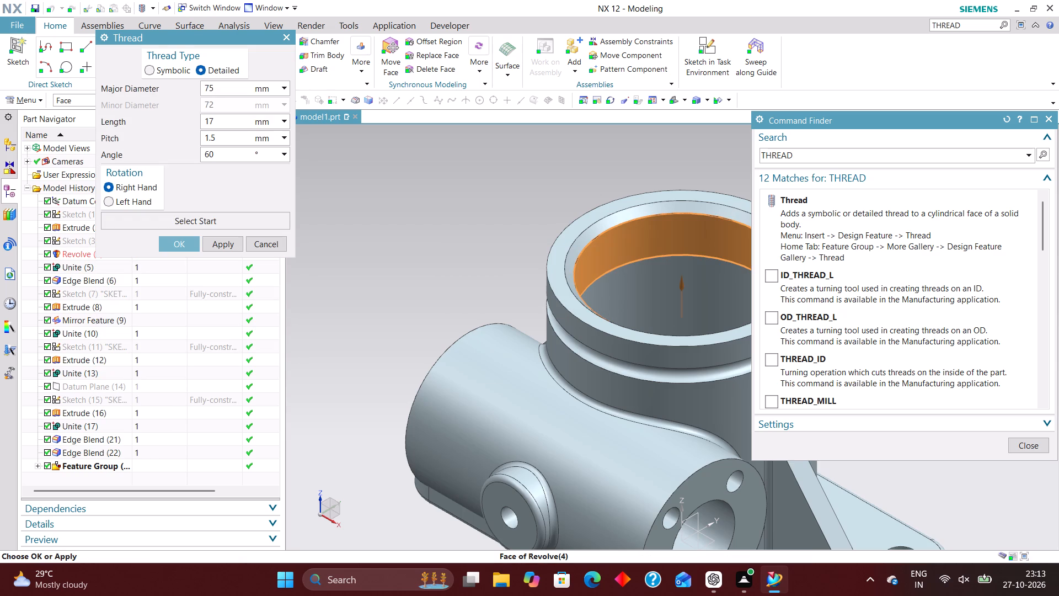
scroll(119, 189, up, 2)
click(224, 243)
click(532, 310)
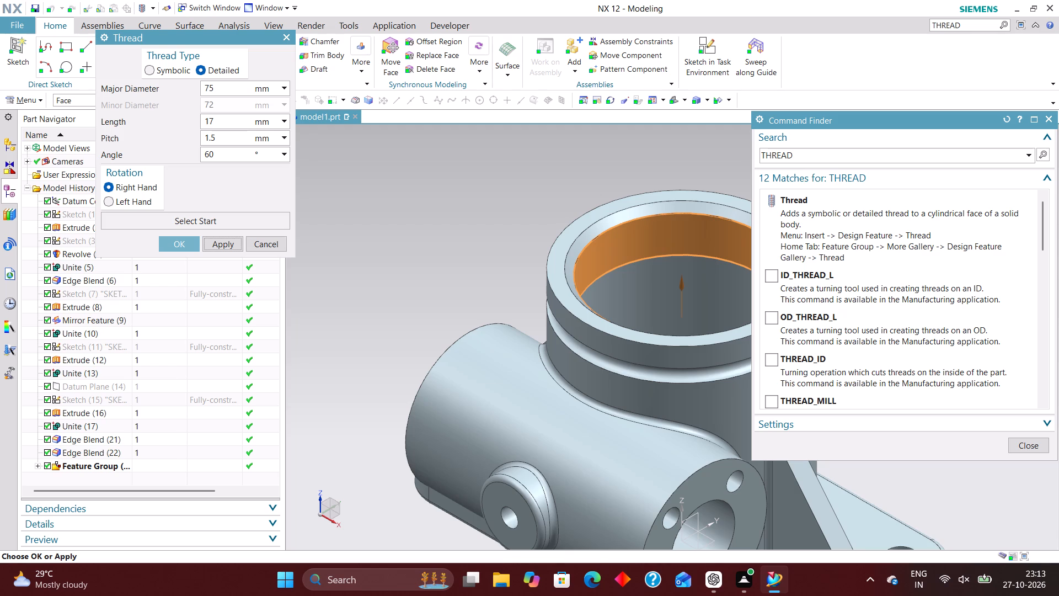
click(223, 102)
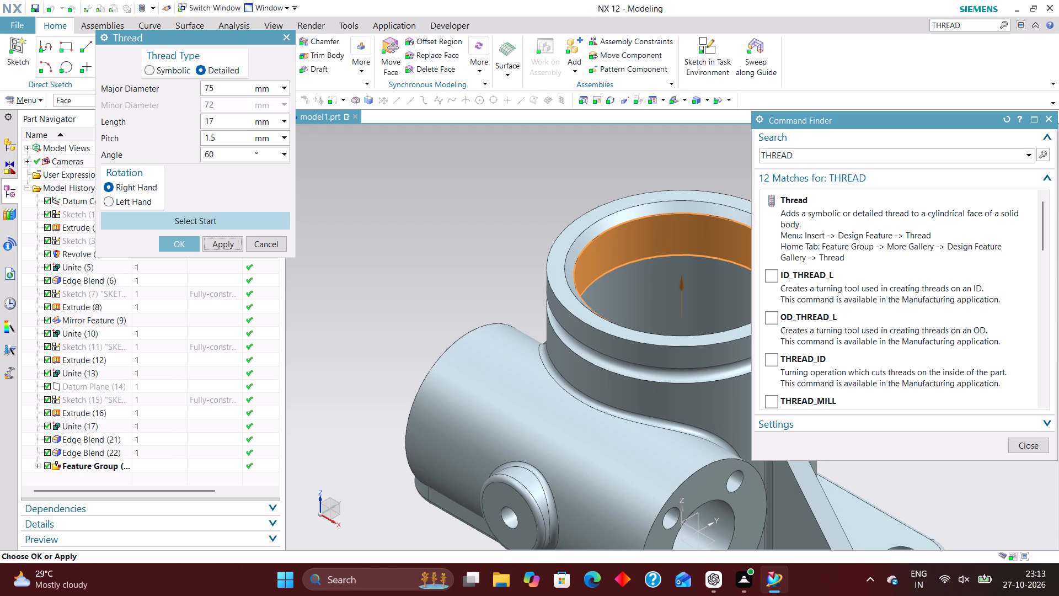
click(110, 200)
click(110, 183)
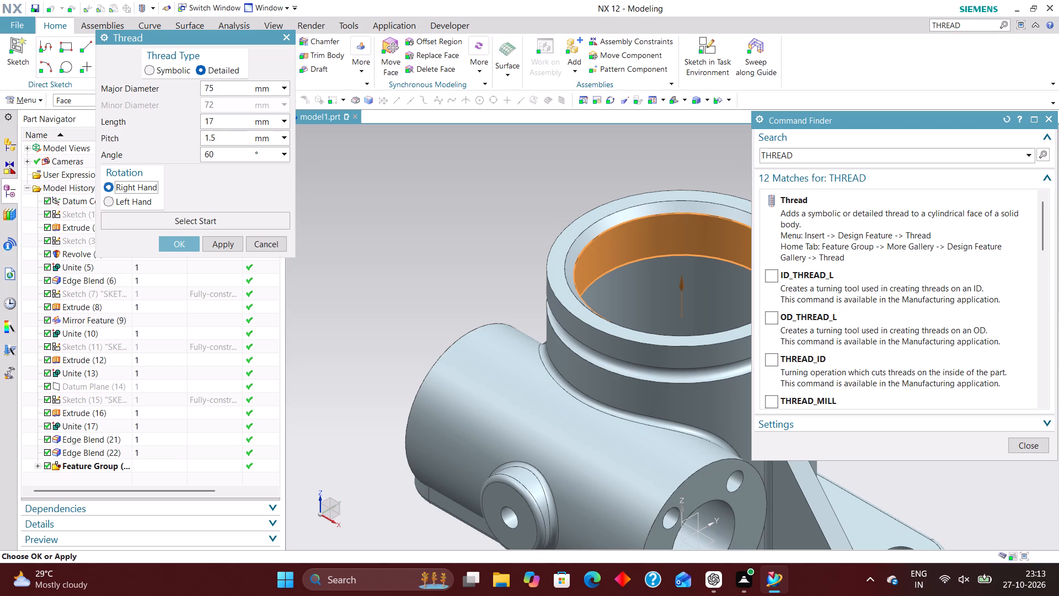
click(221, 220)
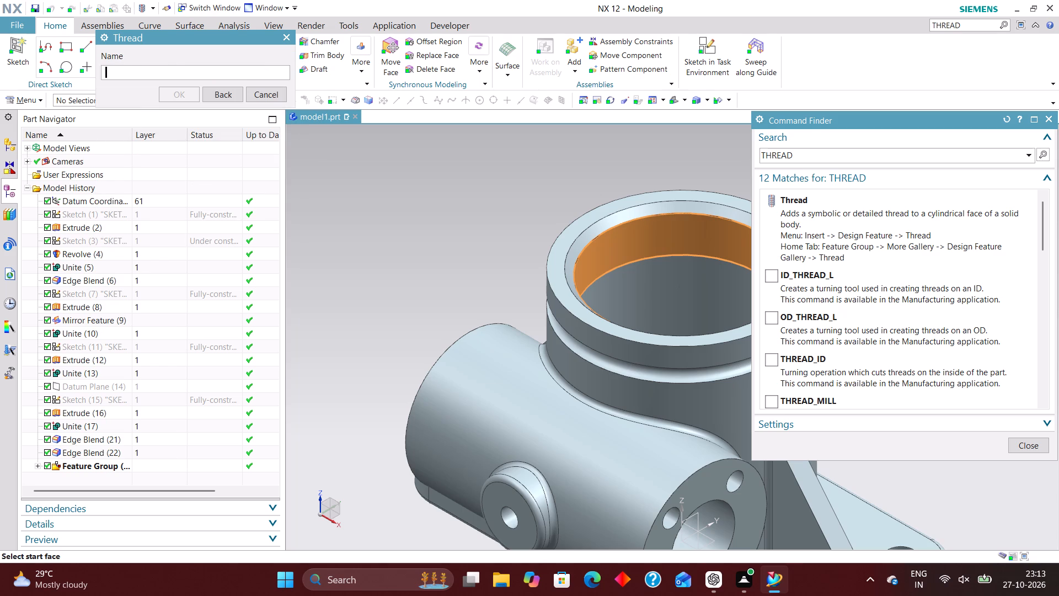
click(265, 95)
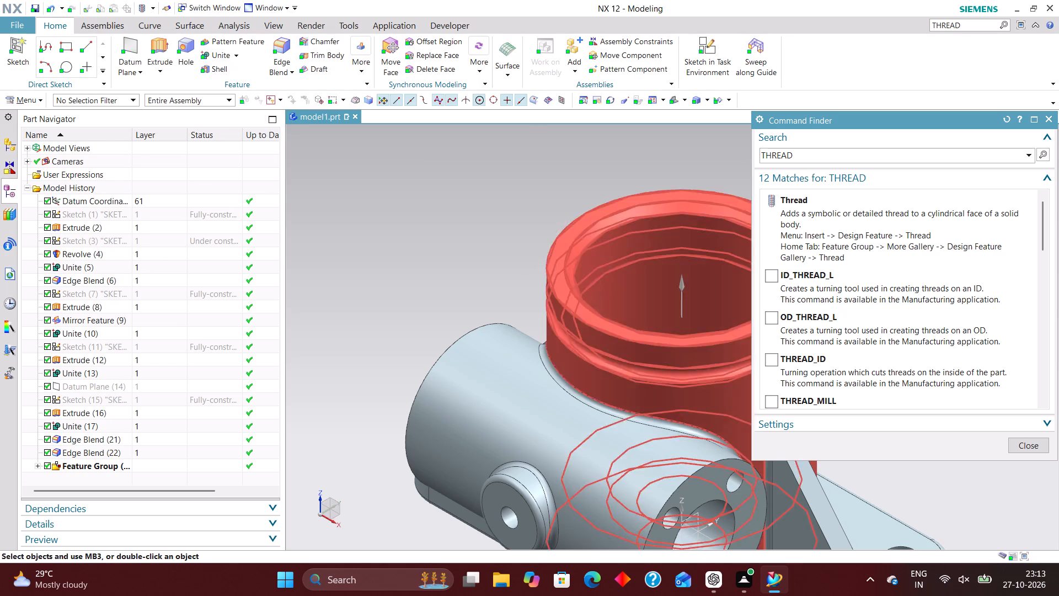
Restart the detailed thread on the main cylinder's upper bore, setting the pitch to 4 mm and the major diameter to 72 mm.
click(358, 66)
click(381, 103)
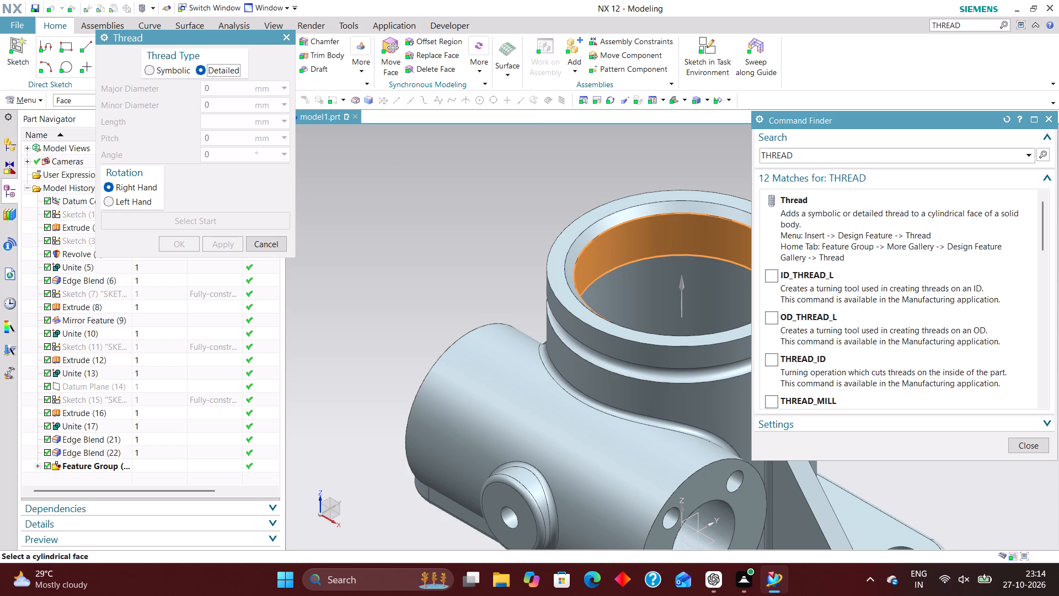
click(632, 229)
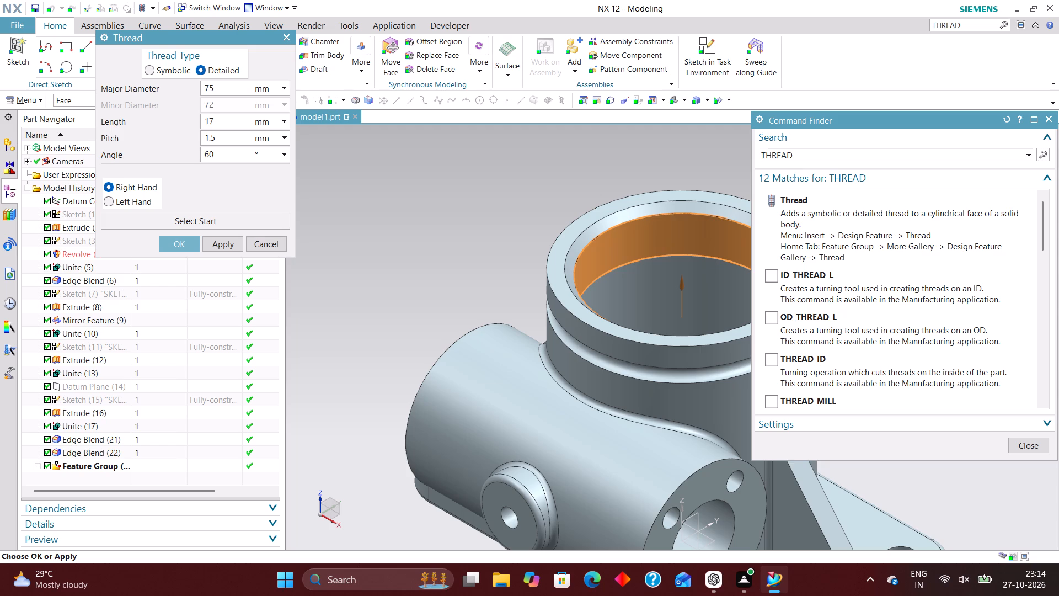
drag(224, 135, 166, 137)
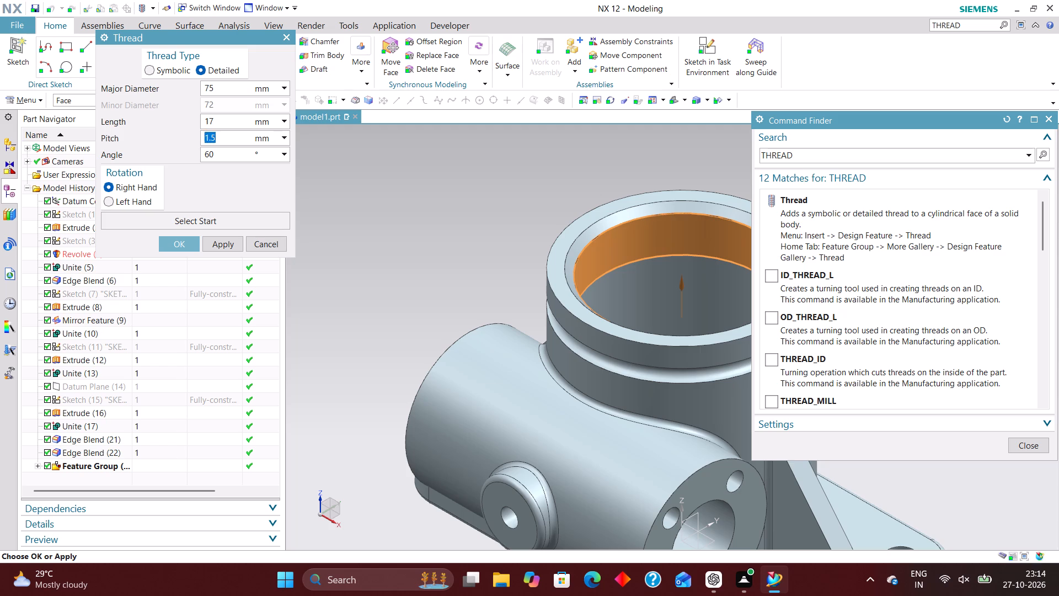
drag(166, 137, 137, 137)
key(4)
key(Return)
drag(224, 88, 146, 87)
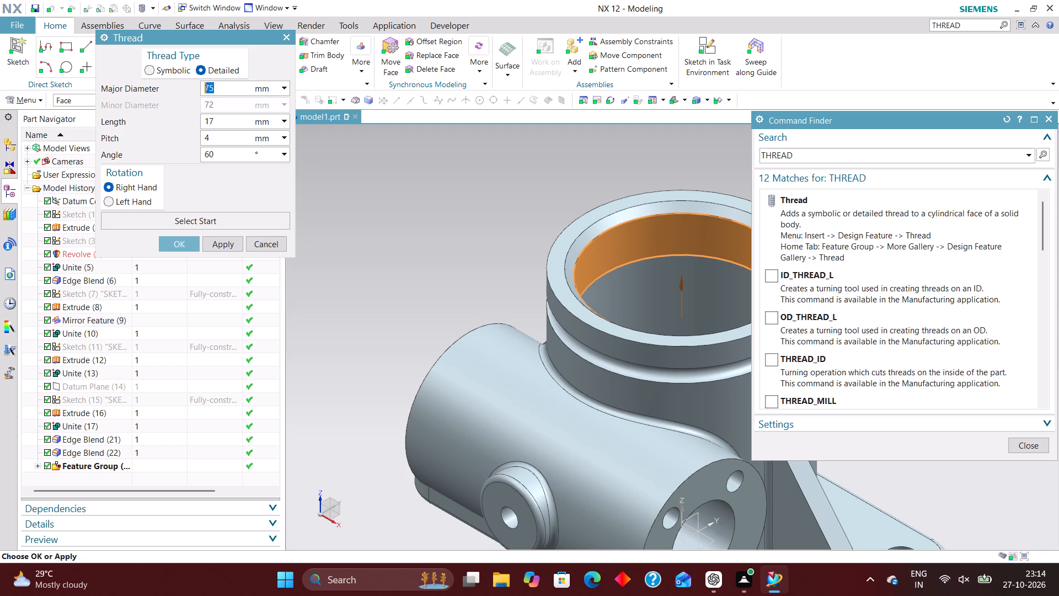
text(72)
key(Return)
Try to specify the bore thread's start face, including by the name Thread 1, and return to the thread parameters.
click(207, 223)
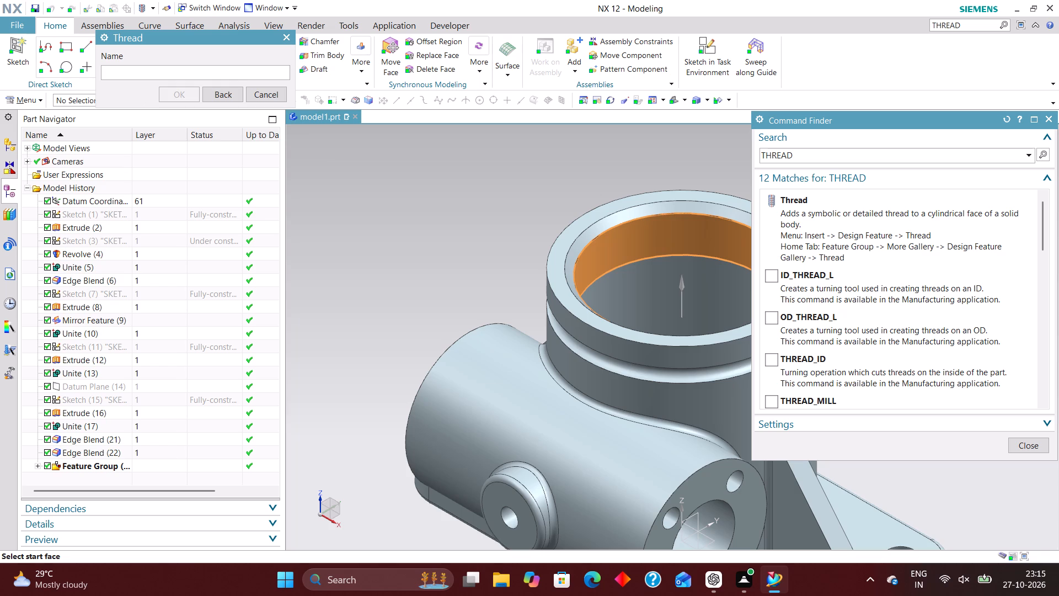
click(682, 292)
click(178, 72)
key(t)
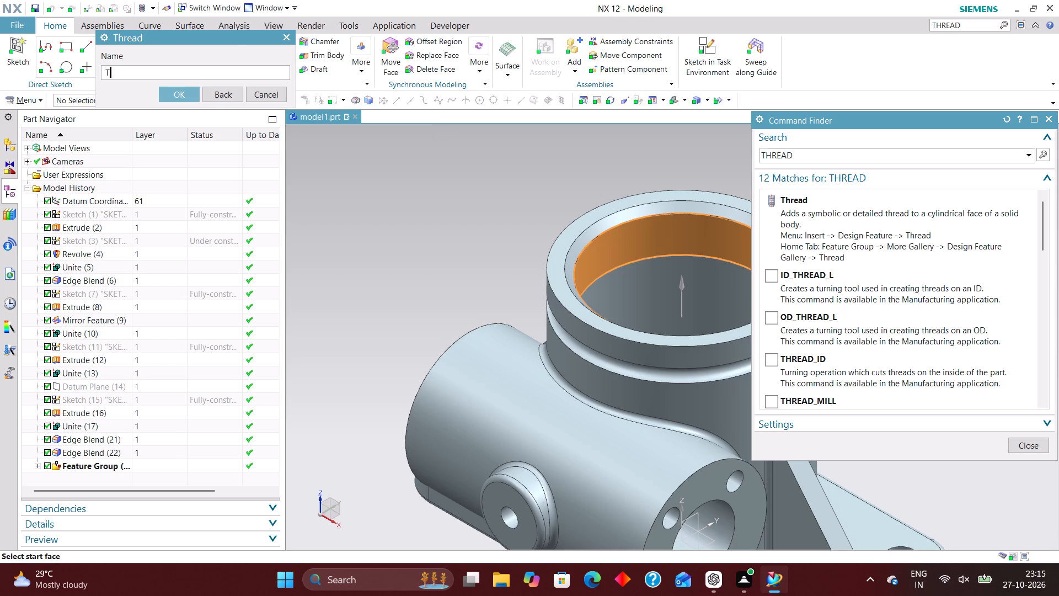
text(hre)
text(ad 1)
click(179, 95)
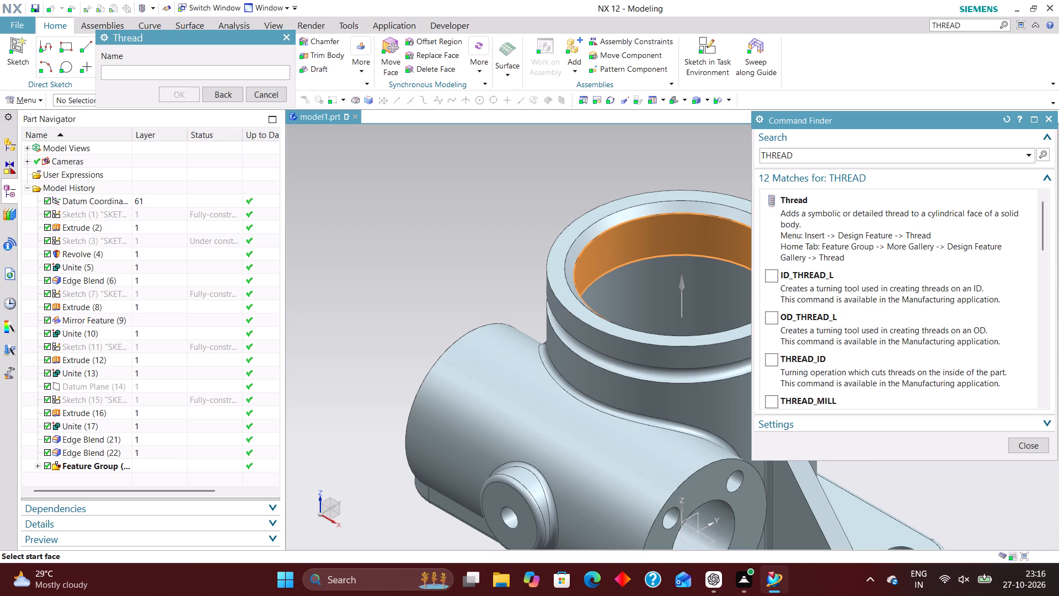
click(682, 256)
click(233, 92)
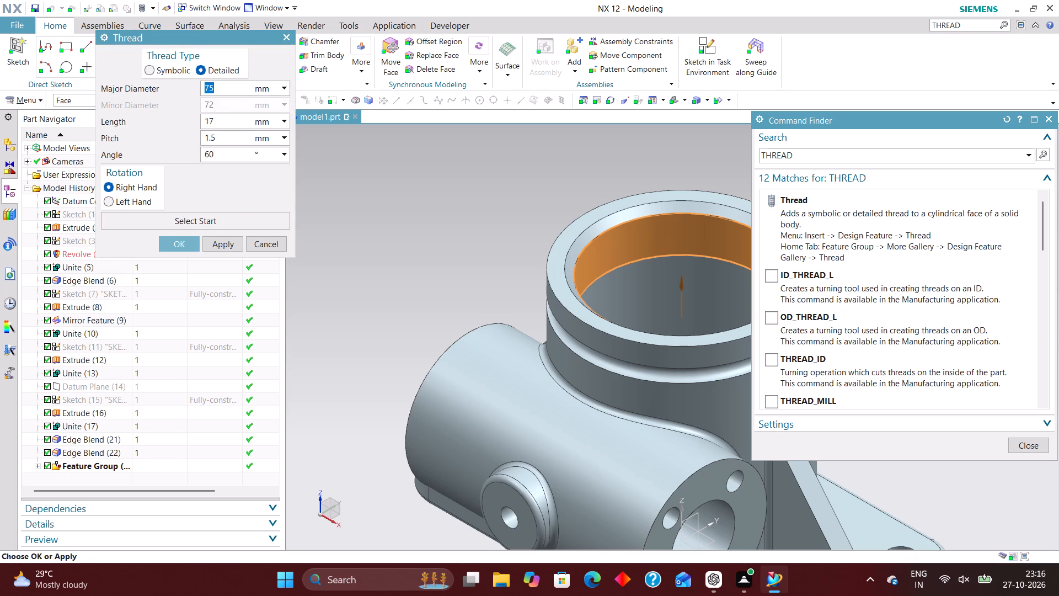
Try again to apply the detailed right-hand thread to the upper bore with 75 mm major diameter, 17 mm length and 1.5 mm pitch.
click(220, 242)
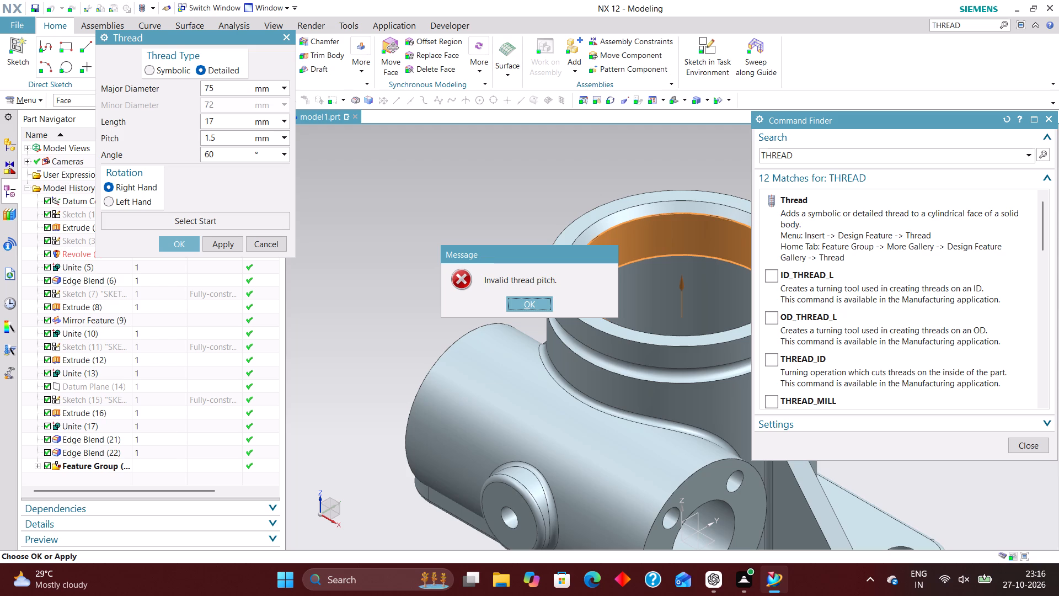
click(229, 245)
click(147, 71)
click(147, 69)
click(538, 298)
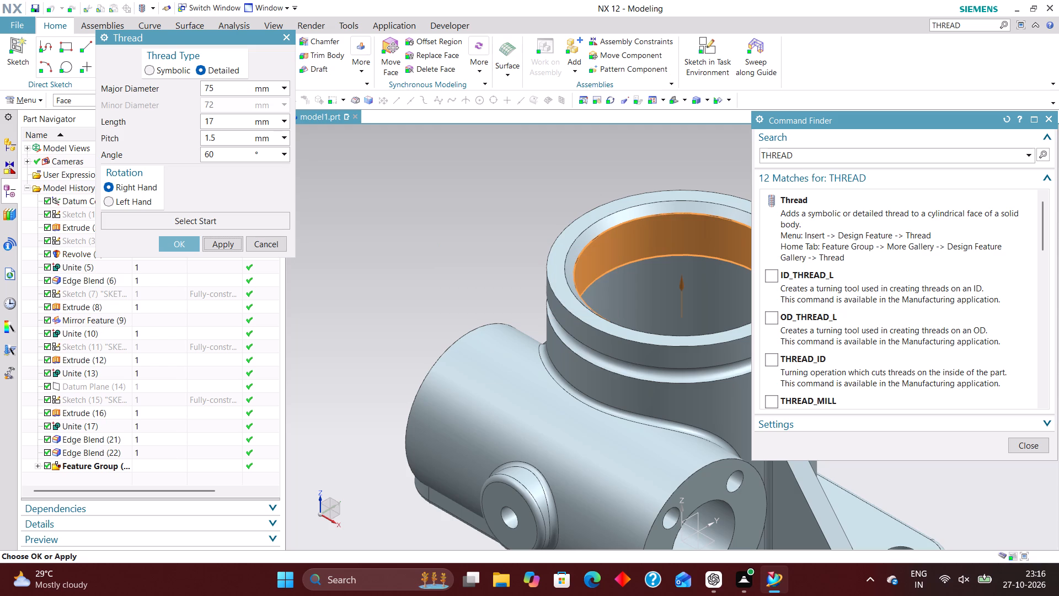
Cut the detailed right-hand thread in the main cylinder's upper bore with 4 mm pitch, 75 mm major diameter, 17 mm length and 60° angle.
drag(226, 140, 140, 141)
key(4)
click(218, 242)
scroll(431, 232, down, 3)
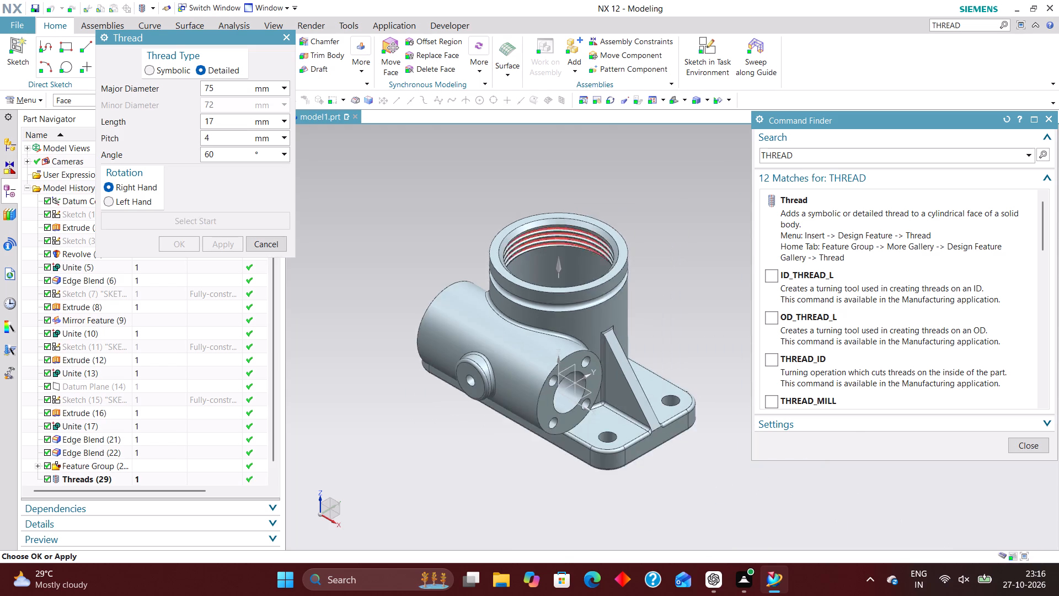
scroll(584, 240, up, 4)
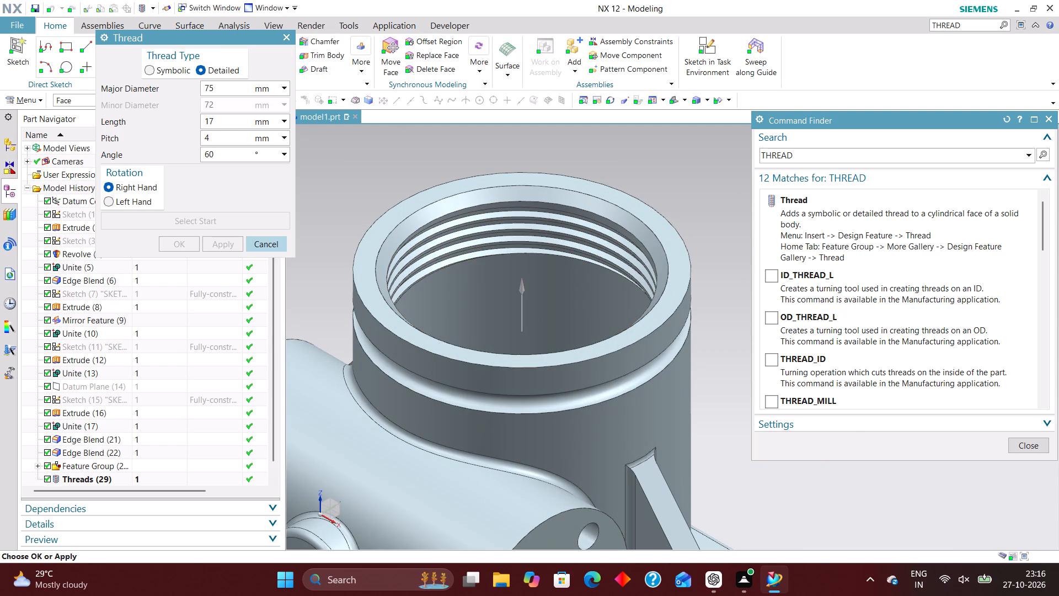
click(269, 241)
scroll(706, 233, down, 3)
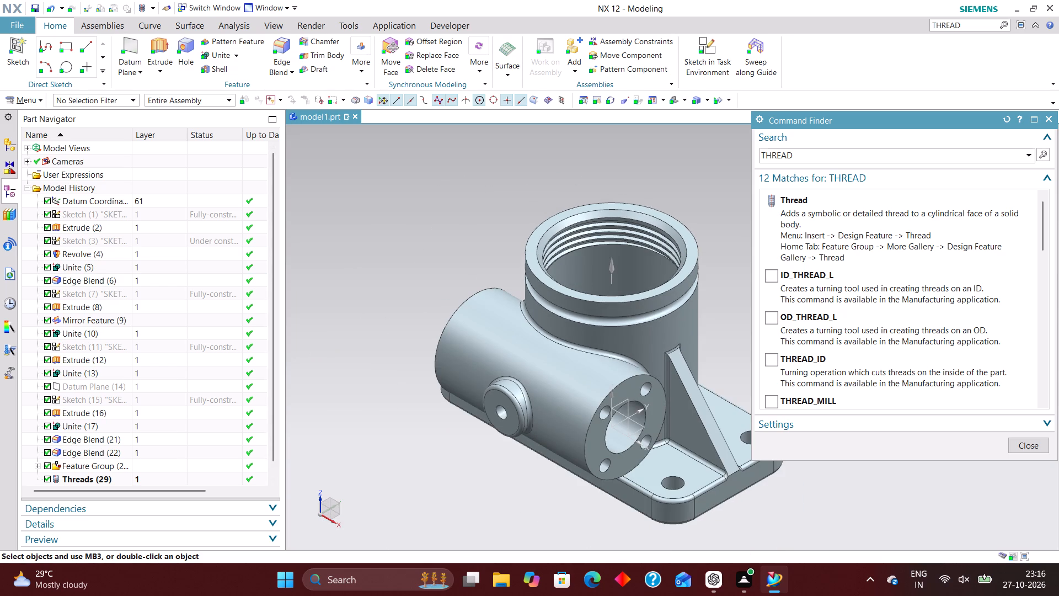
click(1053, 120)
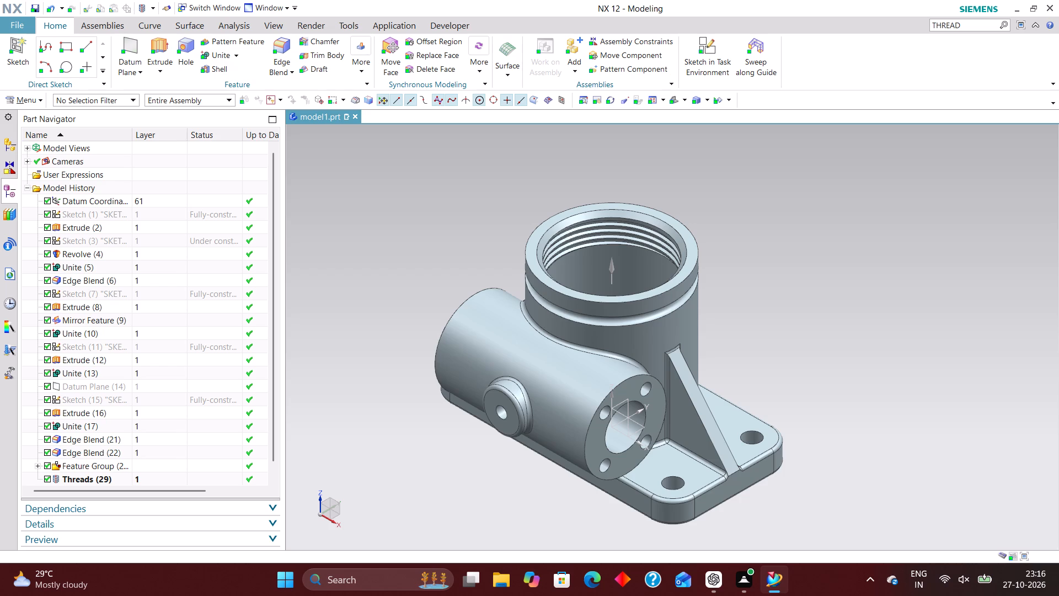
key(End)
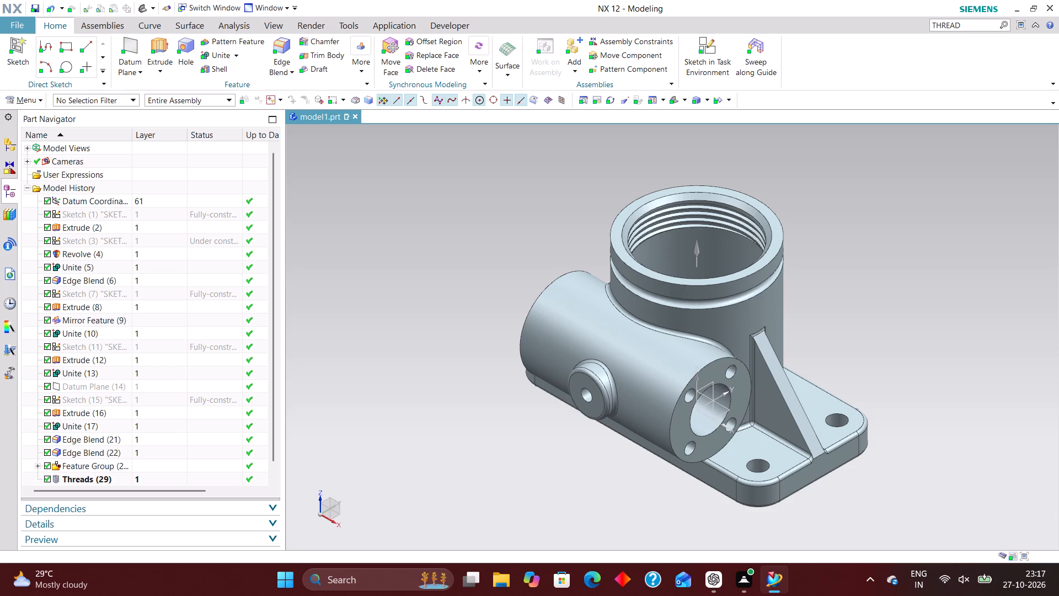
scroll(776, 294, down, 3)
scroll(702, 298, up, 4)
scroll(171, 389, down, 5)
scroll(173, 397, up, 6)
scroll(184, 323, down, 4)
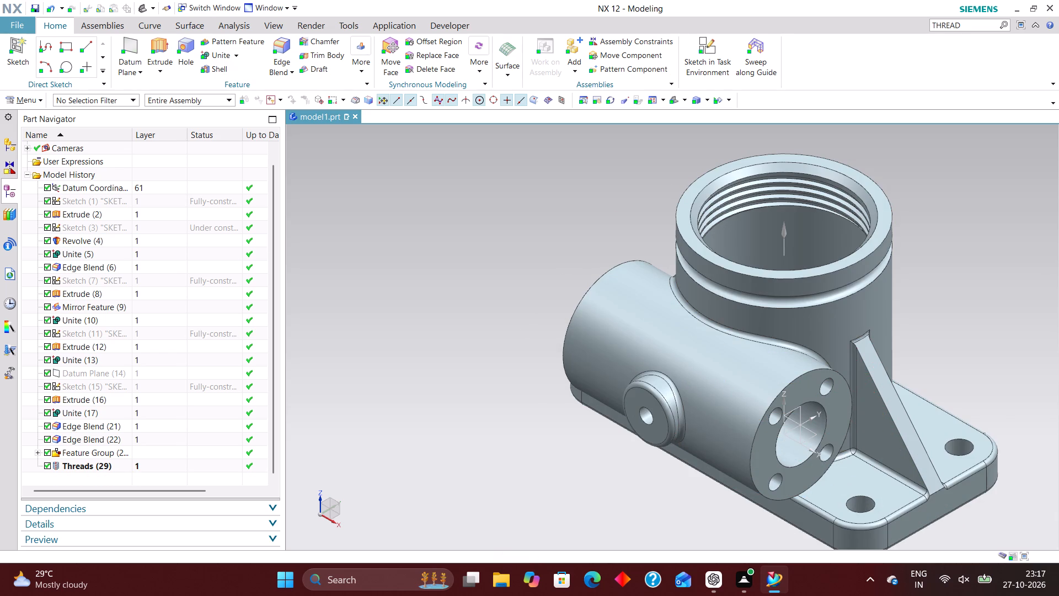
Move the datum coordinate system to layer 220 through its object display settings.
ctrl+click(157, 189)
right_click(154, 190)
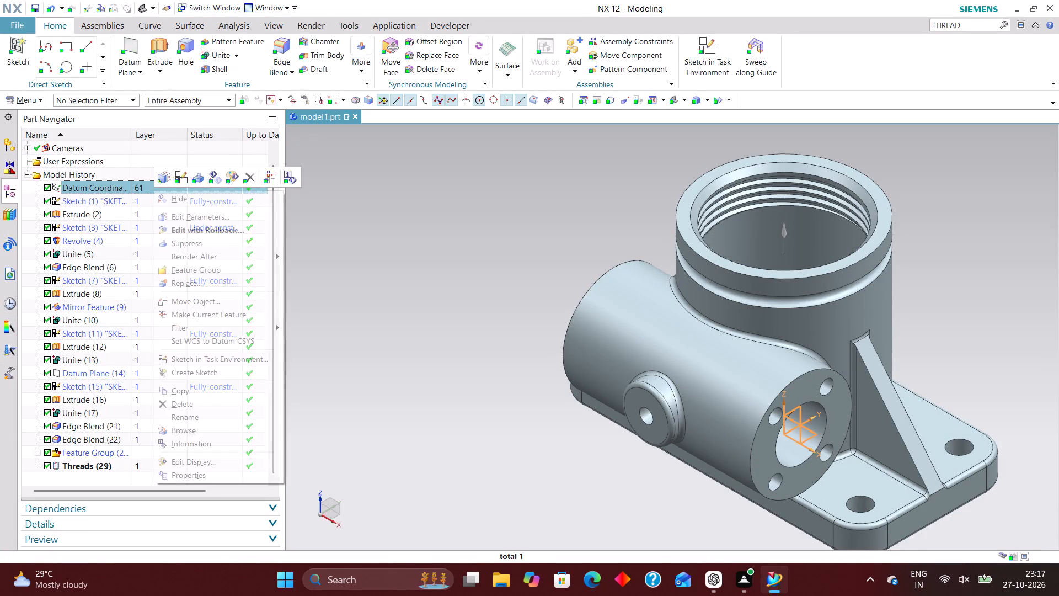
click(396, 210)
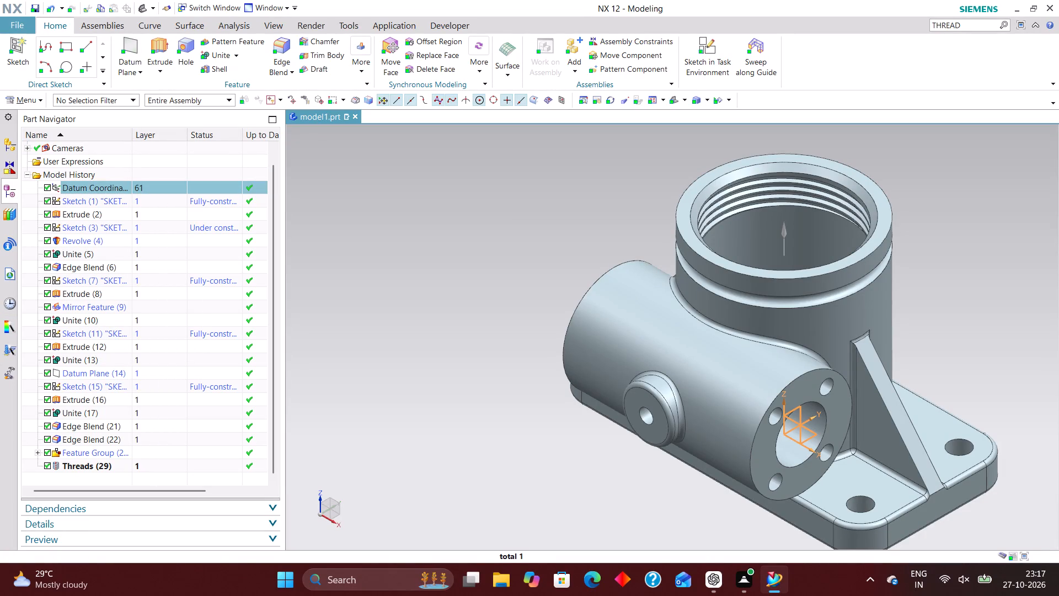
key(ctrl+j)
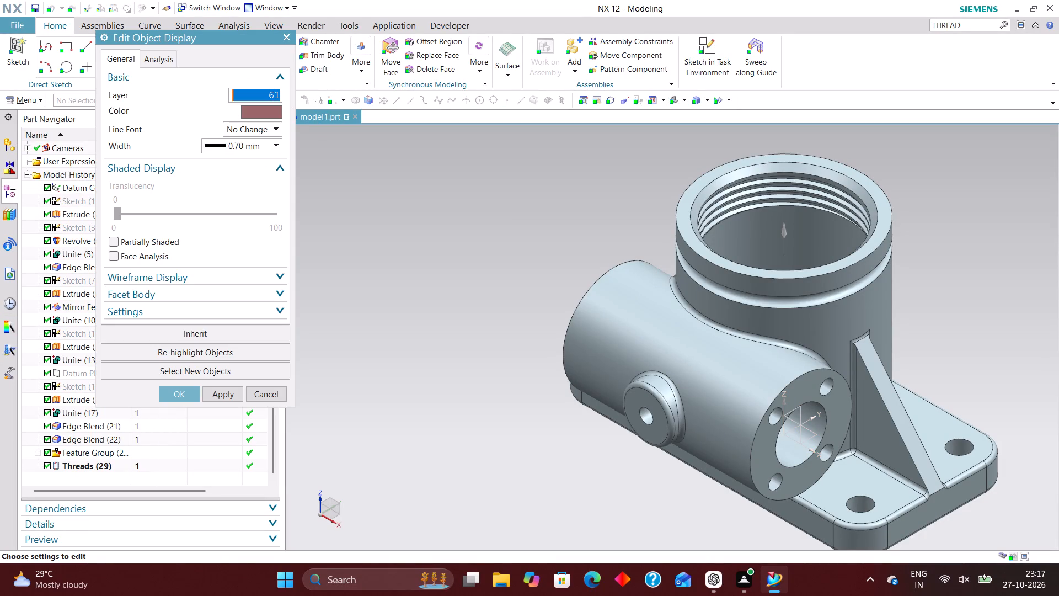
text(220)
key(Return)
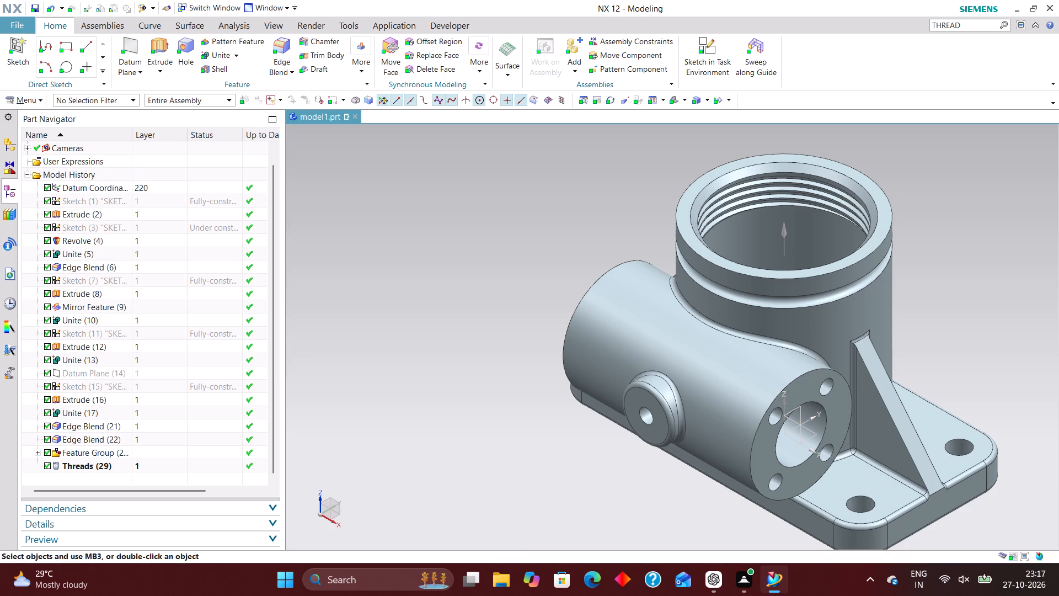
Move the base plate's profile sketch, Sketch (1), to layer 11 through its object display settings.
click(147, 204)
key(ctrl+j)
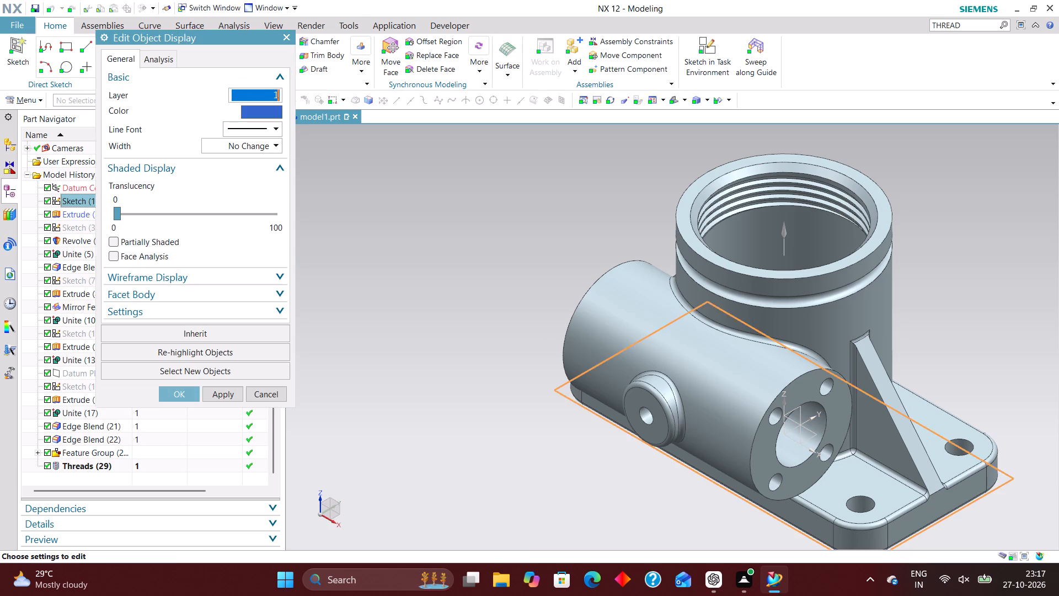
text(11)
key(Return)
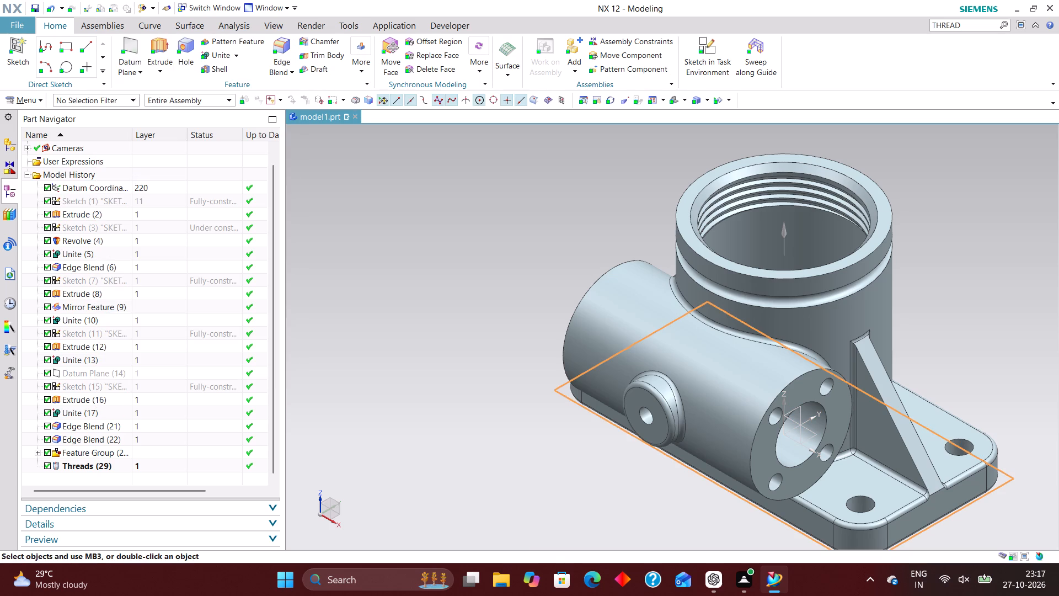
Move the housing's solid body, picked through the base plate's Extrude (2), to layer 2.
click(155, 214)
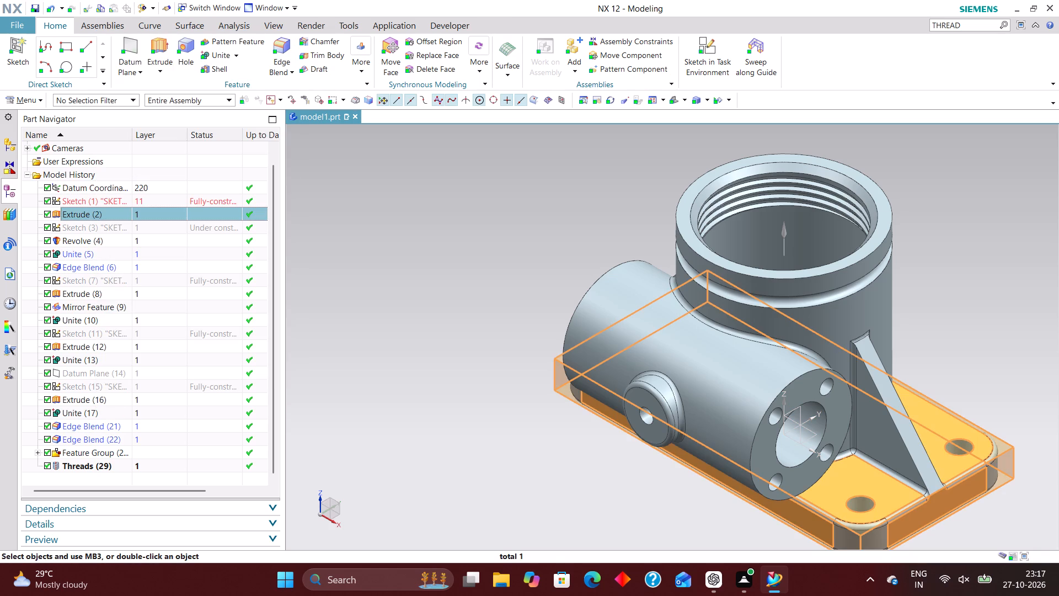
key(ctrl+j)
key(2)
key(Return)
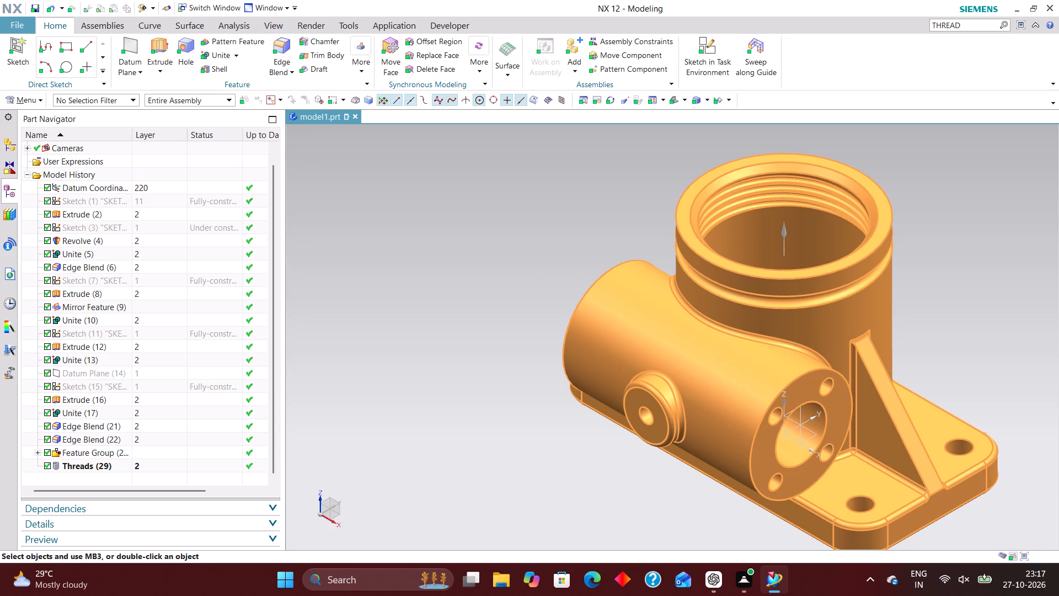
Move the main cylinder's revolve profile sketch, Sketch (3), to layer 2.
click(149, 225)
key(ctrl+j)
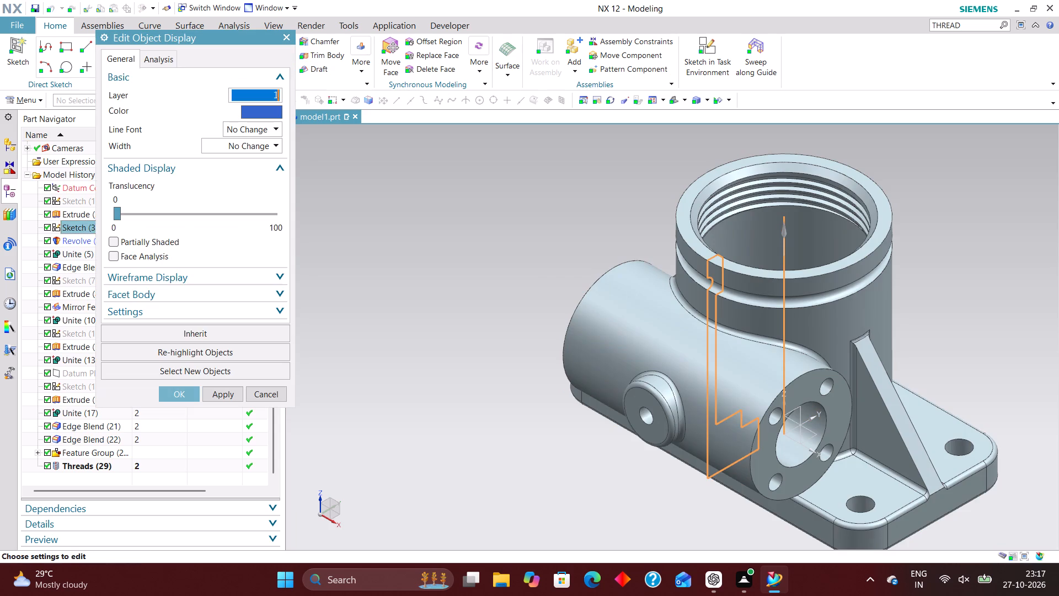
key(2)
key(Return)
Move the main cylinder's revolve profile sketch, Sketch (3), to layer 12.
drag(151, 223, 150, 228)
click(158, 227)
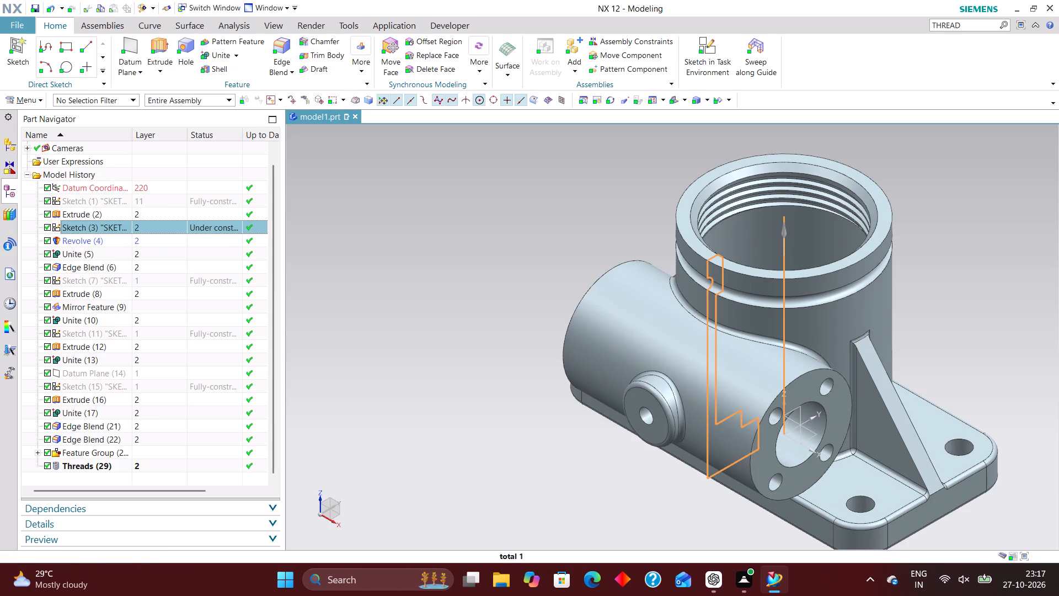
key(ctrl+j)
text(12)
key(Return)
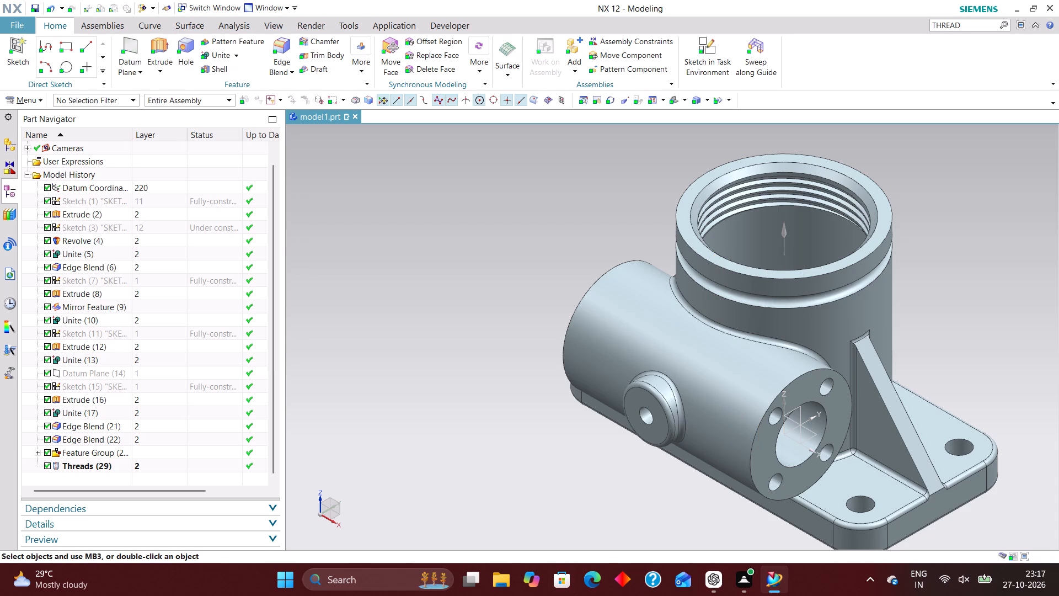
Move the triangular rib's profile sketch, Sketch (7), to layer 13 through its object display settings.
click(161, 281)
key(ctrl+j)
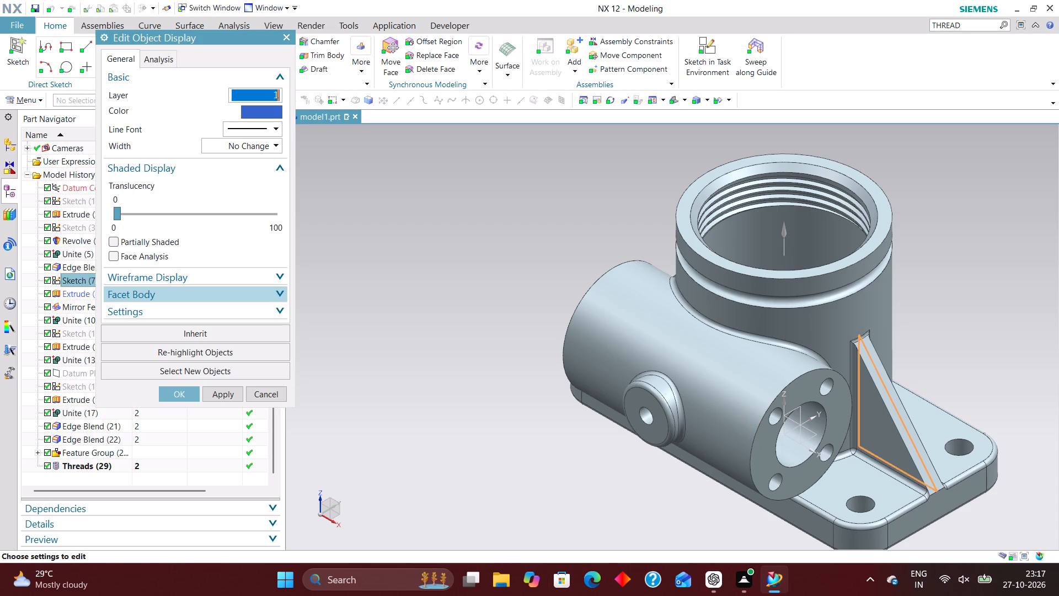
text(13)
key(Return)
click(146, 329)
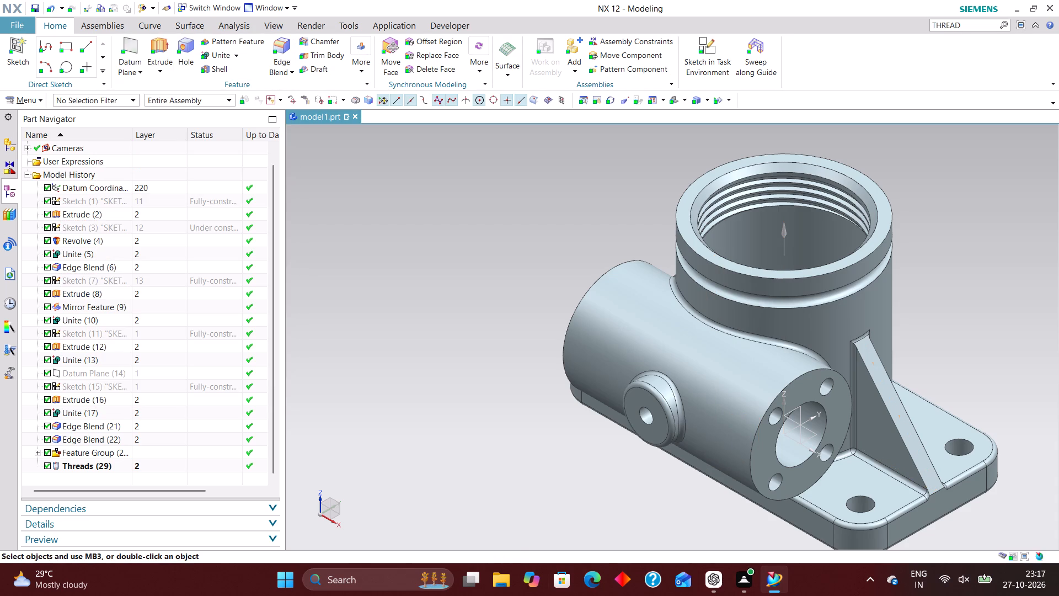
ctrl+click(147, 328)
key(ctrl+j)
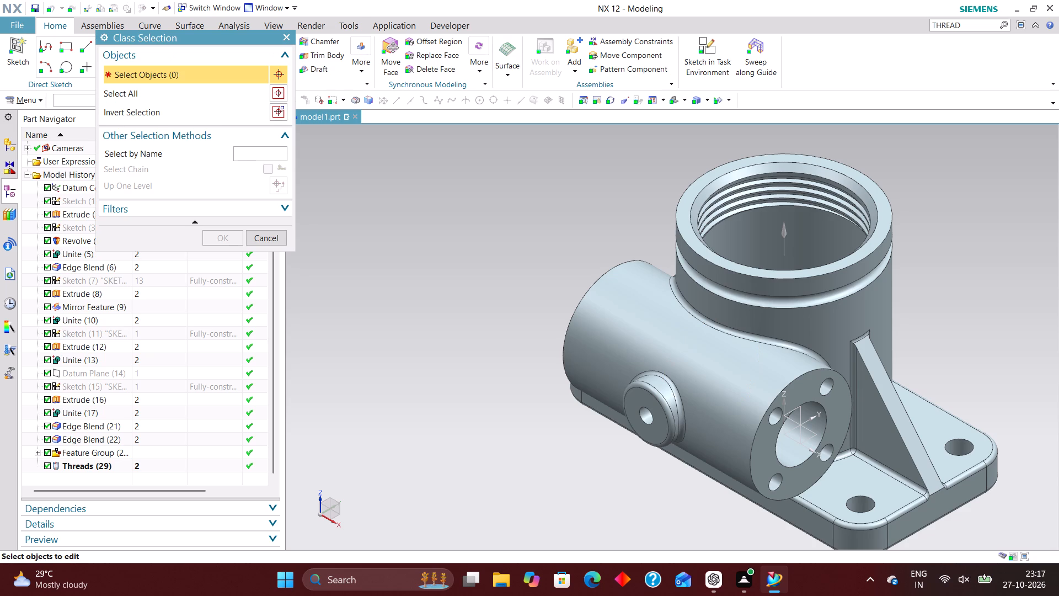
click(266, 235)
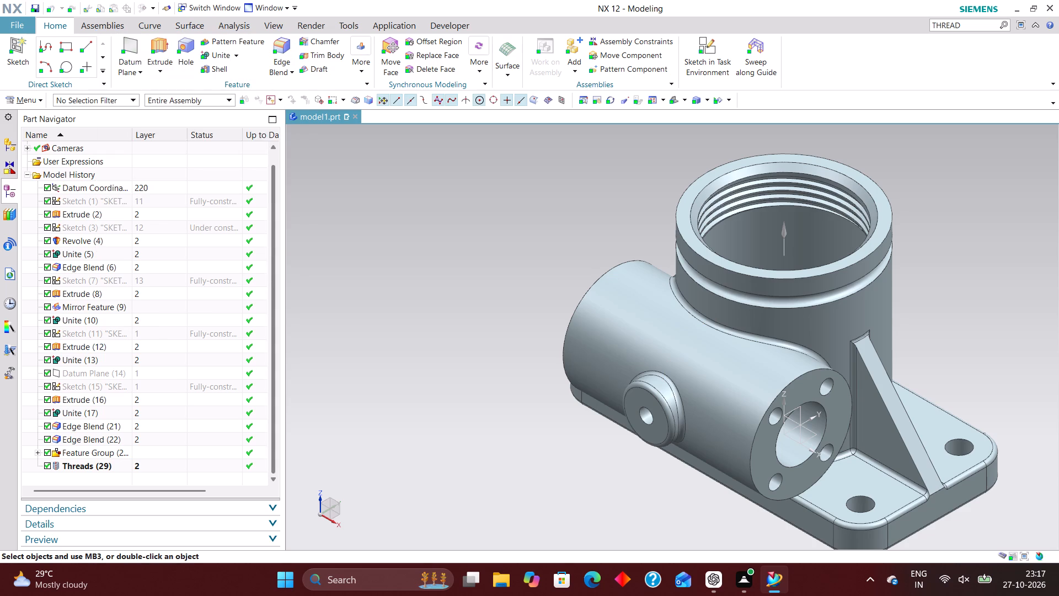
Move the horizontal cylinder's circle sketch, Sketch (11), to layer 14 through its object display settings.
click(150, 331)
right_click(150, 332)
click(141, 334)
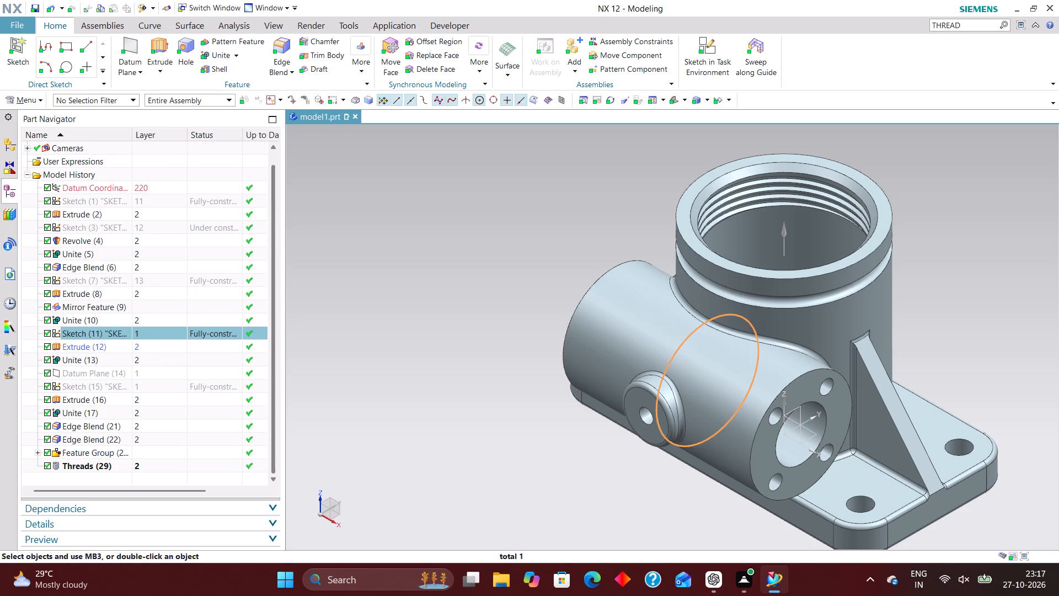
key(ctrl+j)
text(14)
key(Return)
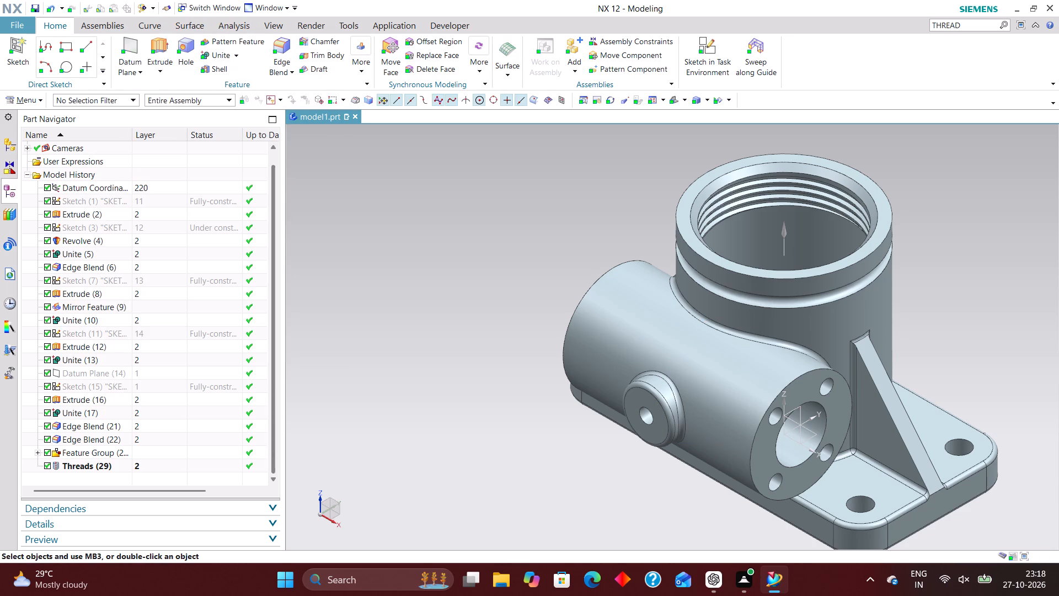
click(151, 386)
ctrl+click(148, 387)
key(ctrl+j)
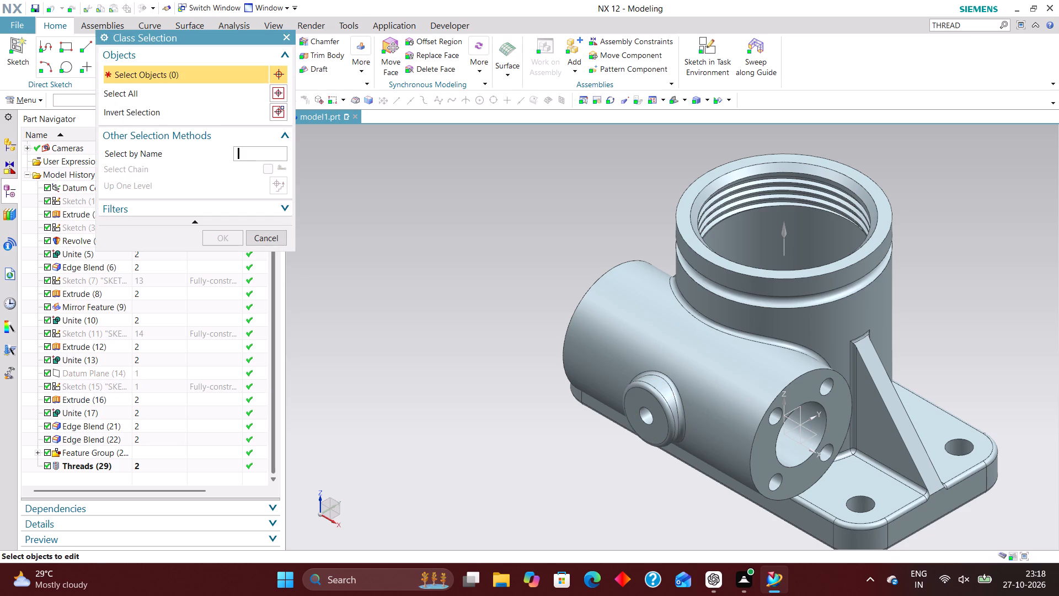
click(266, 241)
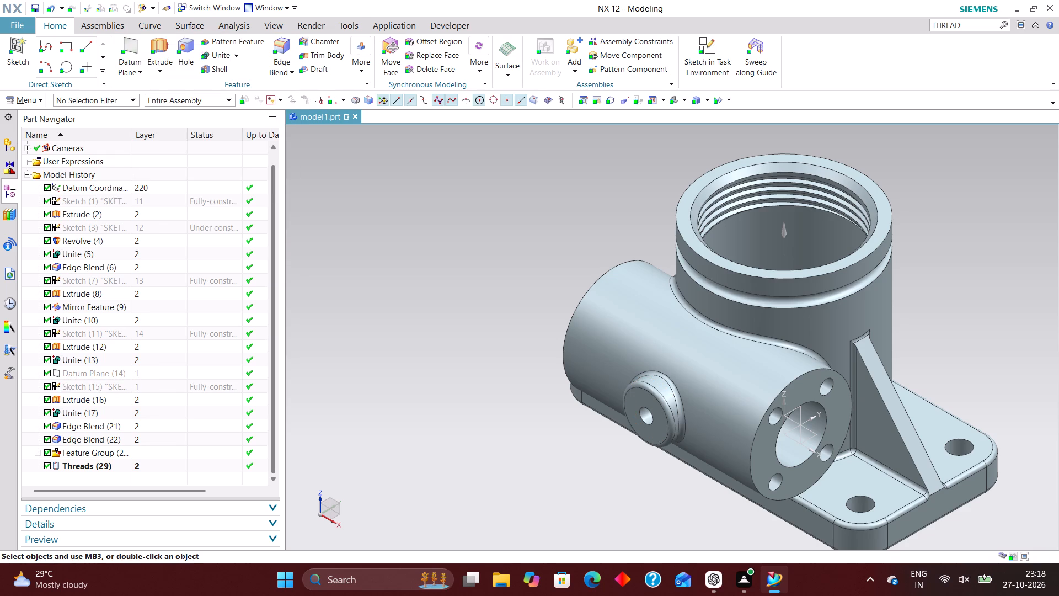
Move the small side boss's circle sketch, Sketch (15), to layer 15 through its object display settings.
click(151, 386)
key(ctrl+j)
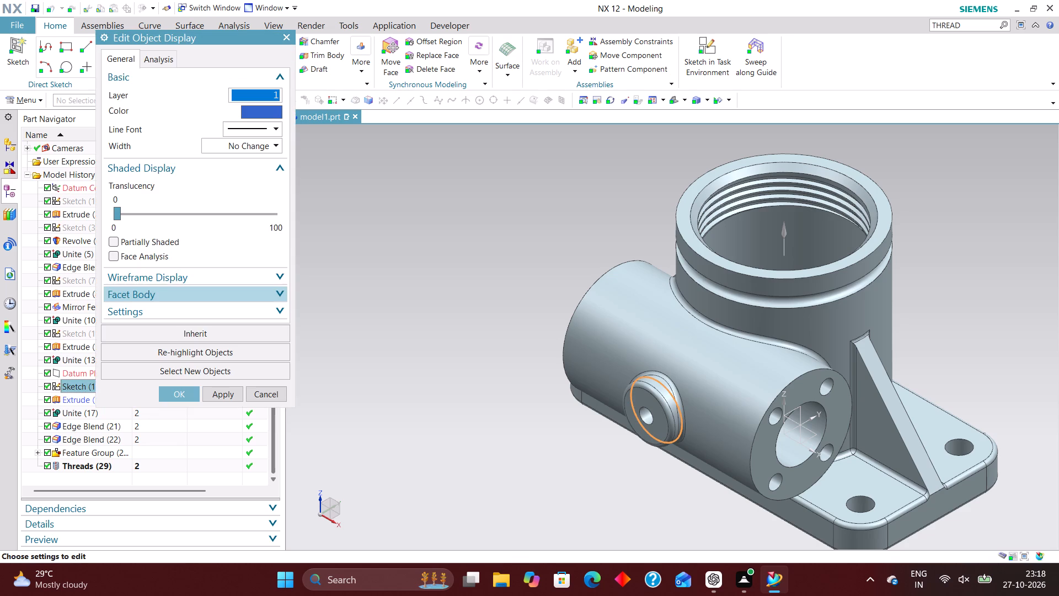
text(15)
key(Return)
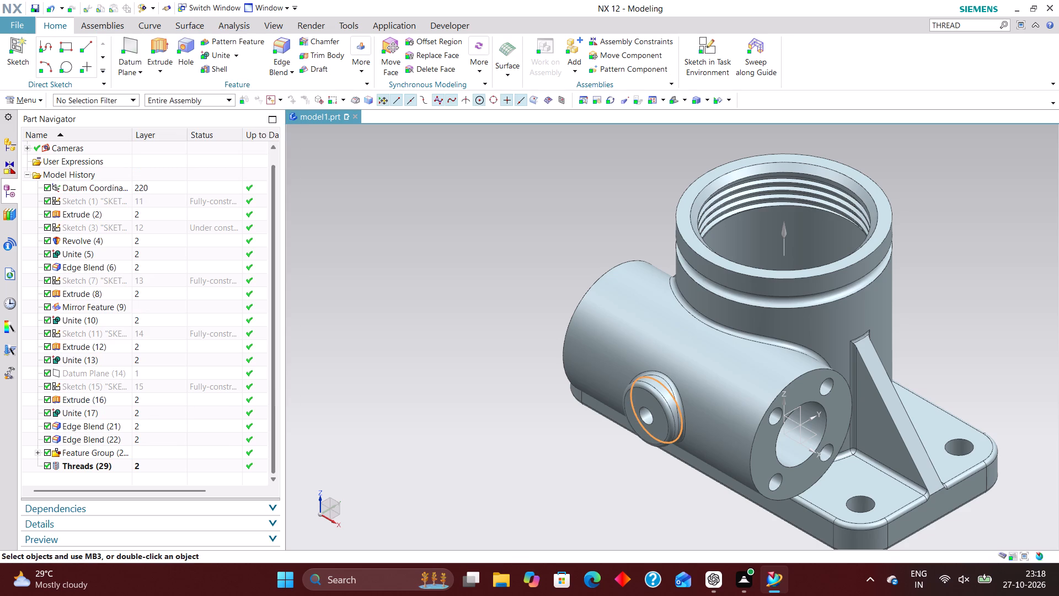
Move the datum plane used for the side boss, Datum Plane (14), to layer 161.
click(146, 374)
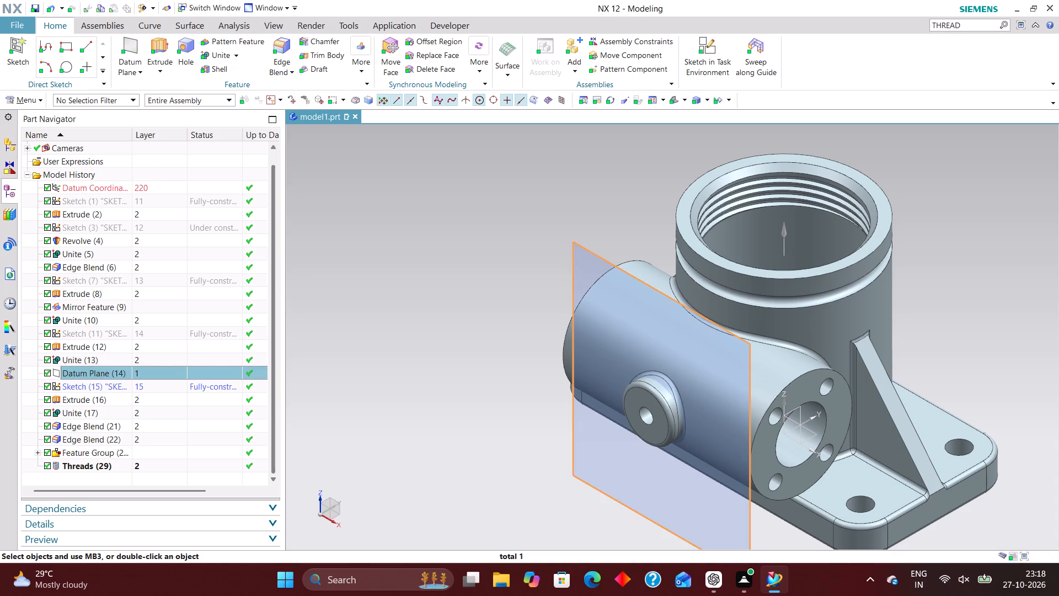
key(ctrl+j)
text(16)
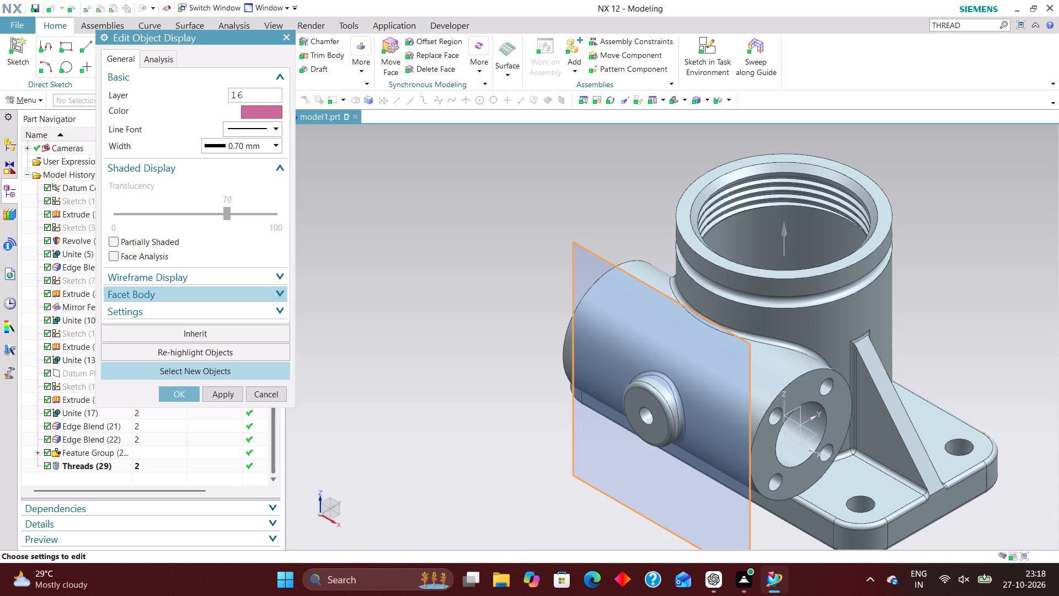
key(1)
key(Return)
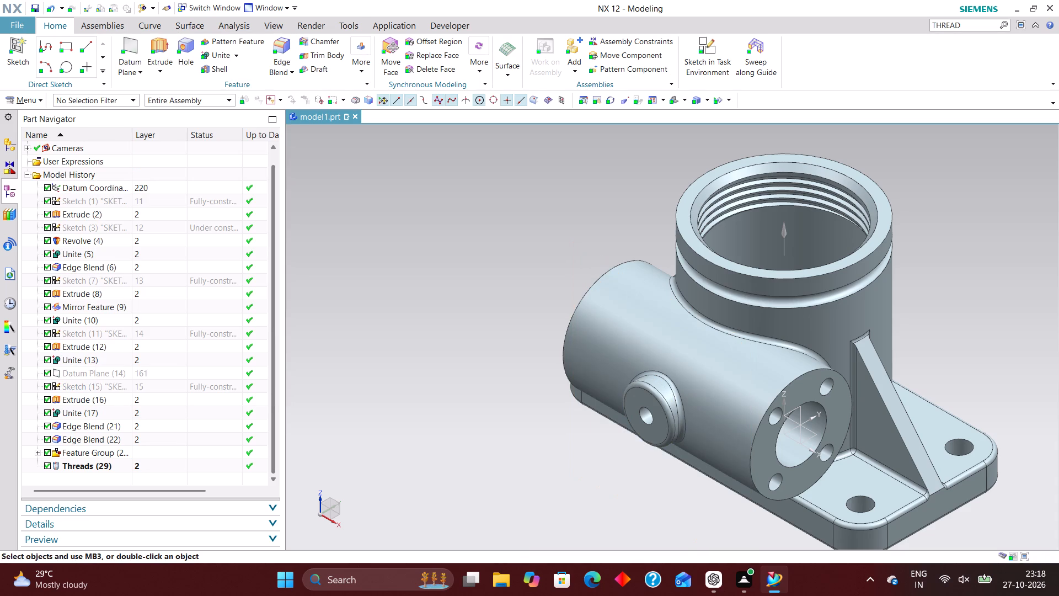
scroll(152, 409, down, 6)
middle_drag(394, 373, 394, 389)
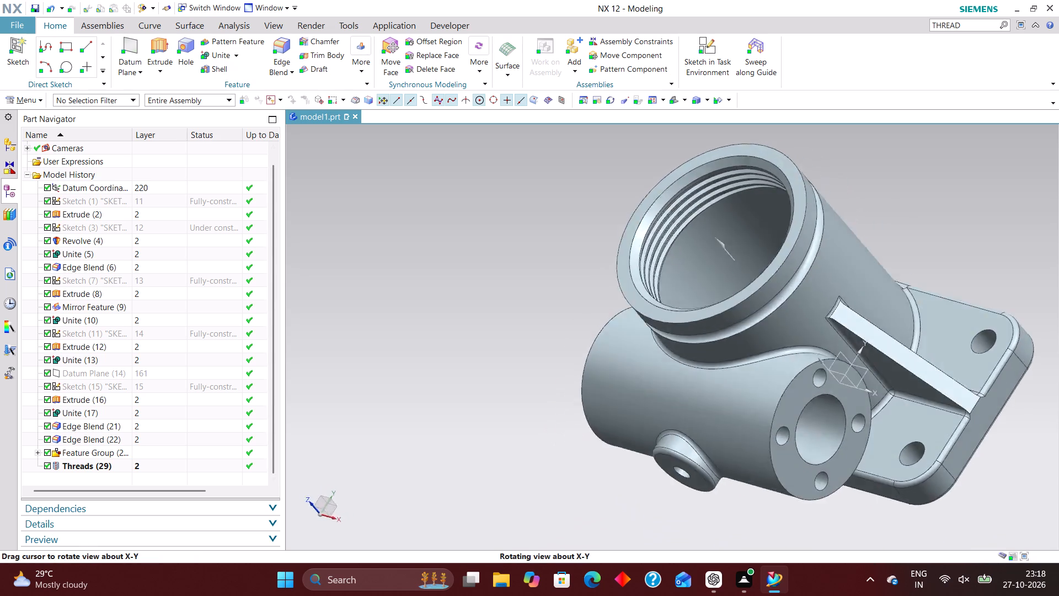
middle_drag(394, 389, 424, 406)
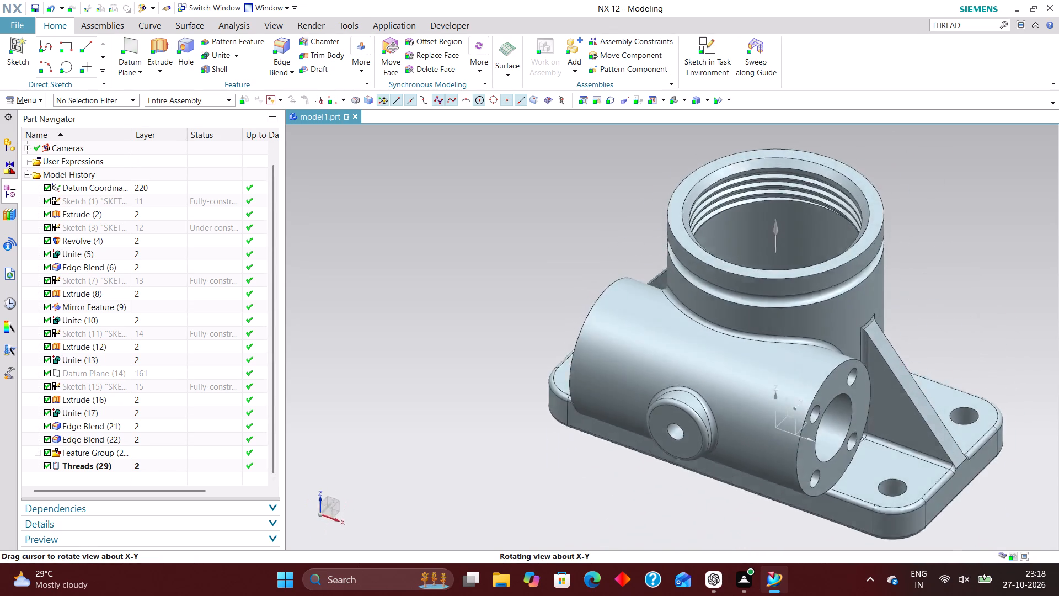
Assign the library material Steel to the housing's solid body.
middle_drag(424, 406, 425, 414)
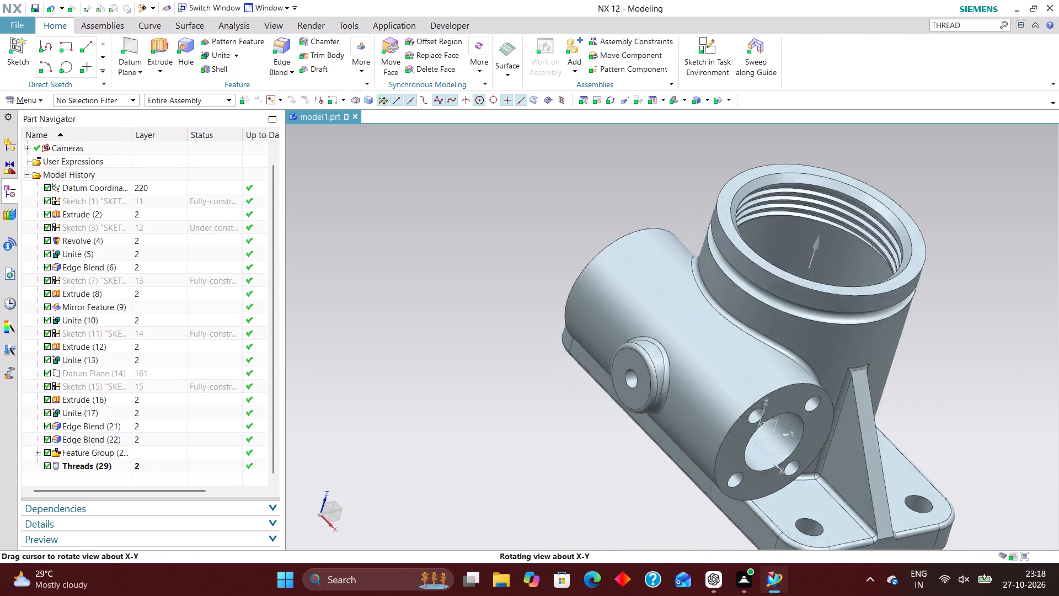
middle_drag(425, 414, 471, 344)
middle_drag(451, 358, 392, 424)
middle_drag(386, 423, 375, 434)
double_click(44, 100)
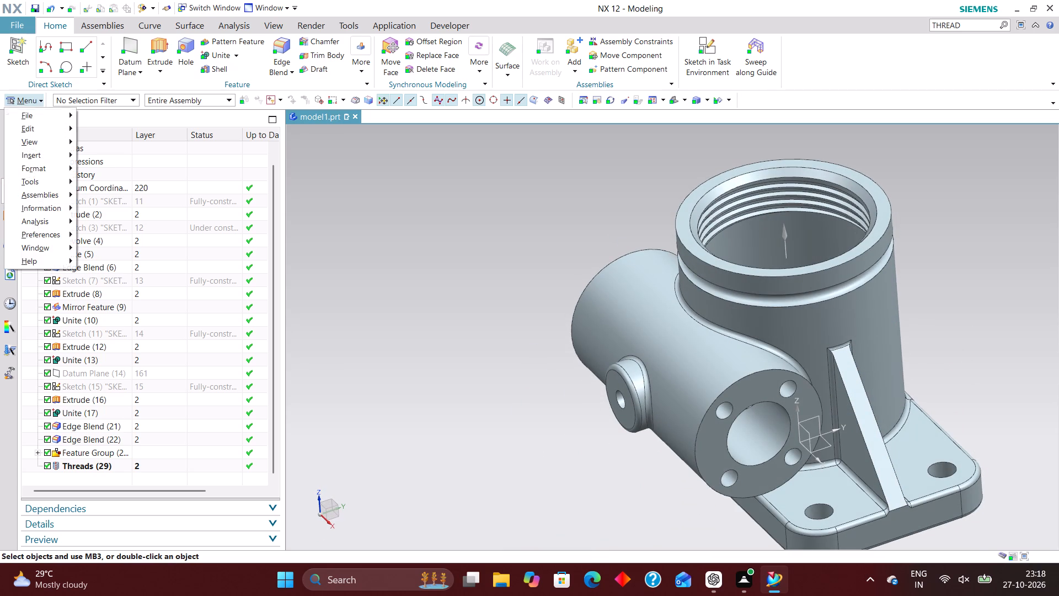
click(40, 115)
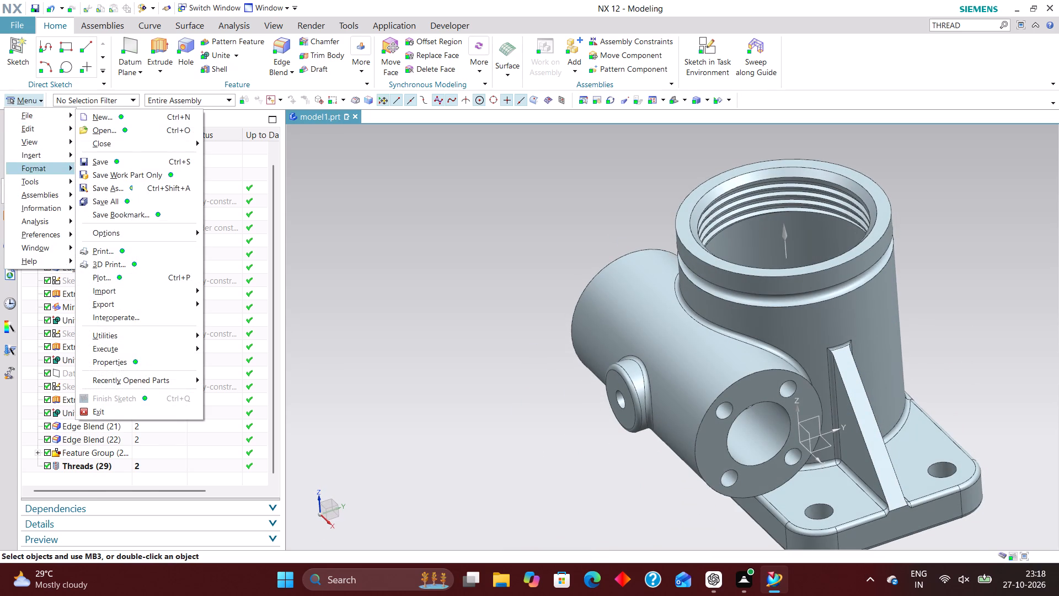
click(29, 180)
click(141, 100)
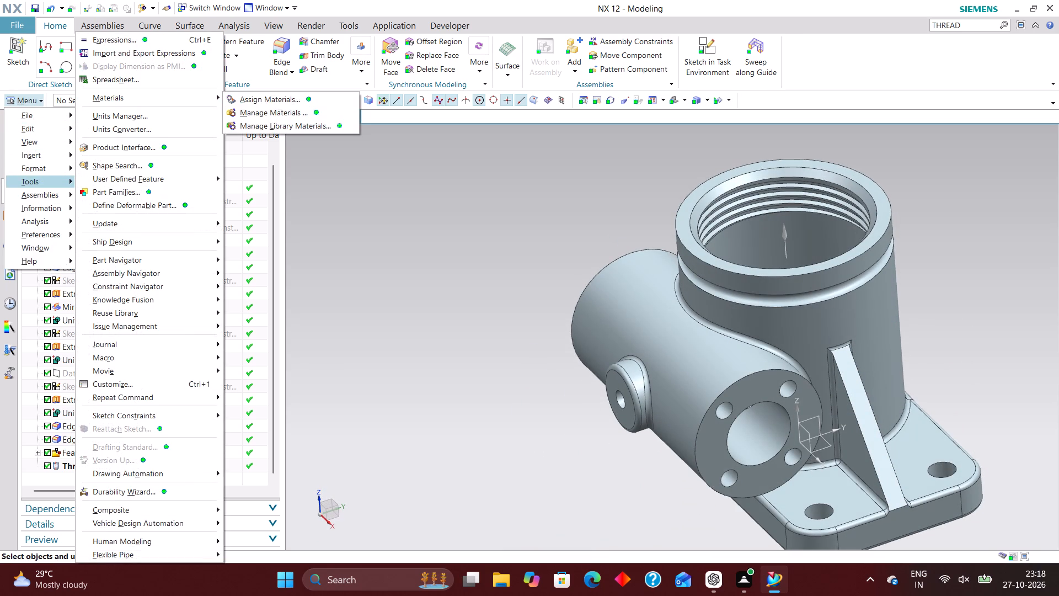
click(250, 102)
click(716, 284)
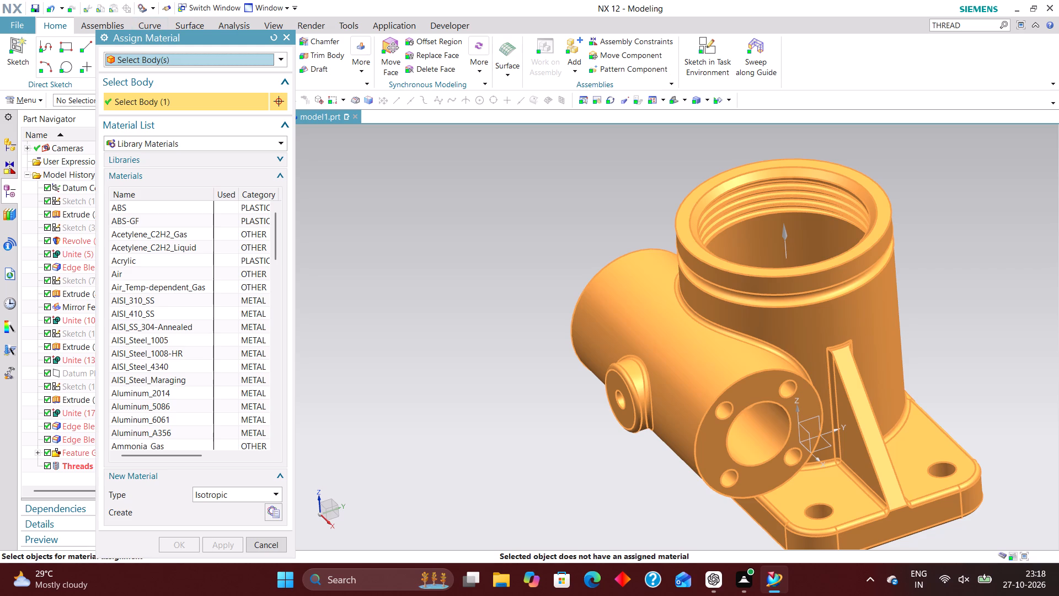
scroll(163, 318, down, 8)
scroll(172, 378, down, 14)
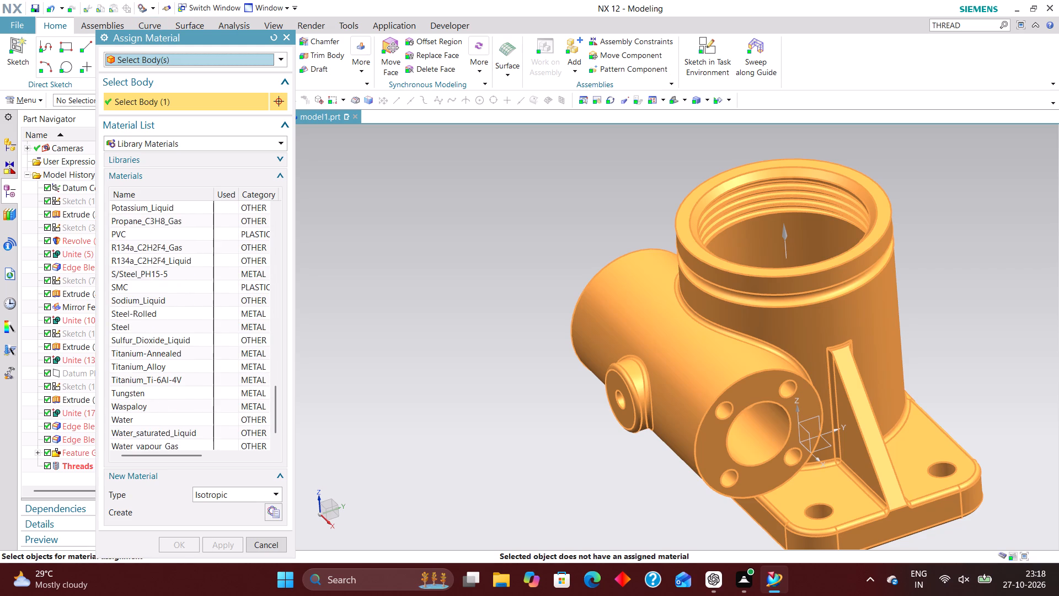
click(131, 325)
click(184, 543)
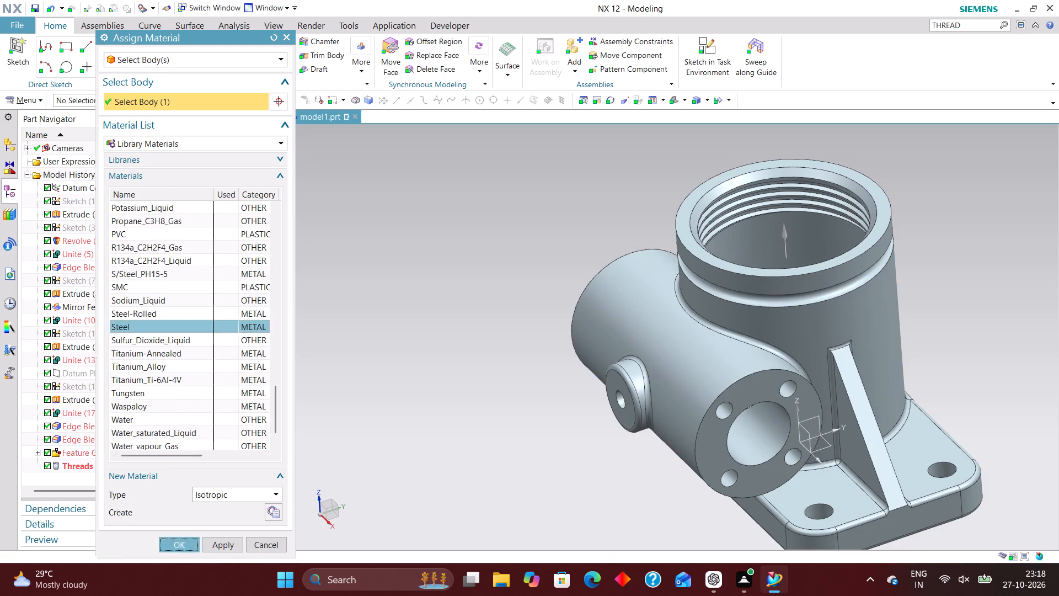
Enable updating weight data on save in the displayed part's properties and update the weight data now.
click(39, 99)
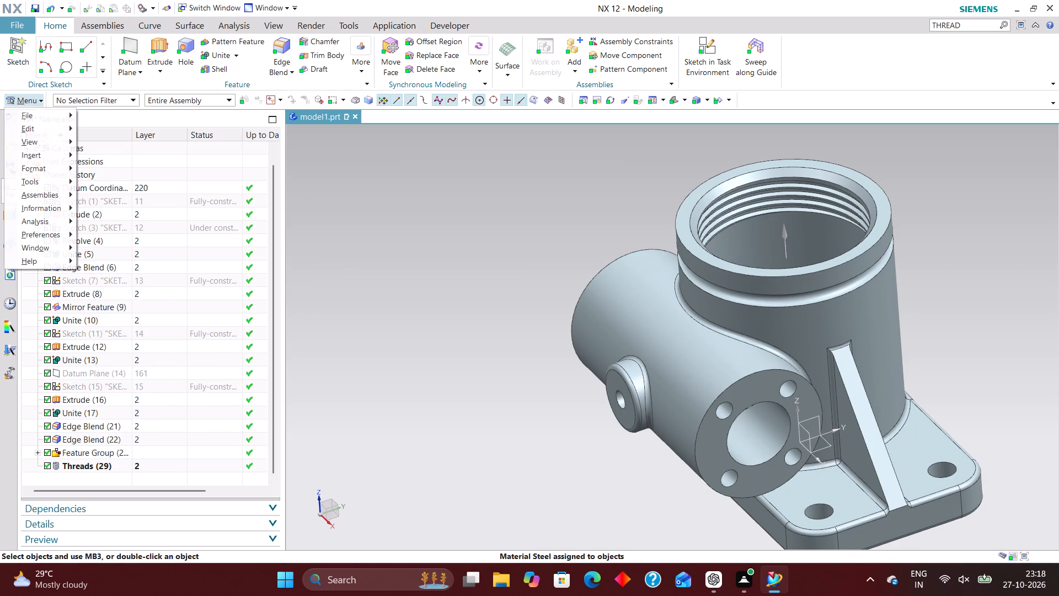
click(38, 118)
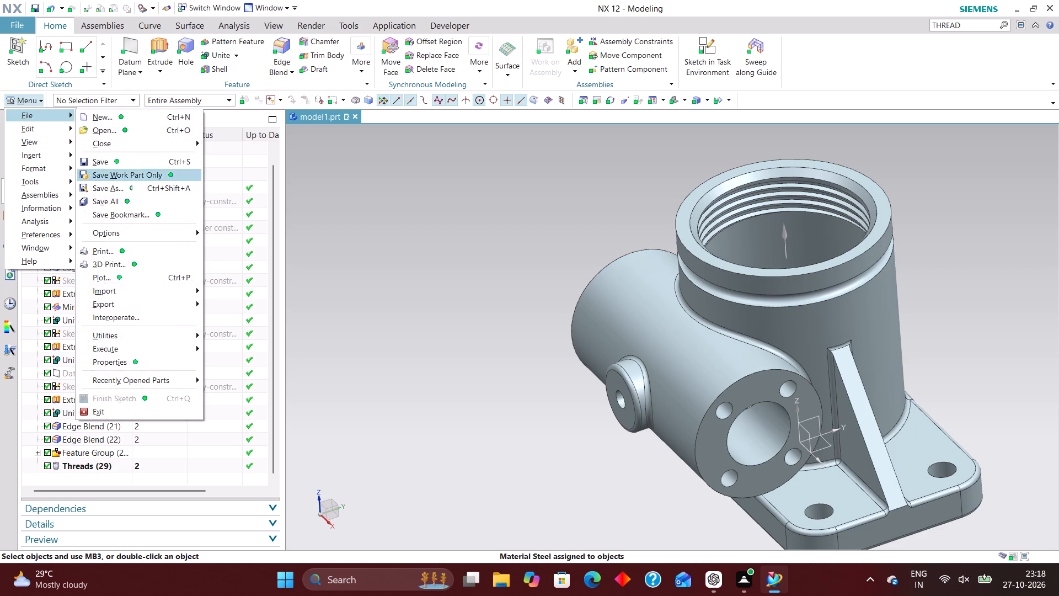
click(140, 359)
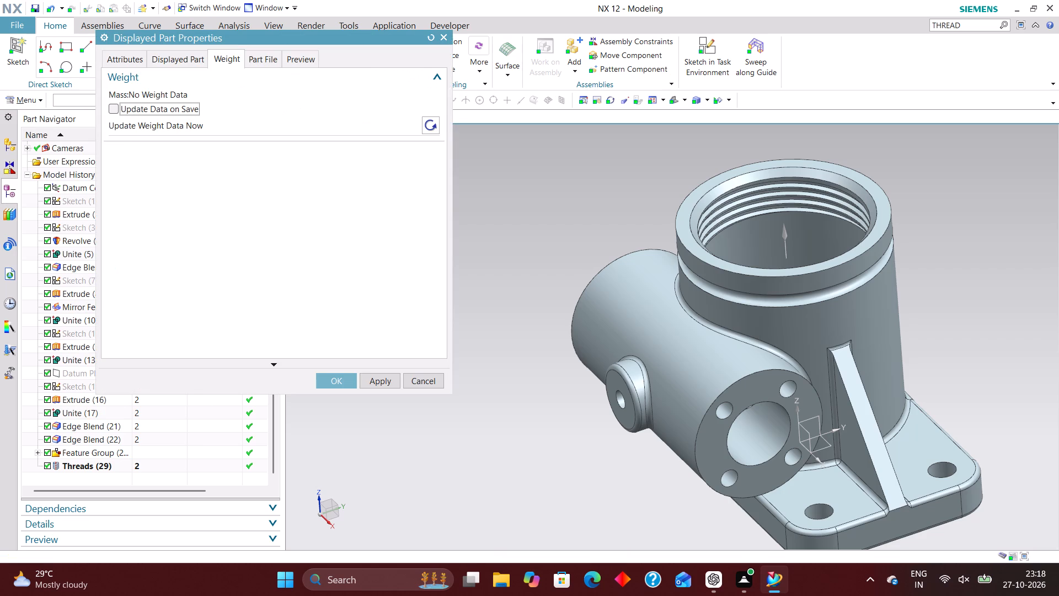
click(109, 108)
click(436, 125)
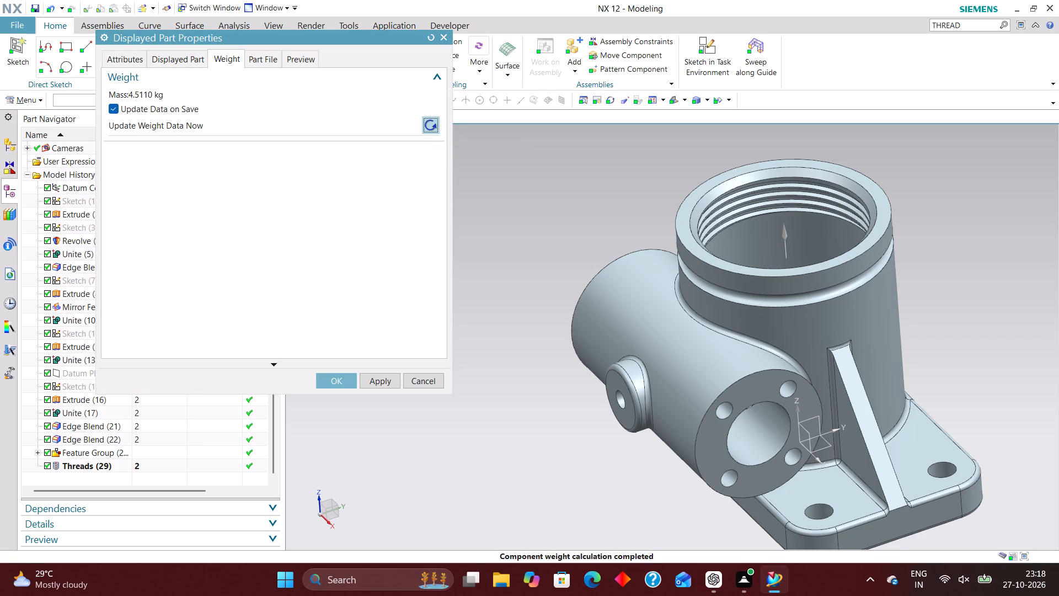
click(345, 380)
Create a new group containing the housing's solid body, keeping the default name and display property settings.
click(33, 101)
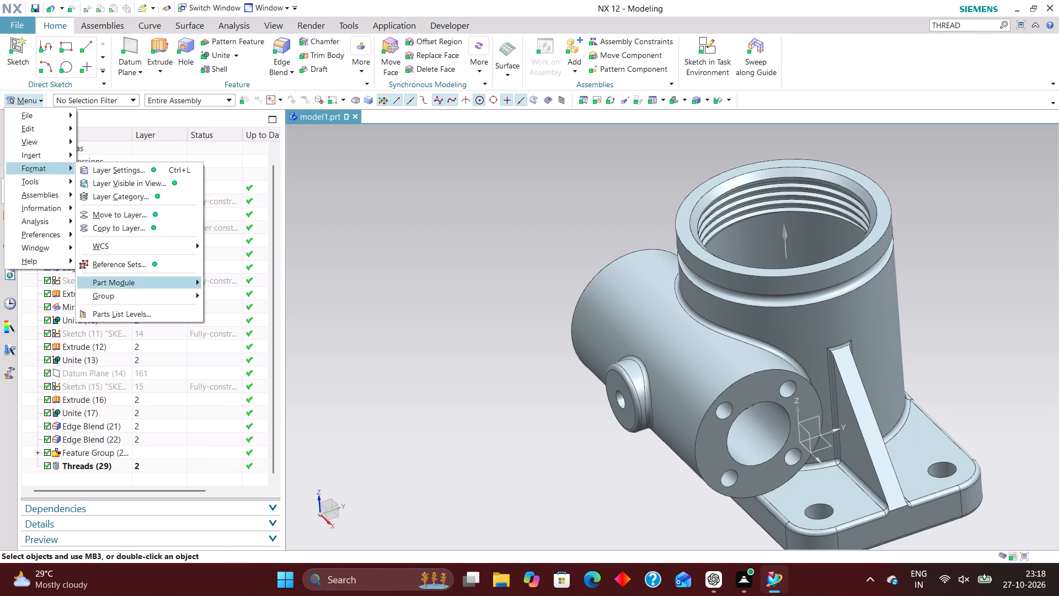
click(127, 295)
click(215, 294)
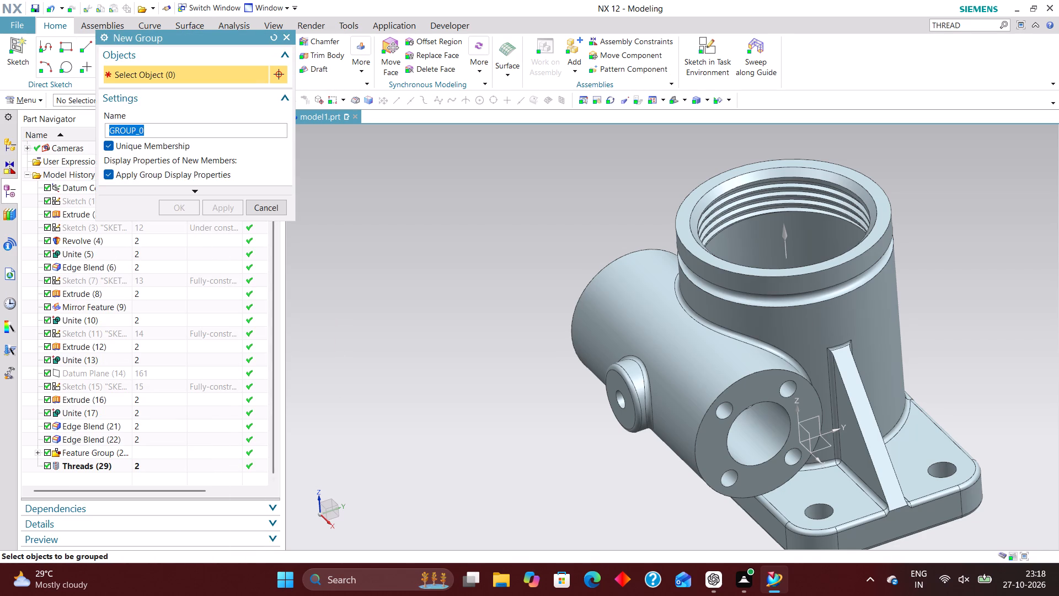
click(659, 292)
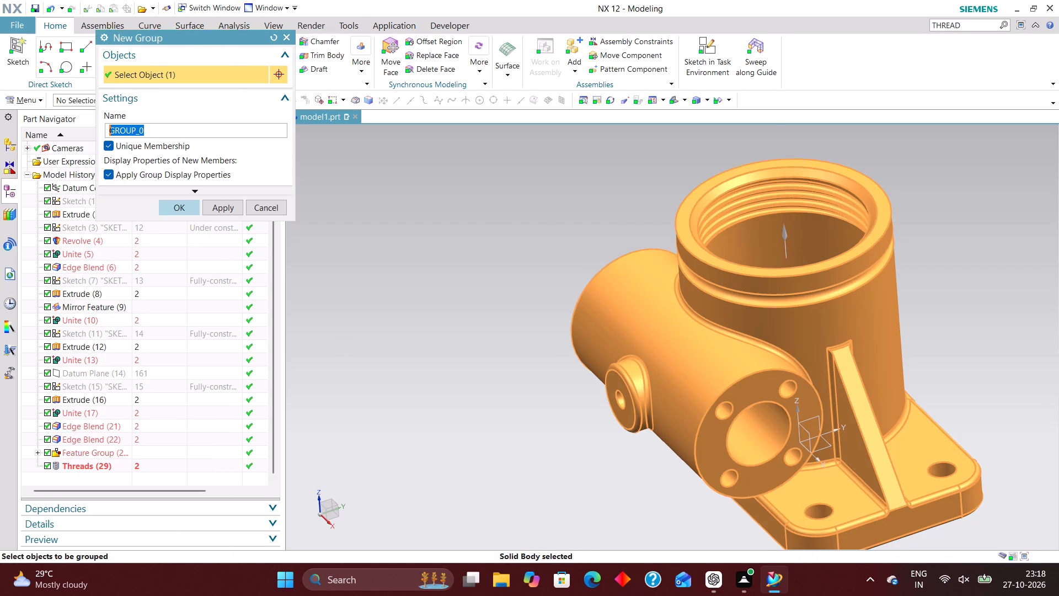
click(180, 209)
Start Part Cleanup for the work part and enable every serious delete action, from unused expressions through part family data.
key(End)
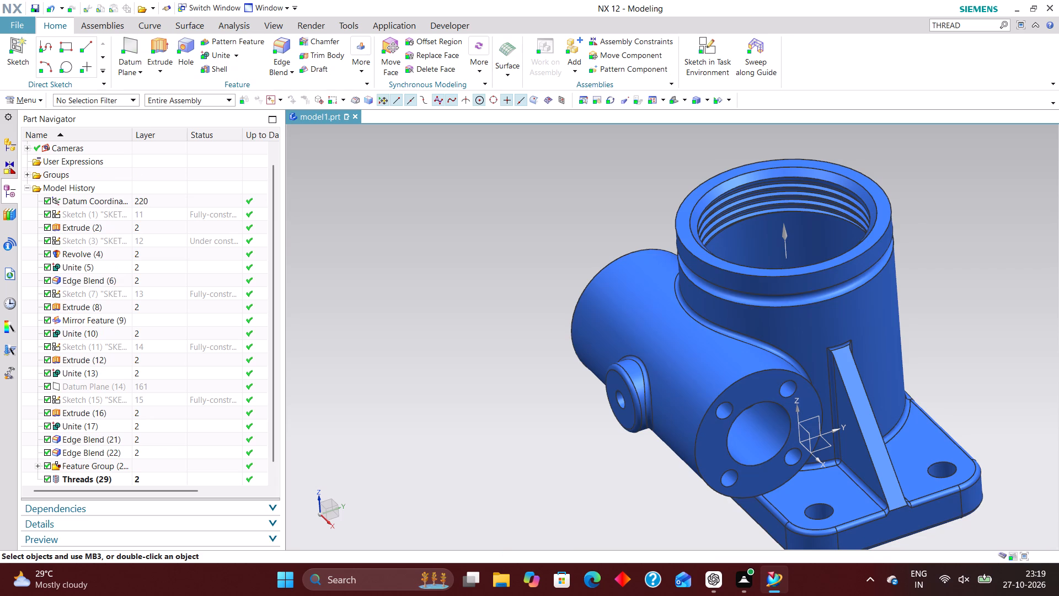
key(End)
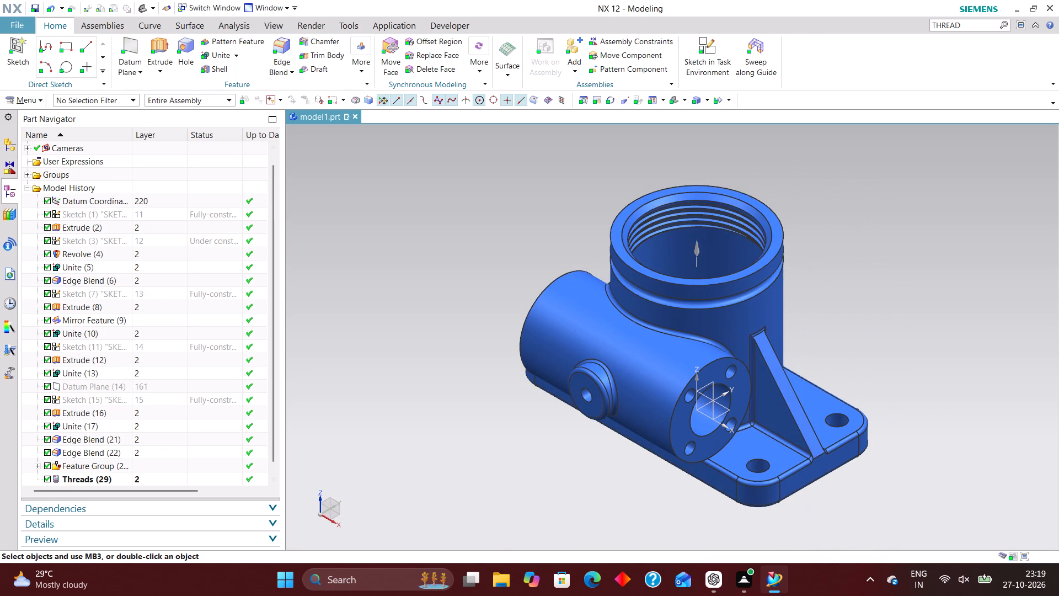
click(30, 103)
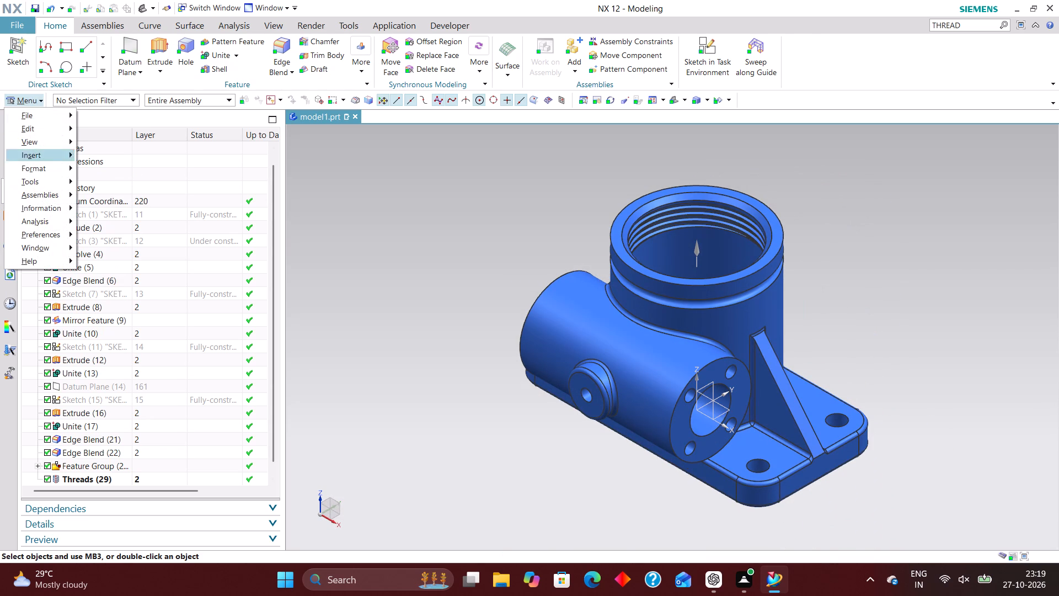
click(29, 116)
click(125, 335)
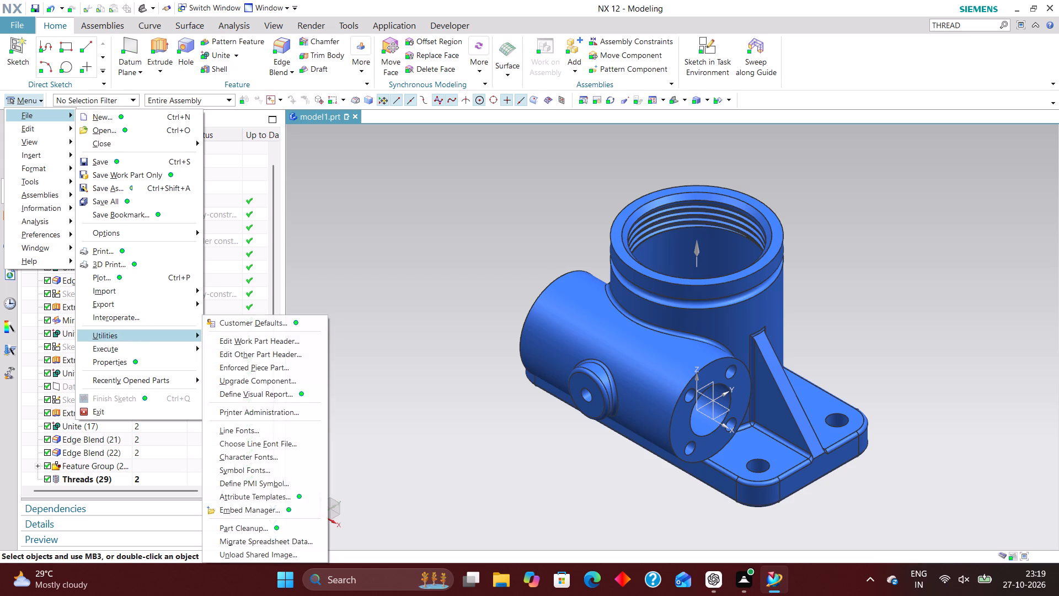
click(271, 526)
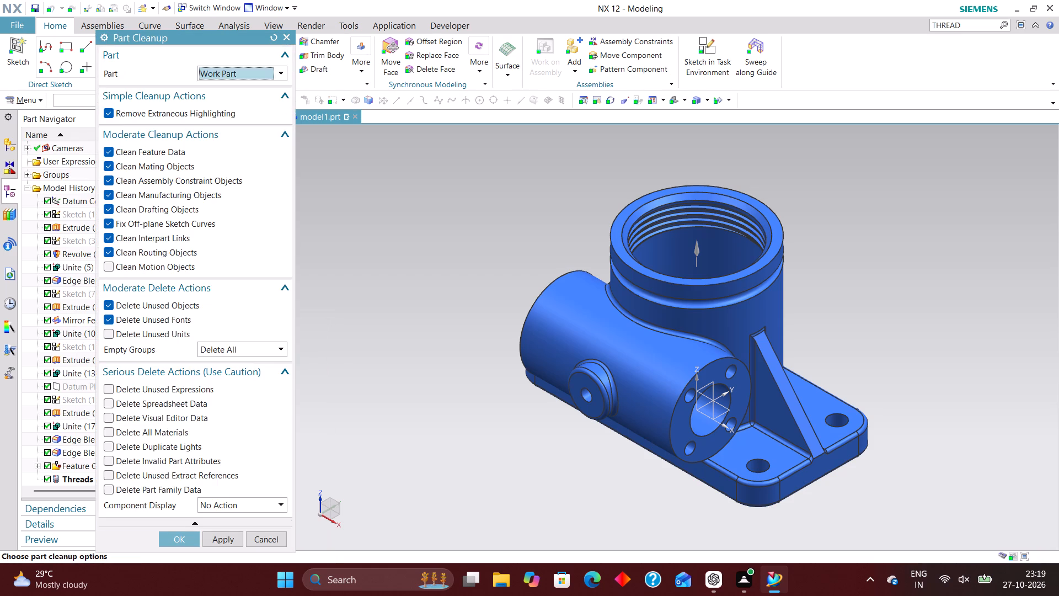
scroll(195, 331, down, 3)
click(155, 381)
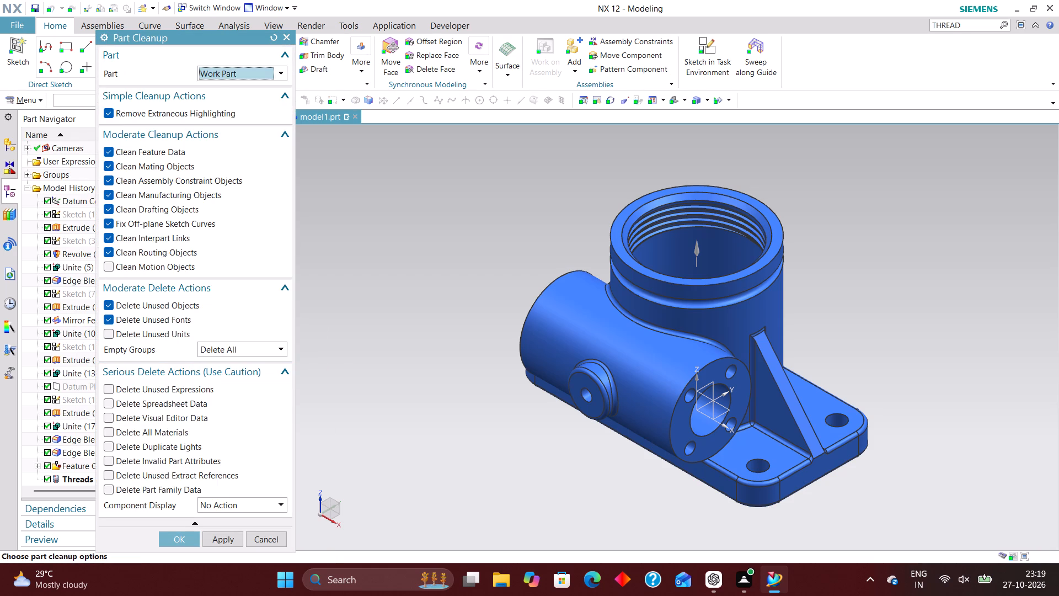
click(109, 386)
click(106, 402)
click(108, 418)
click(106, 434)
click(107, 442)
click(118, 457)
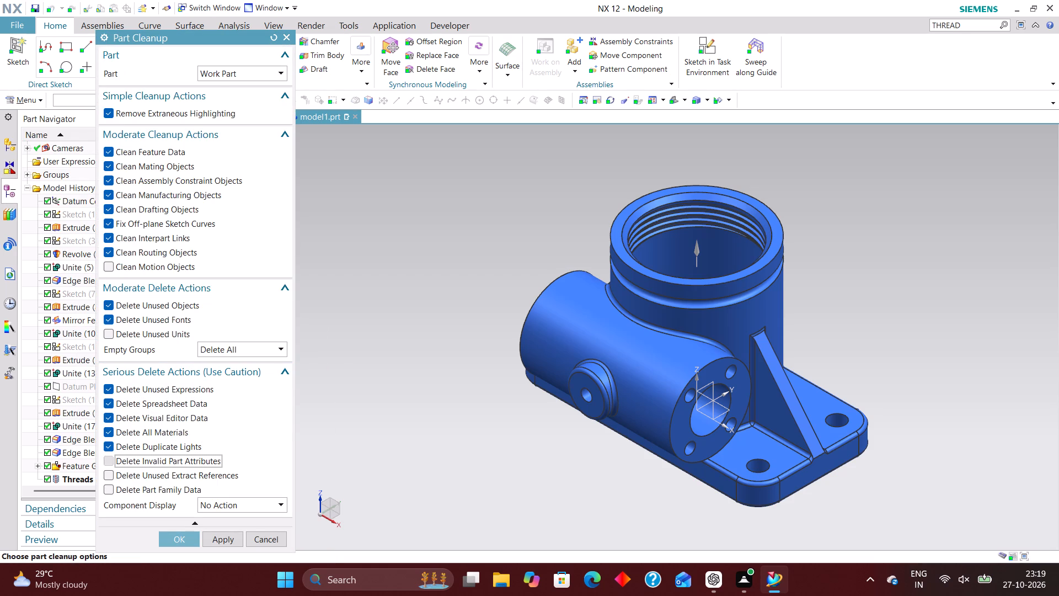
click(113, 472)
click(115, 485)
Set the cleanup's component display to Remove All Changes, include deleting unused units, and run the part cleanup.
click(238, 502)
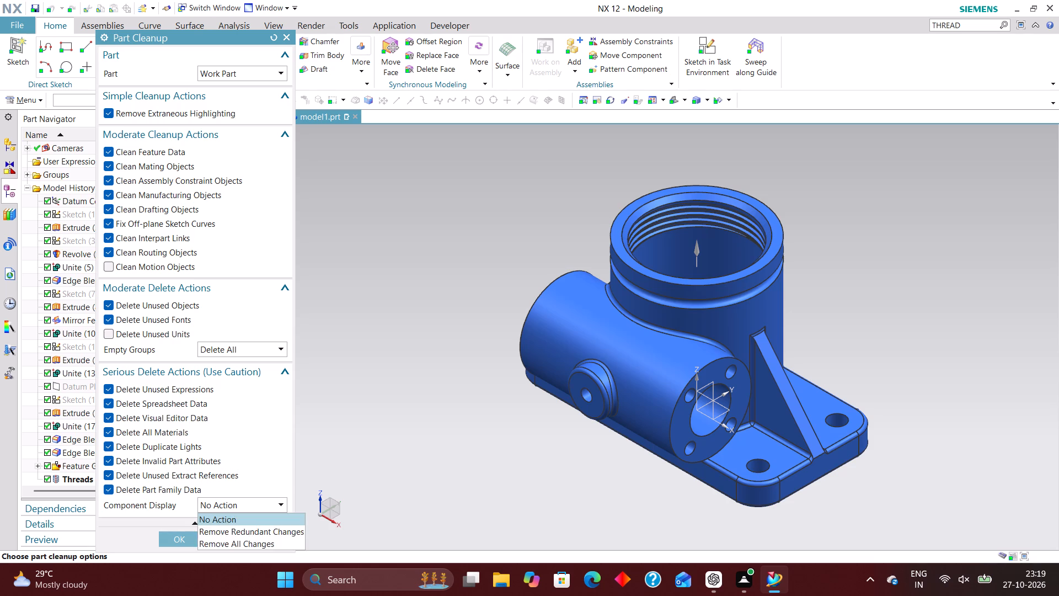
click(232, 544)
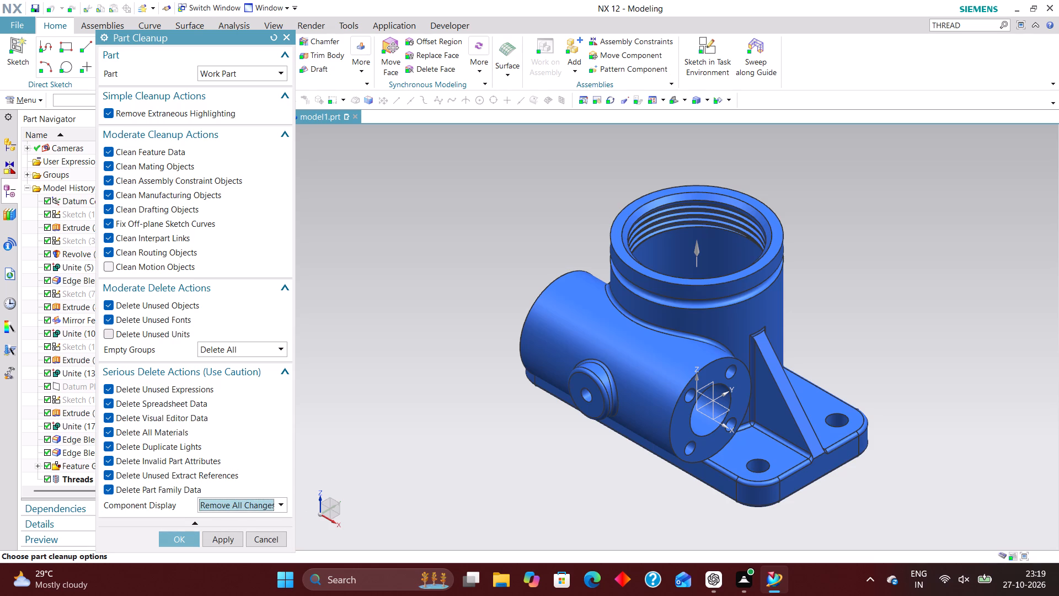
click(114, 337)
click(192, 537)
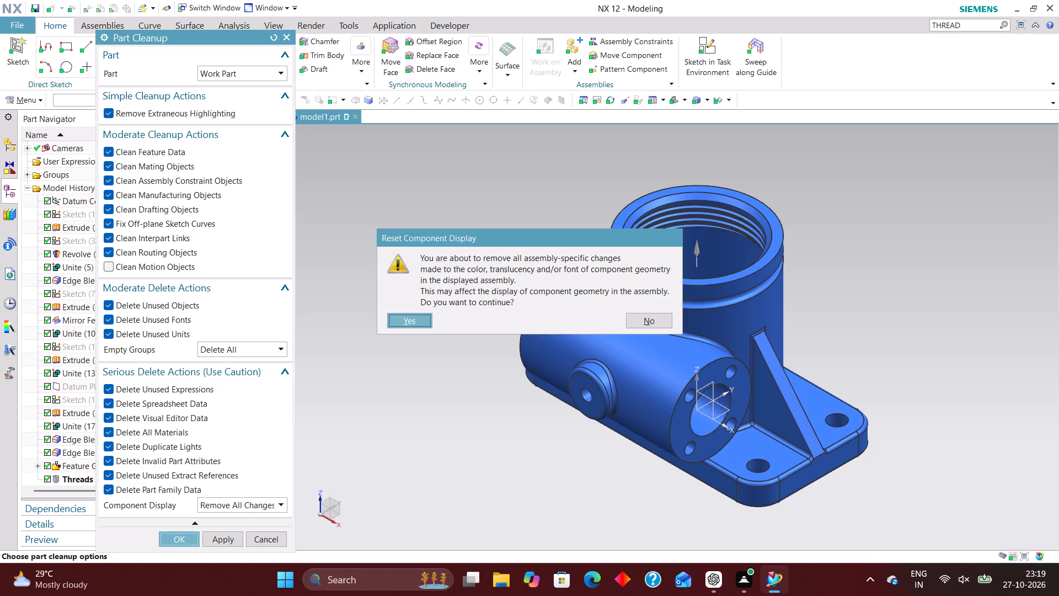
click(429, 321)
click(426, 308)
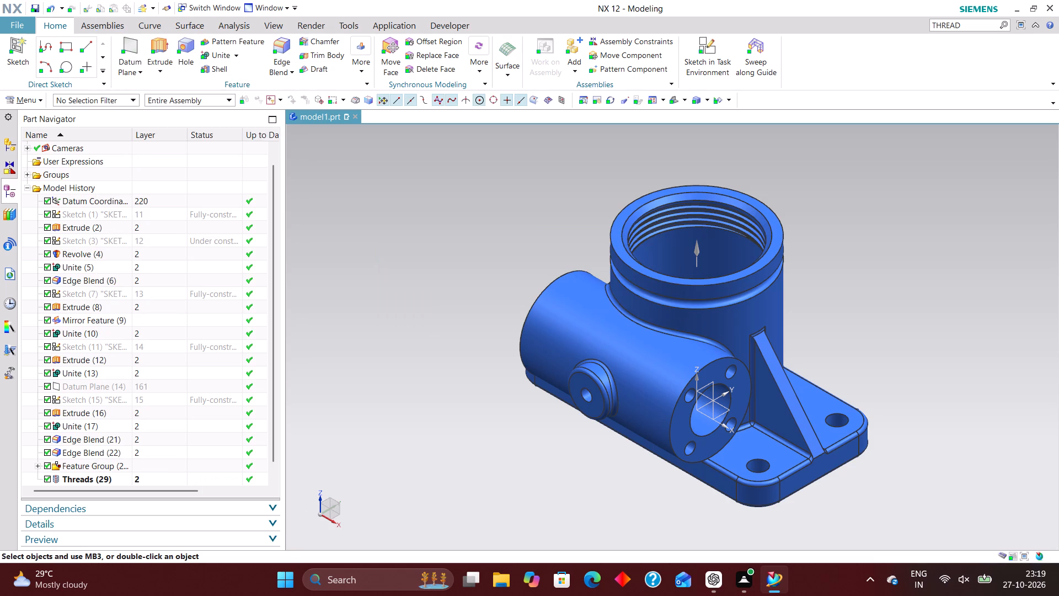
Add a new reference set with the default name containing the housing's solid body.
click(36, 94)
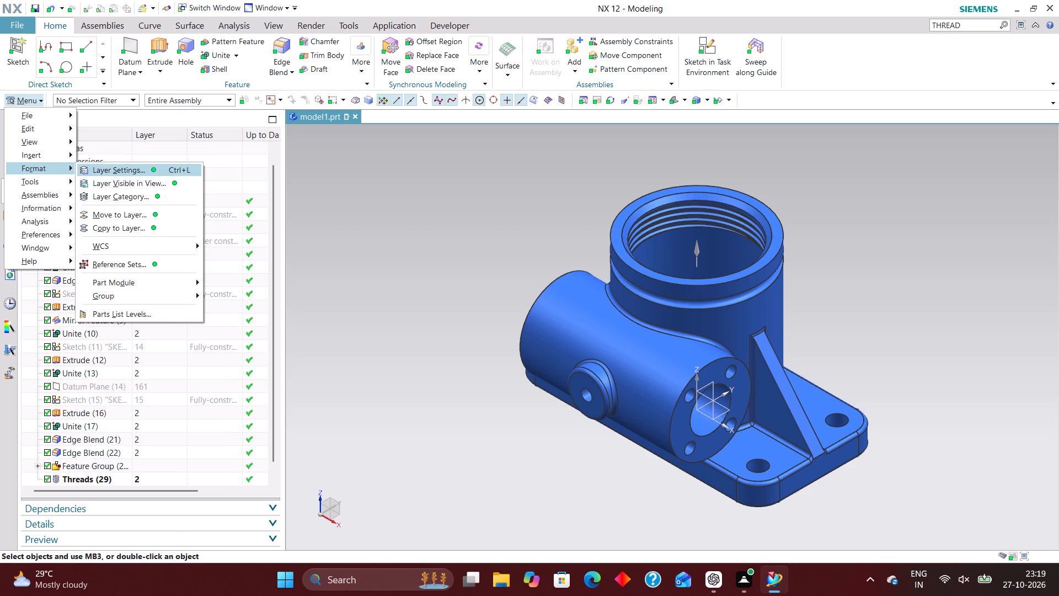
click(133, 260)
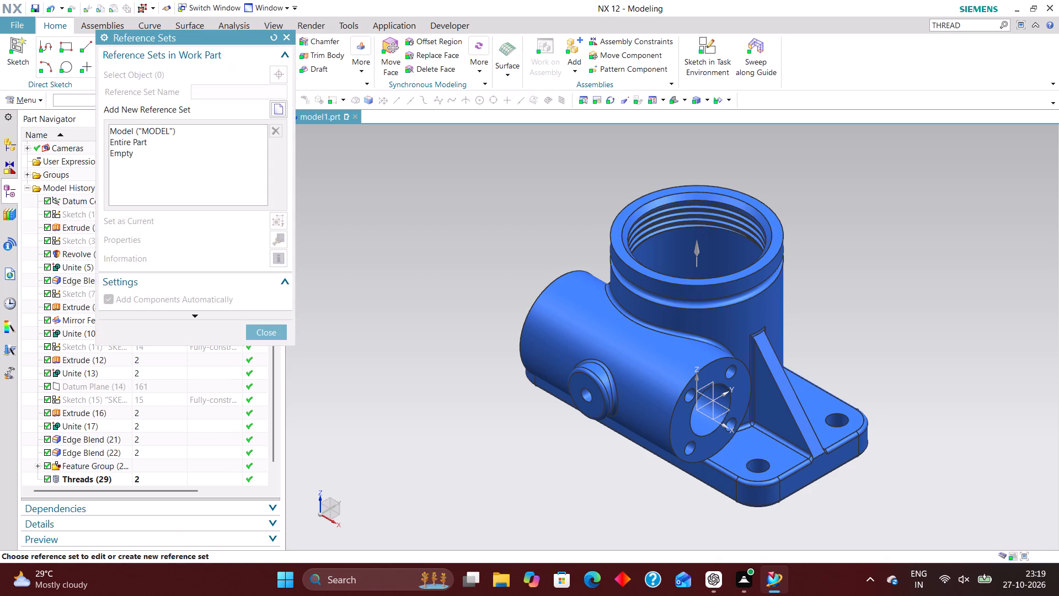
click(276, 111)
click(698, 311)
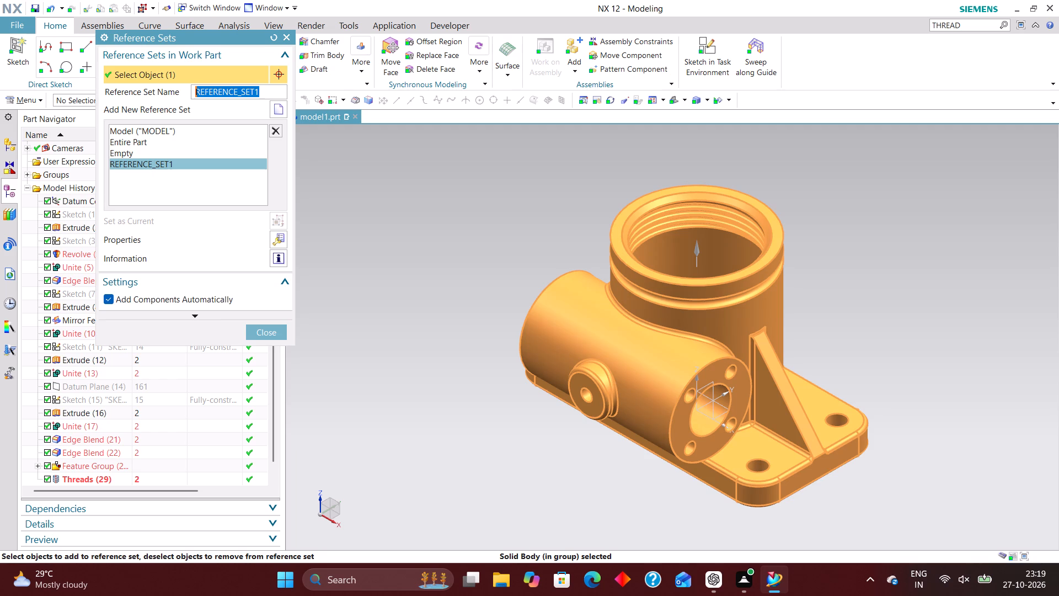
click(277, 335)
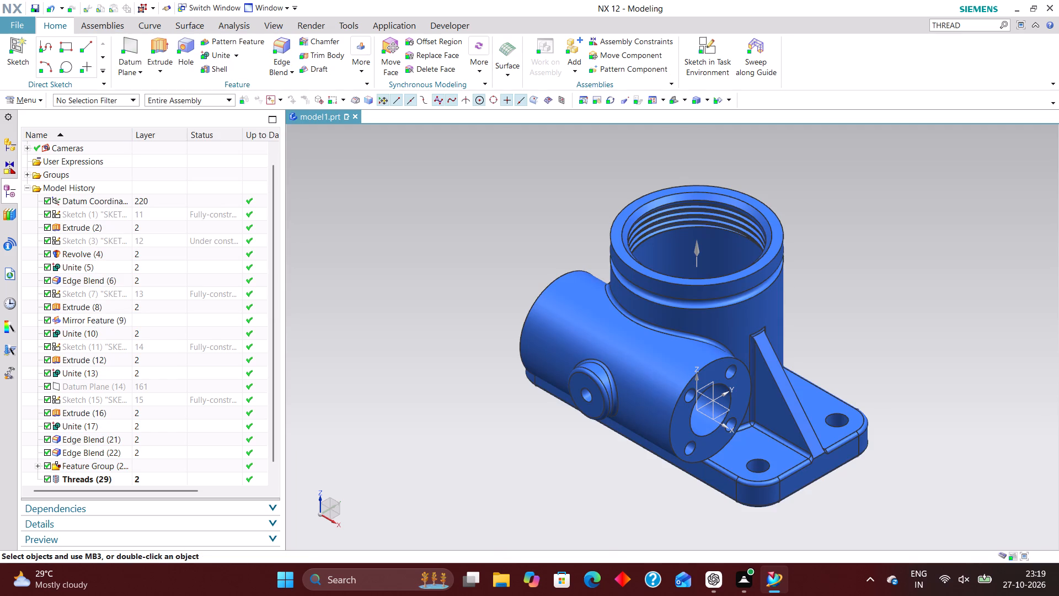
Add the housing geometry at the main cylinder's top rim to the product interface, using the Automatic object type.
click(42, 107)
click(37, 103)
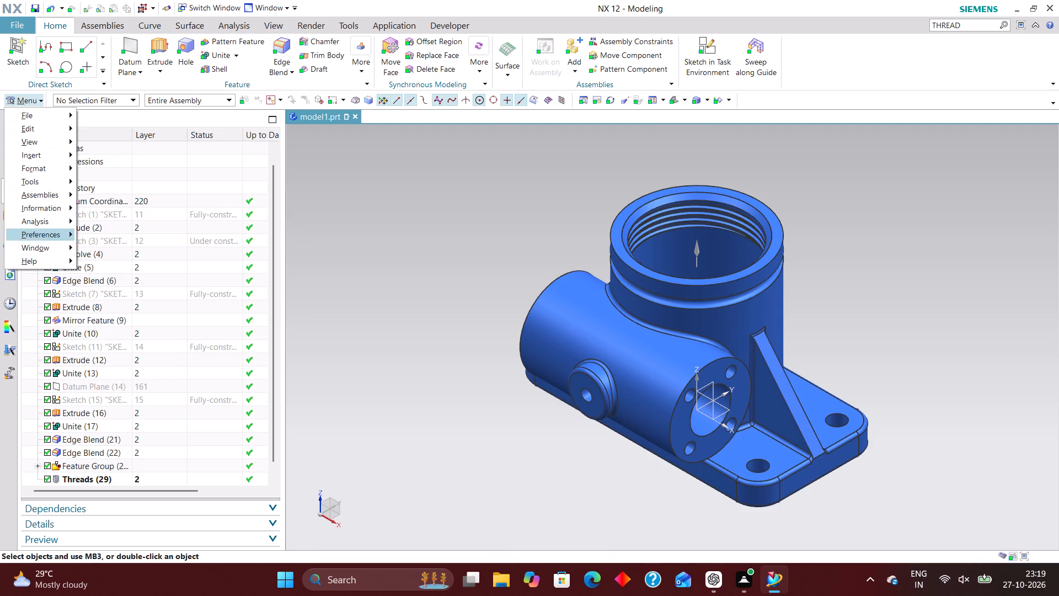
click(36, 179)
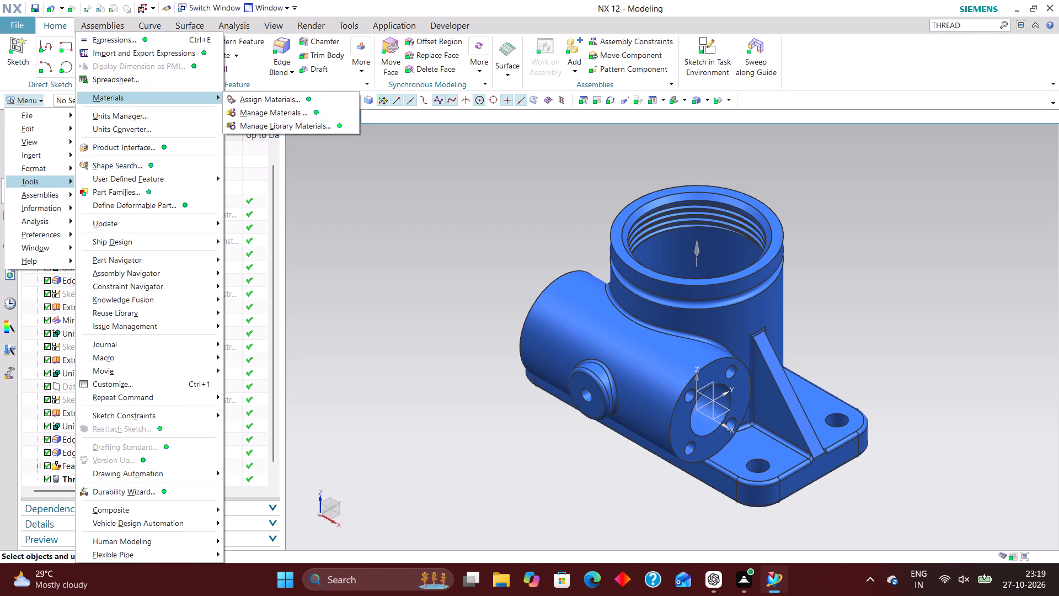
click(127, 146)
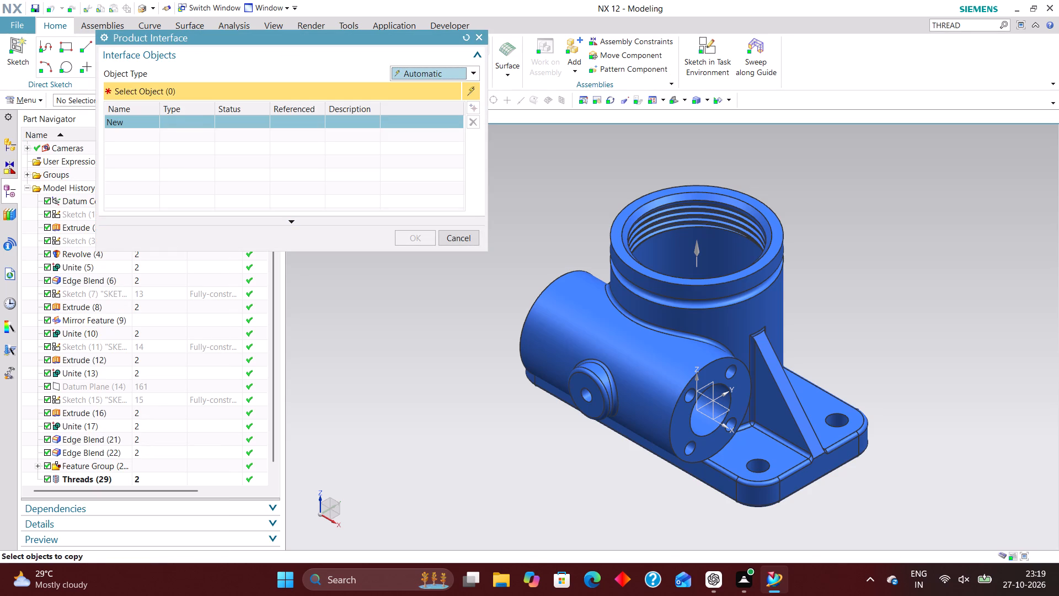
click(706, 276)
click(413, 237)
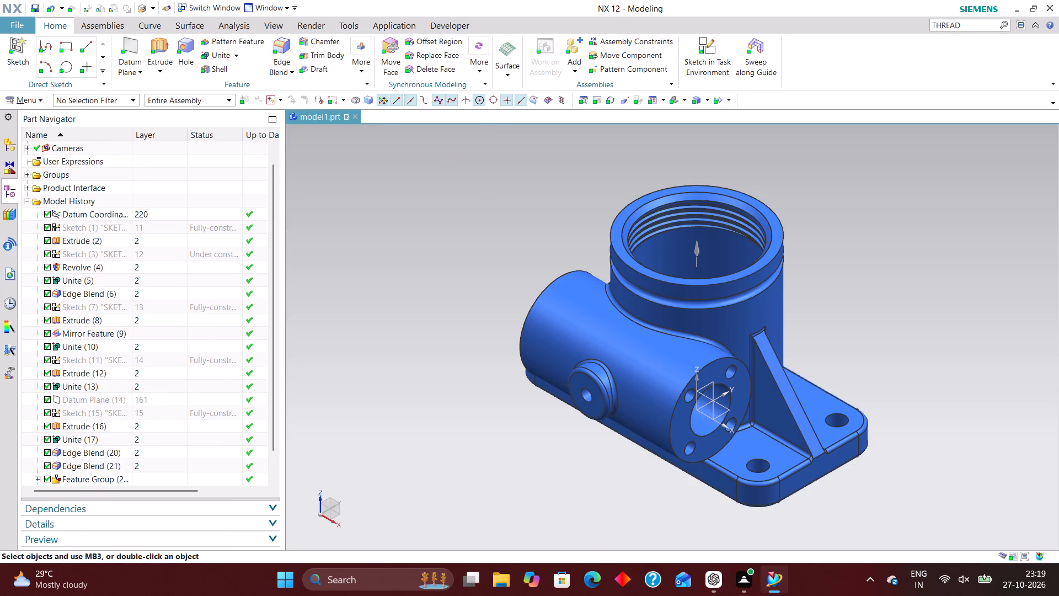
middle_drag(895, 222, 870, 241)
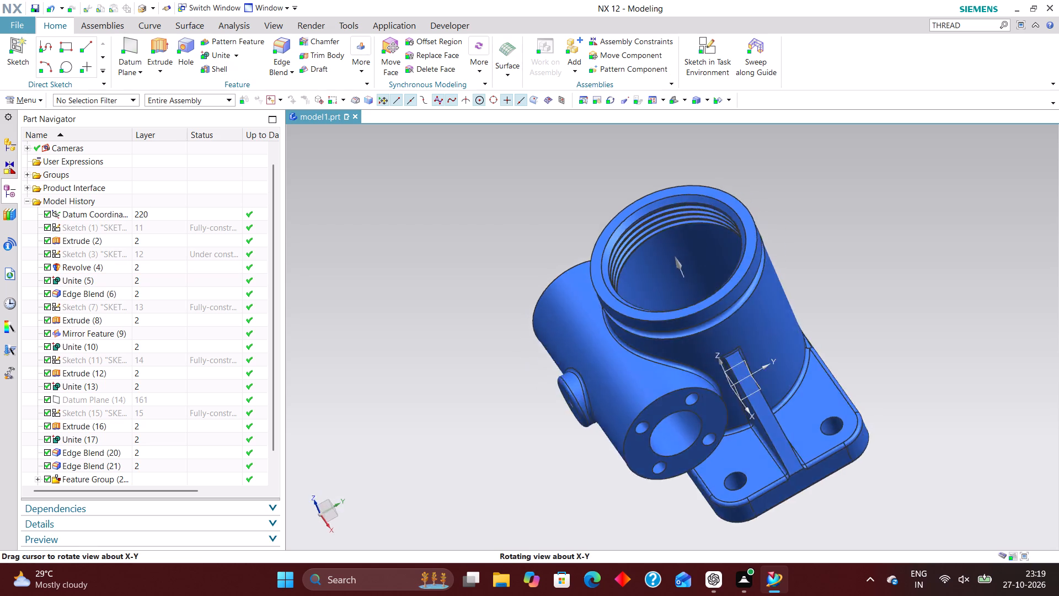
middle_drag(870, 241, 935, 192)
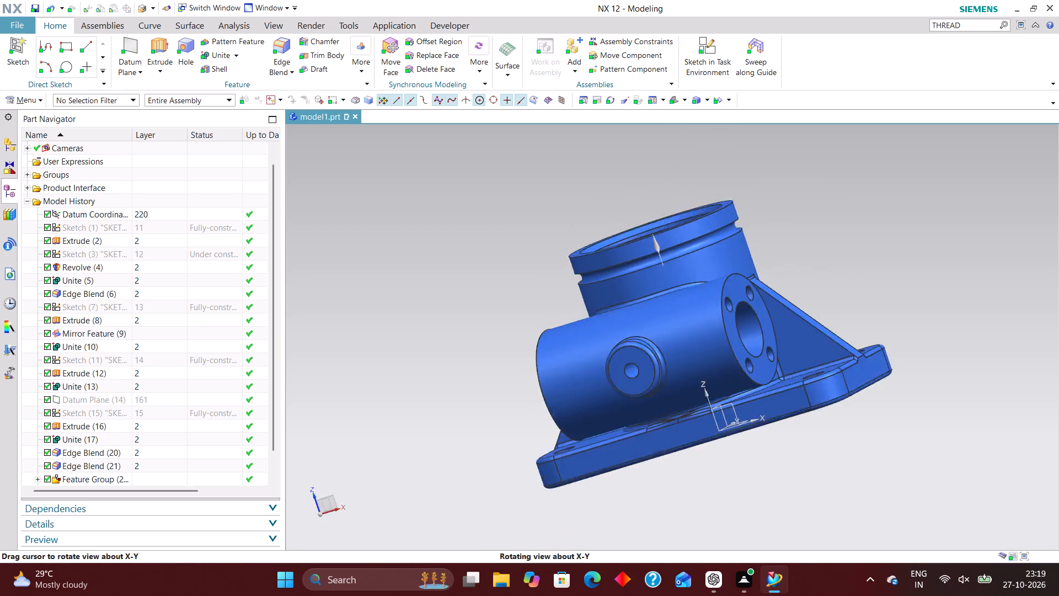
Create a new A2-size drawing in millimetres that references the housing model, leaving the title block cells blank.
middle_drag(935, 192, 914, 315)
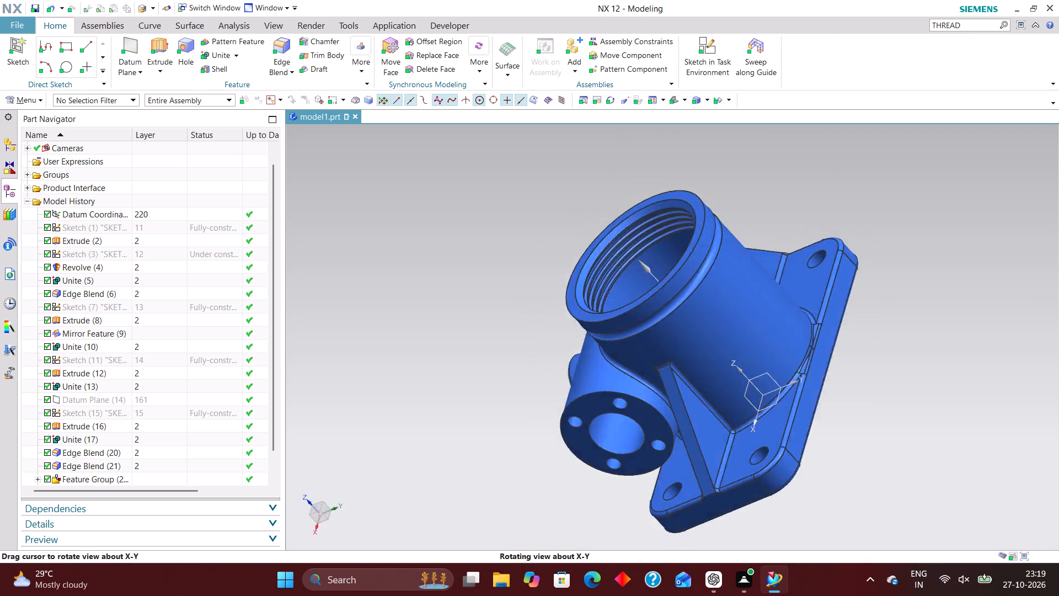
middle_drag(914, 315, 950, 292)
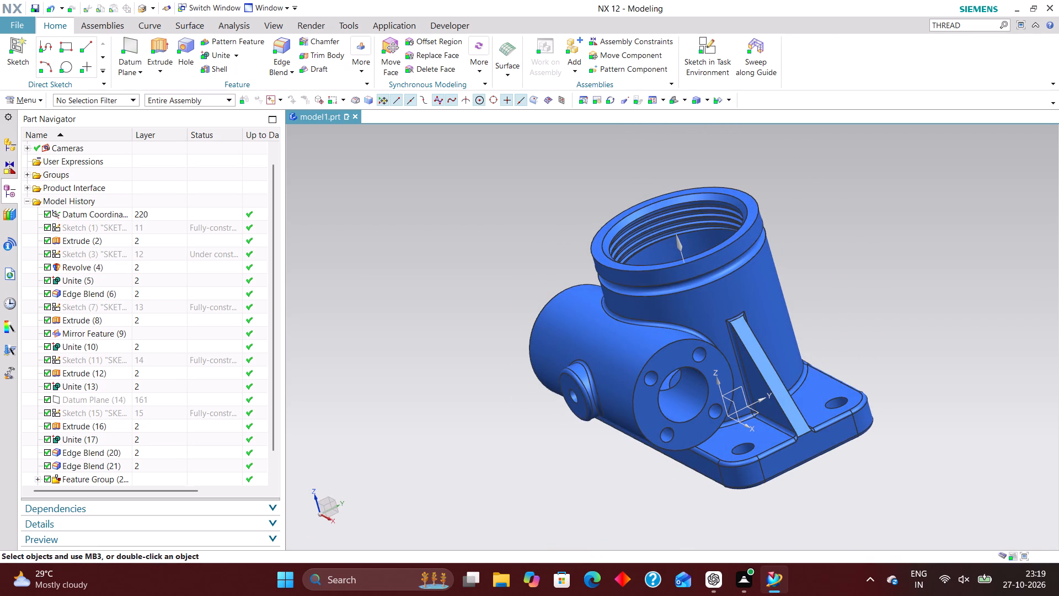
click(21, 20)
click(59, 44)
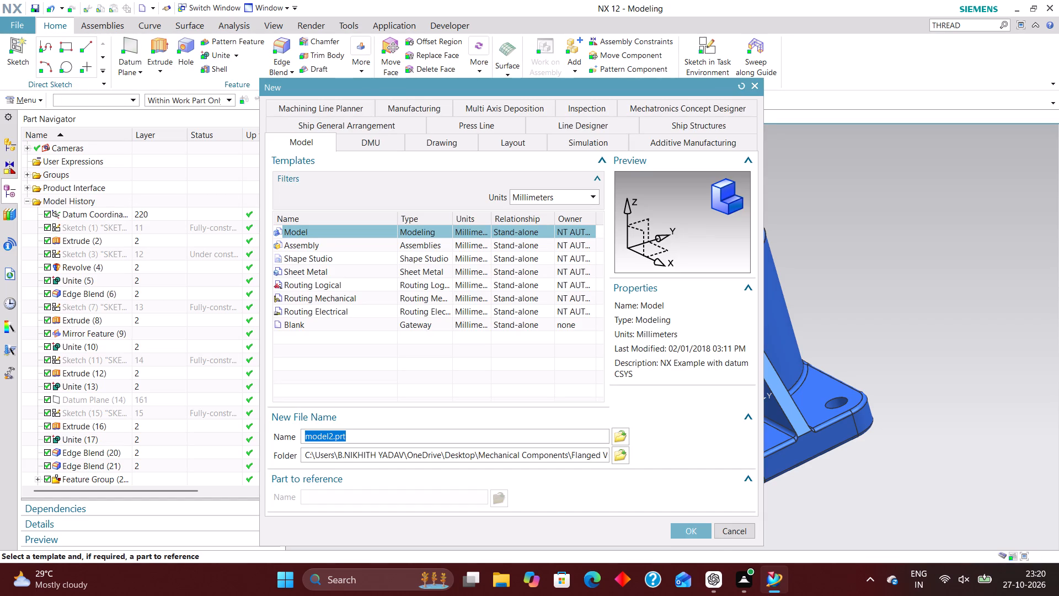
click(443, 143)
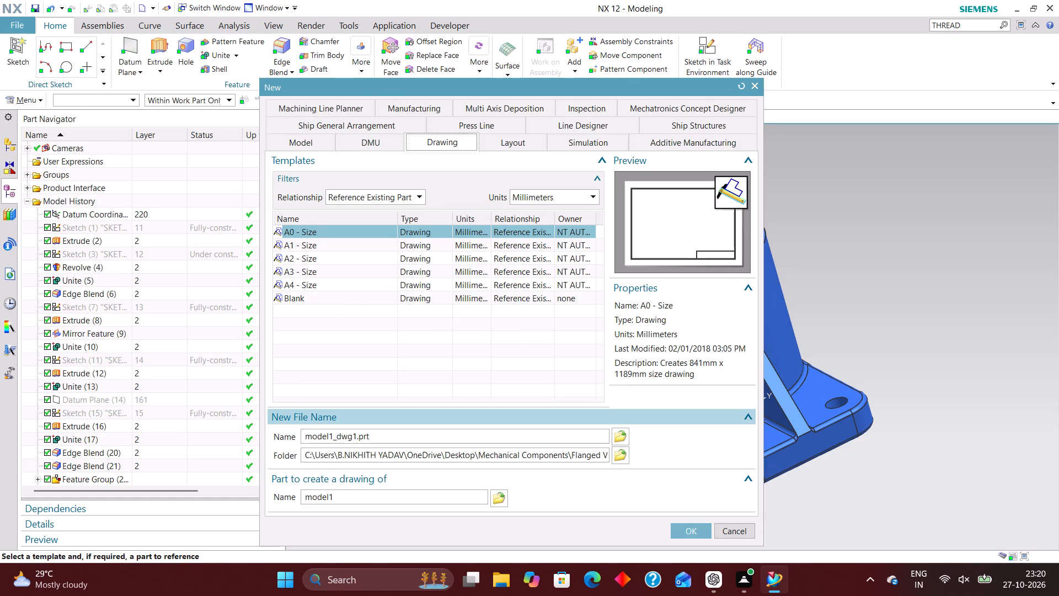
click(331, 255)
click(691, 529)
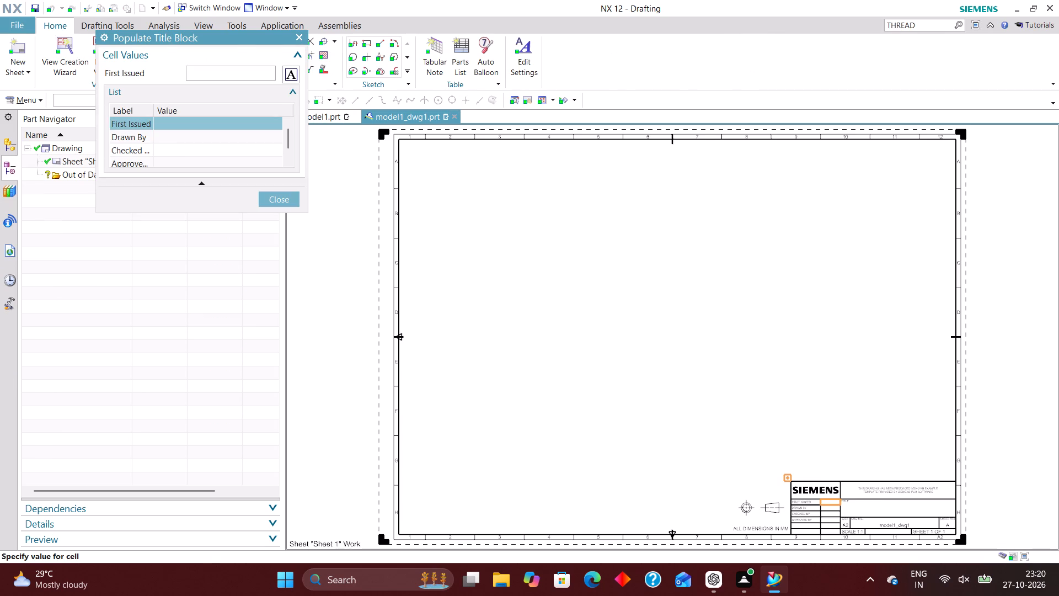
click(285, 201)
click(385, 285)
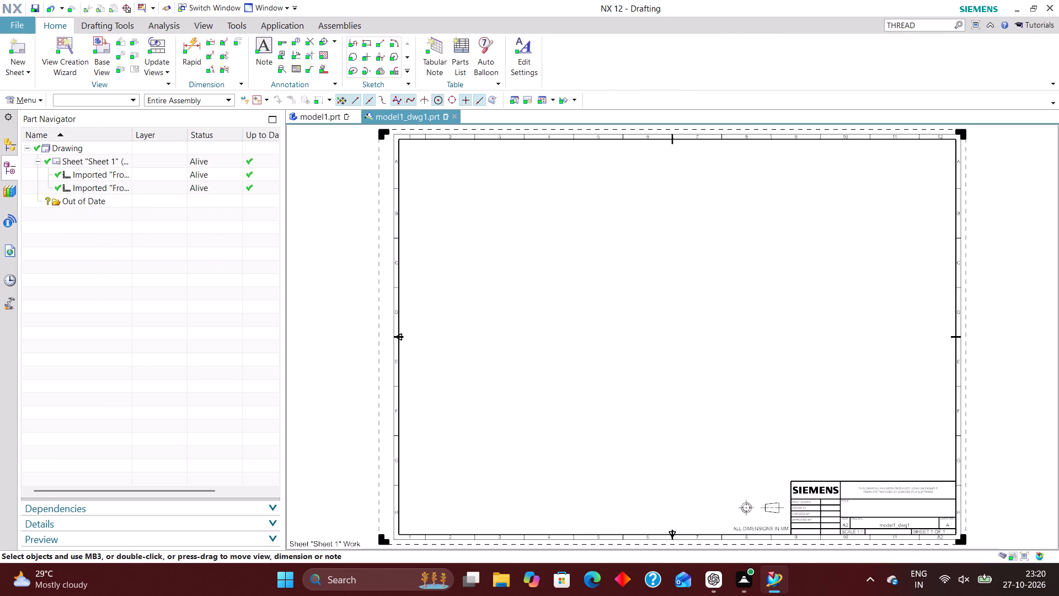
Set the drawing's work layer to 2.
key(ctrl+l)
key(2)
key(Return)
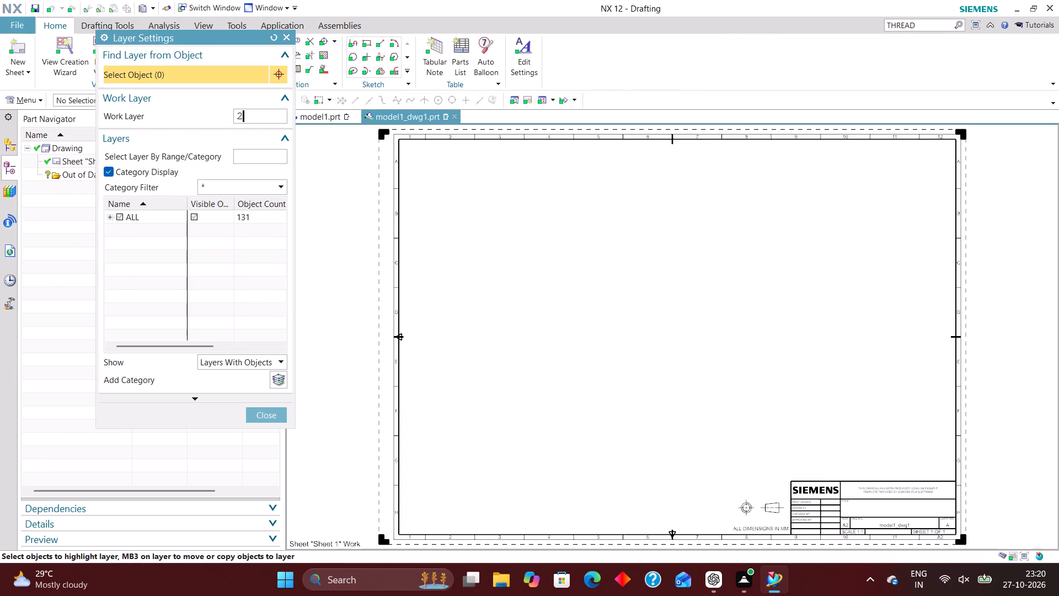
click(264, 417)
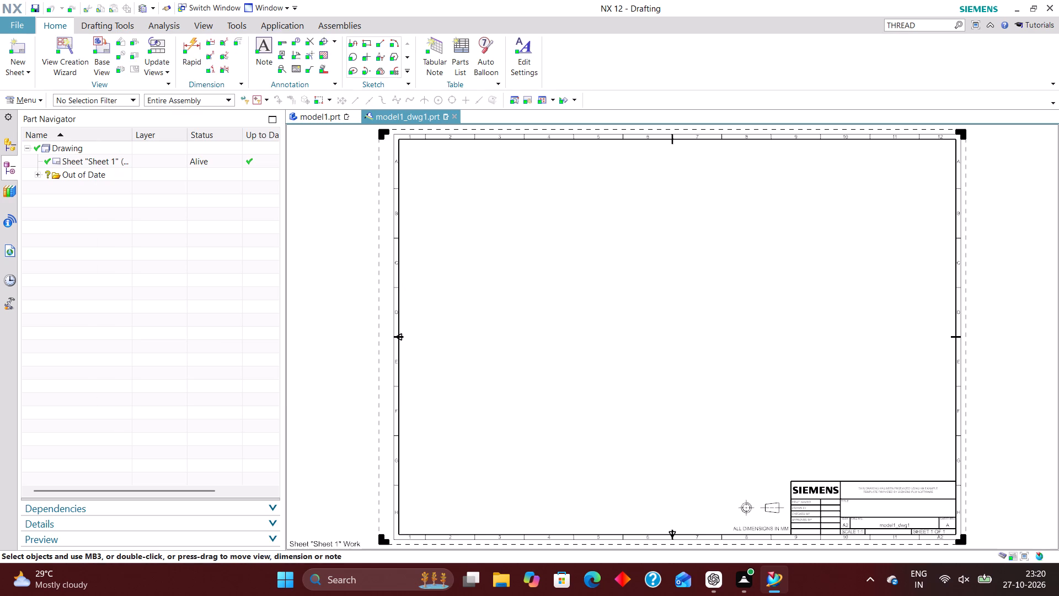
Place an isometric base view of the housing at 1:1 scale in the sheet's upper-right area, without projected views.
click(100, 48)
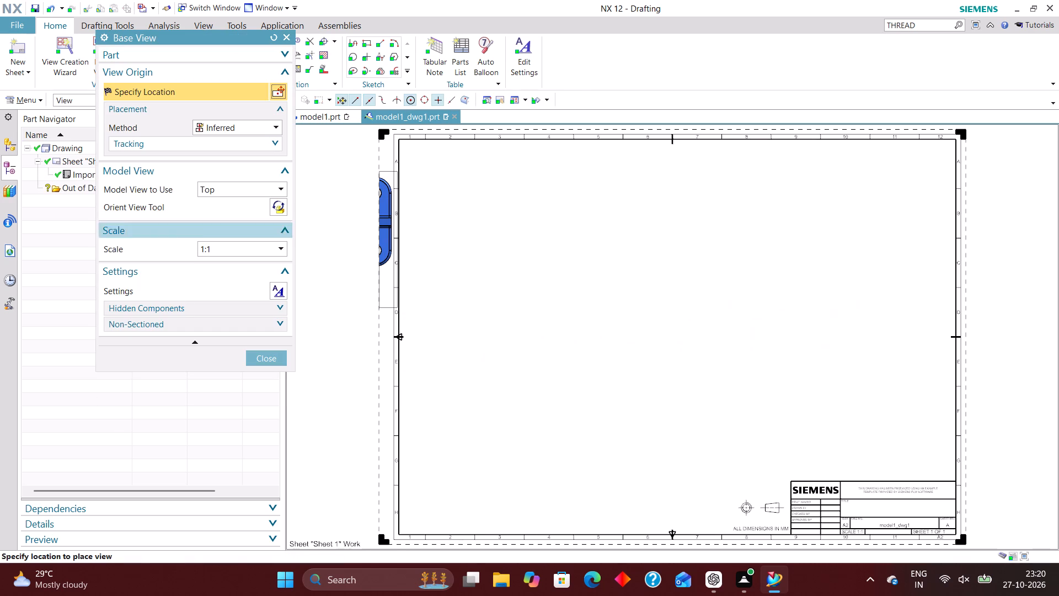
click(260, 188)
click(237, 274)
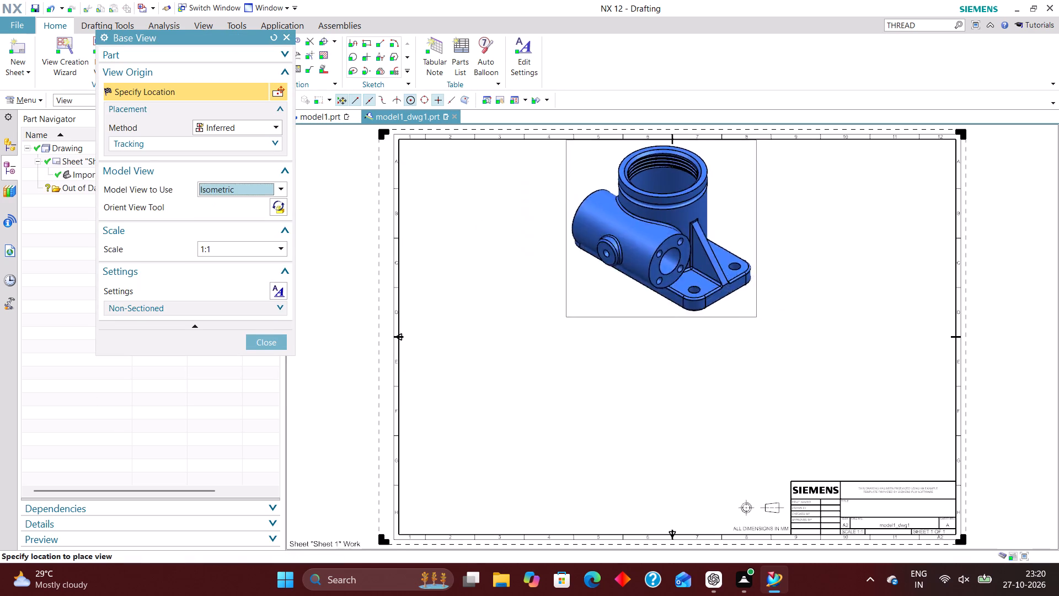
click(844, 252)
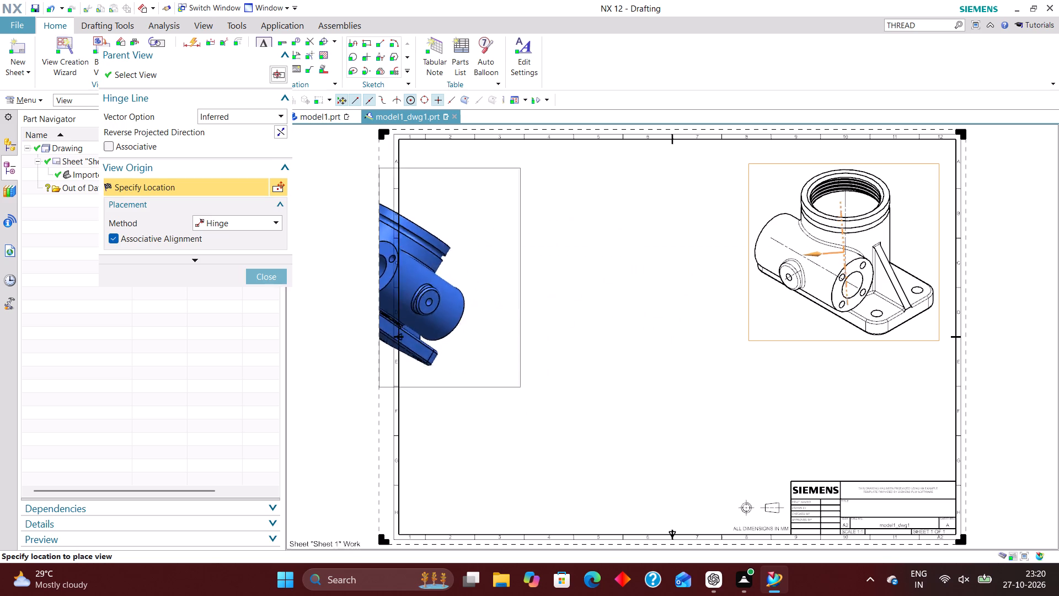
click(278, 275)
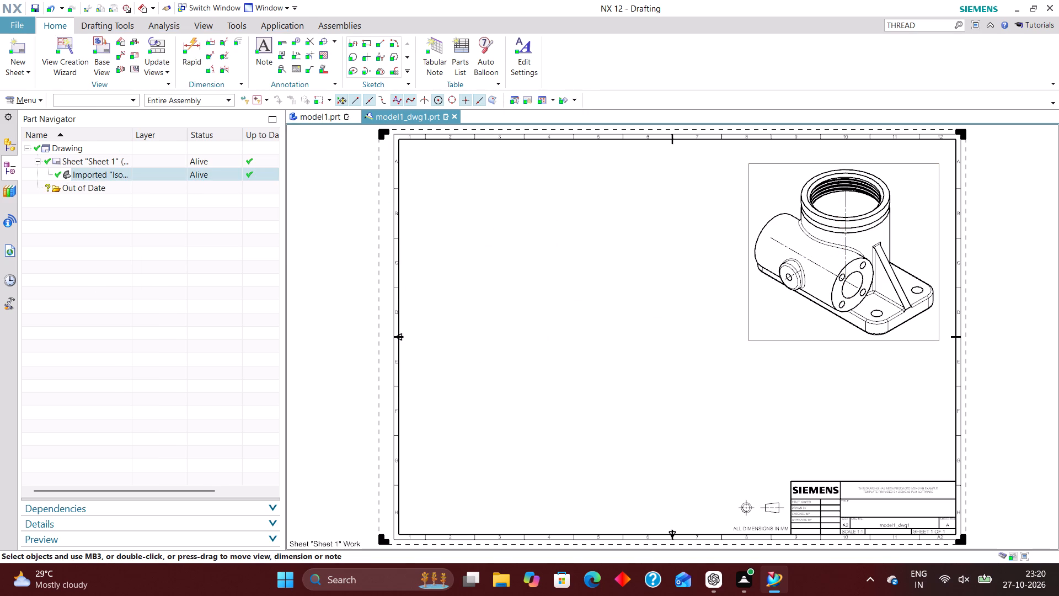
Place a front base view of the housing at 1:1 scale beside the isometric view, without projected views.
scroll(740, 209, up, 1)
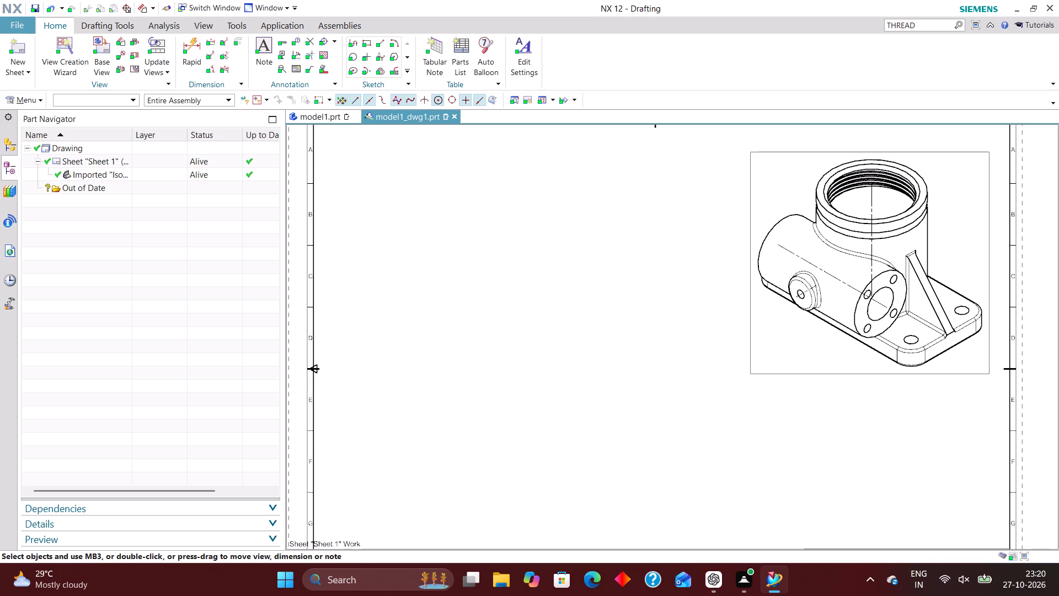
scroll(521, 209, down, 3)
scroll(525, 226, up, 2)
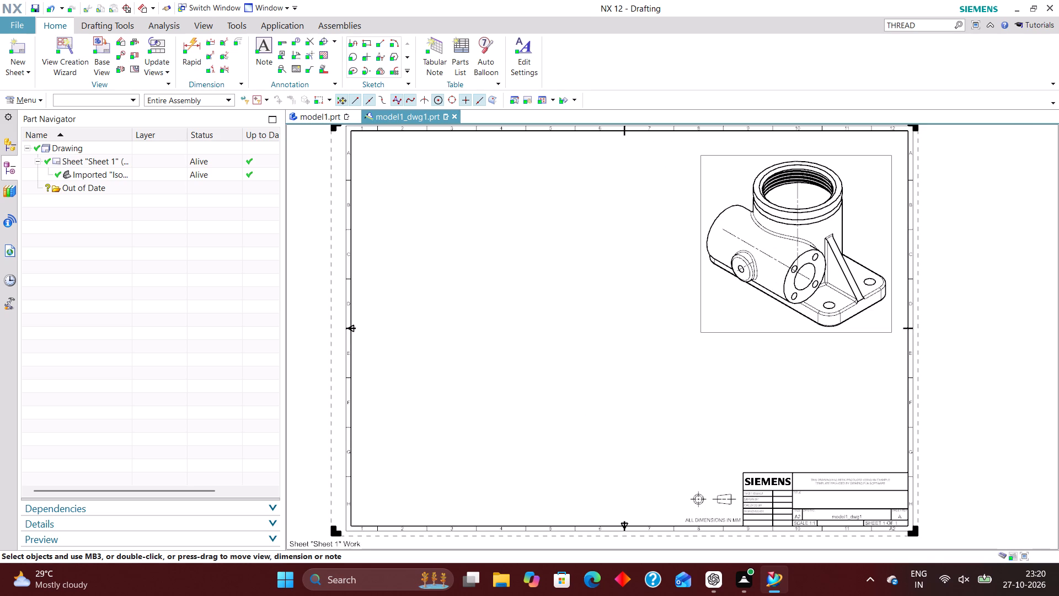
click(99, 50)
click(260, 205)
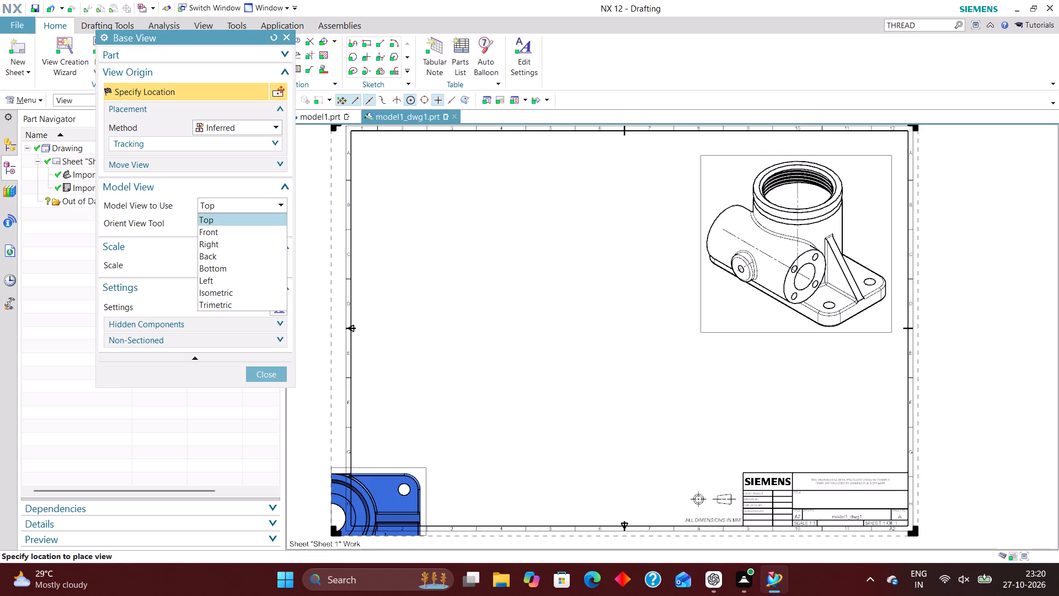
click(229, 233)
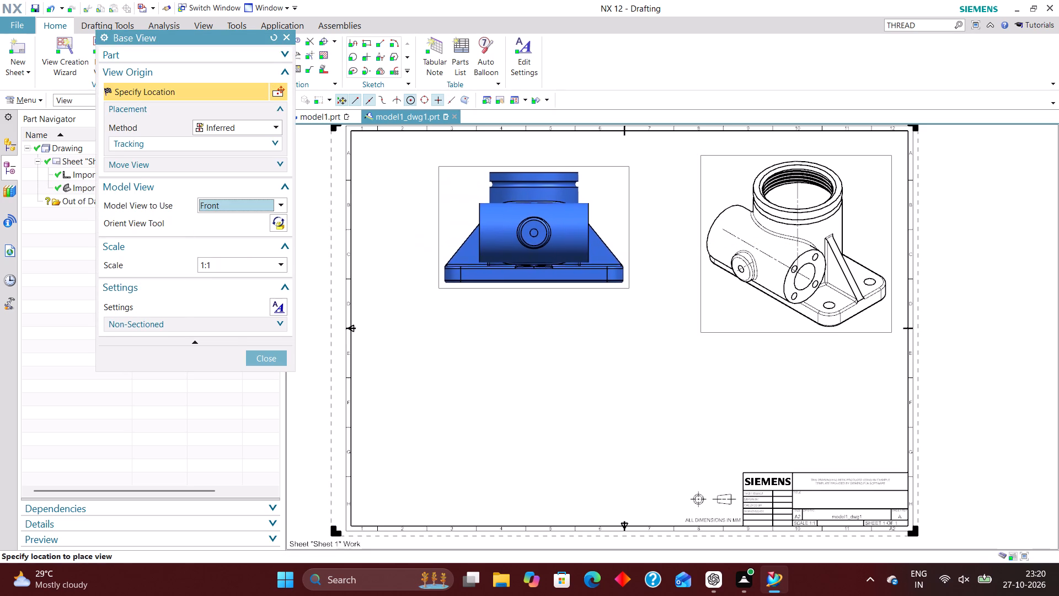
click(532, 224)
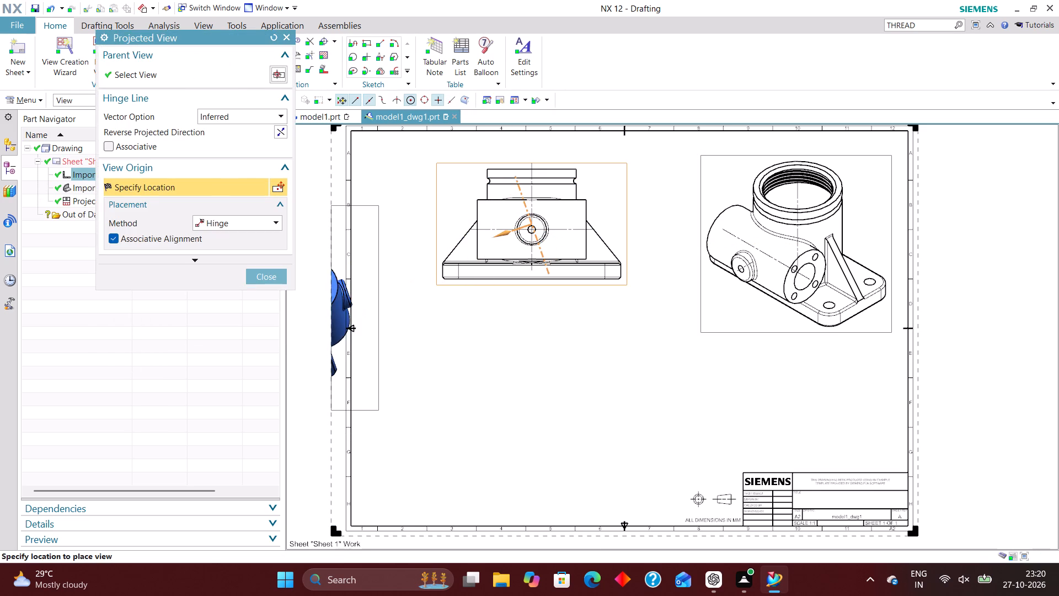
click(269, 276)
Edit Sheet 1 to the standard size A0 - 841 x 1189 with first-angle projection.
right_click(329, 283)
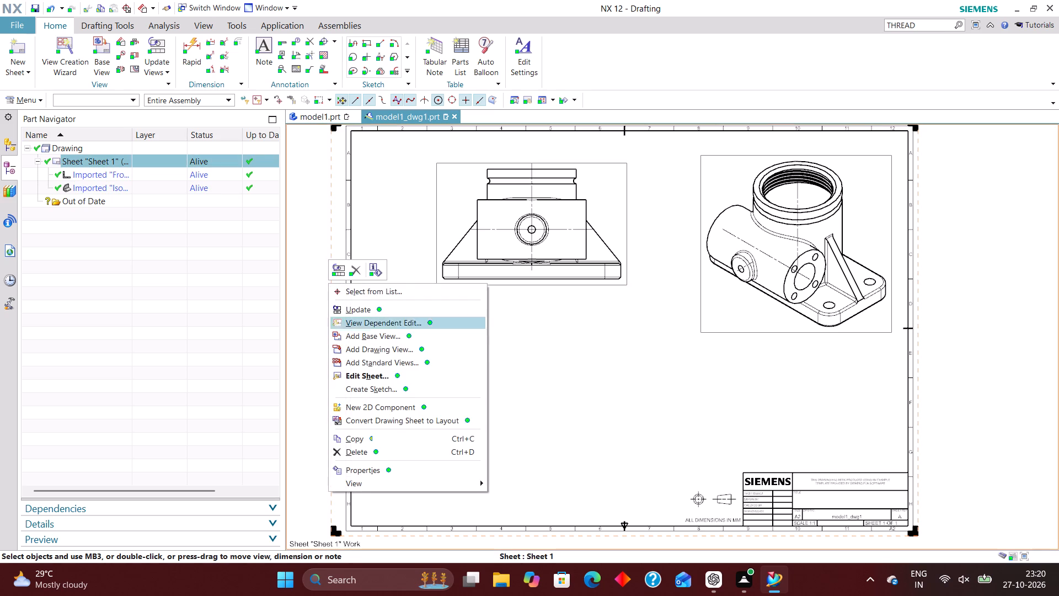
click(379, 375)
click(222, 97)
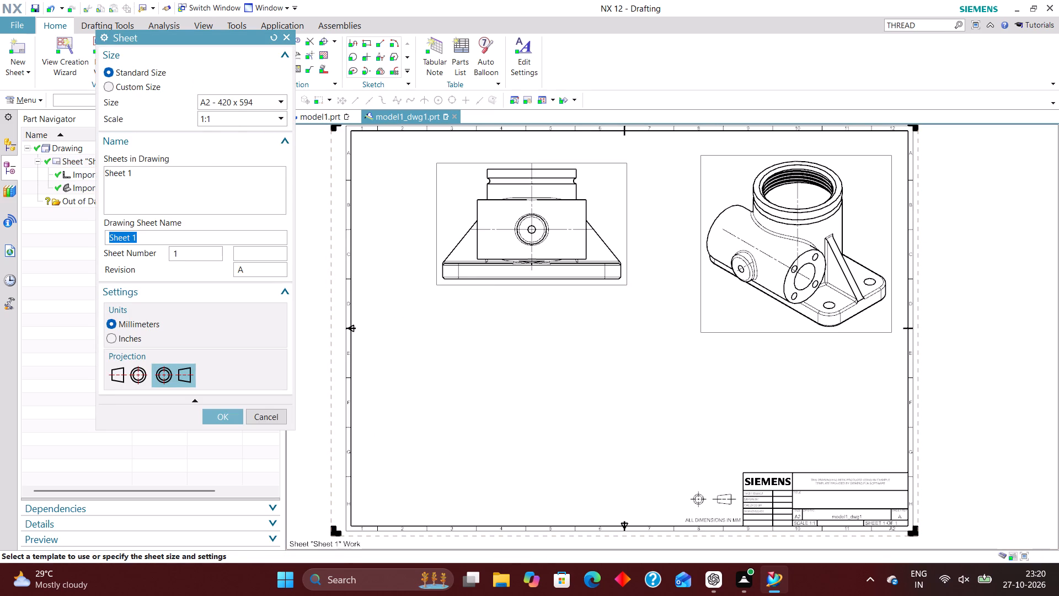
click(226, 115)
click(242, 95)
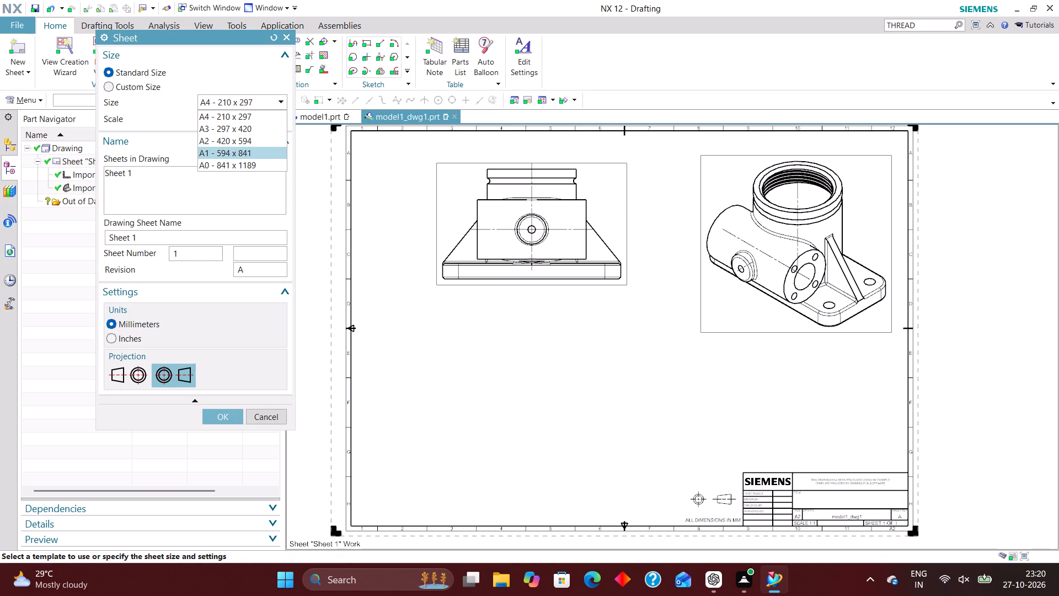
click(235, 164)
click(143, 370)
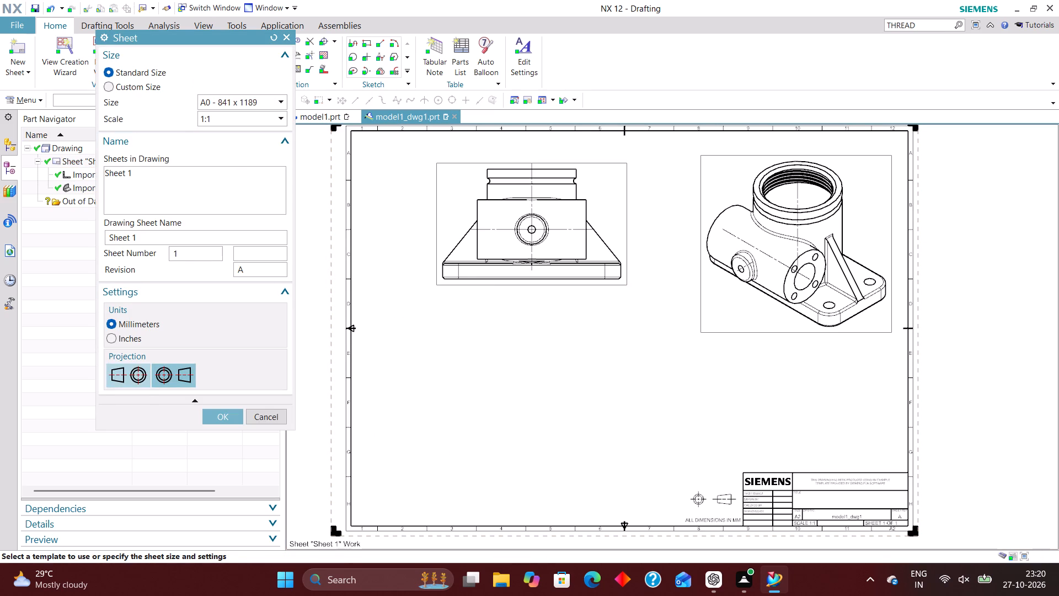
click(221, 414)
Move the isometric view to the enlarged sheet's upper-right area and the front view to its upper middle, roughly level with the isometric view.
scroll(372, 348, down, 3)
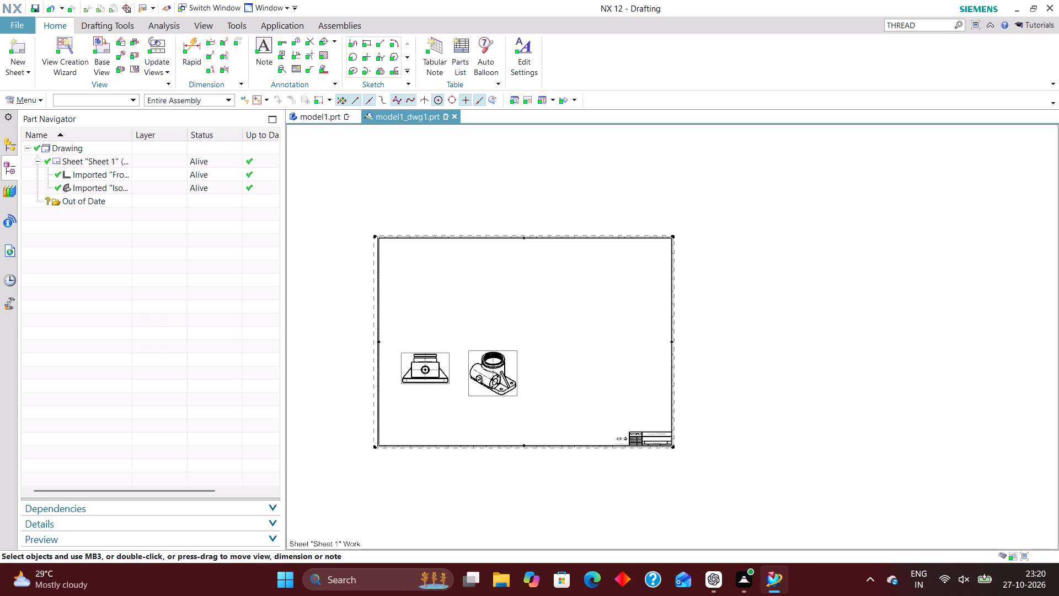
scroll(474, 348, up, 3)
drag(557, 360, 806, 180)
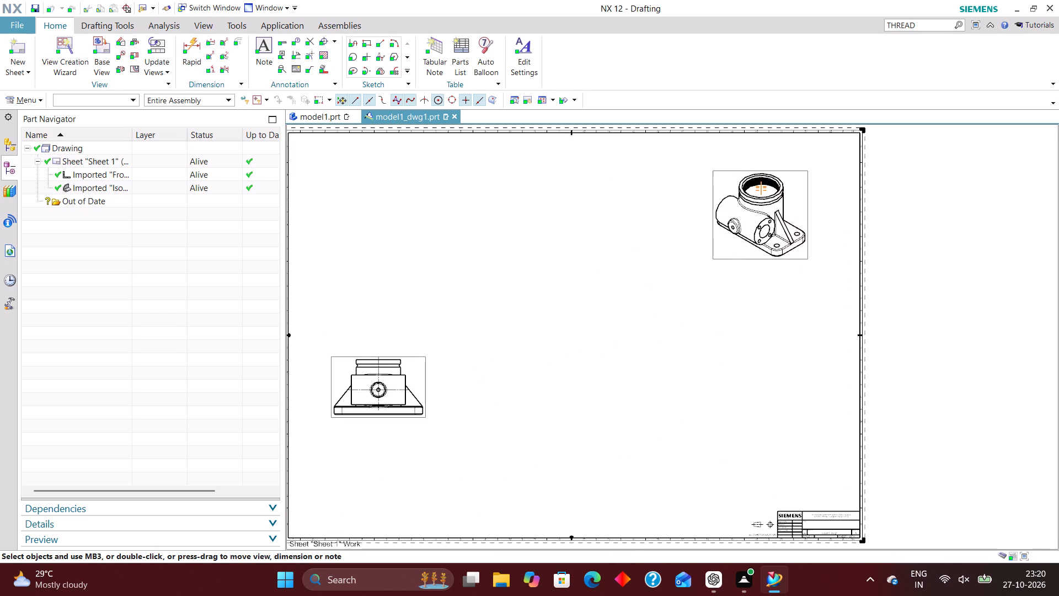
drag(806, 180, 807, 200)
drag(426, 365, 586, 248)
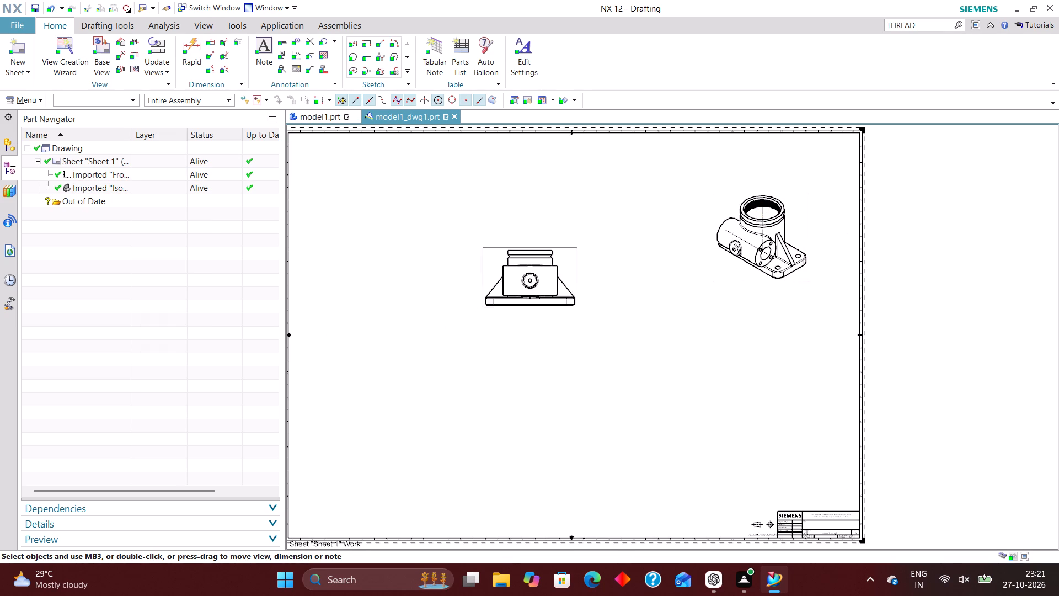
drag(586, 248, 611, 214)
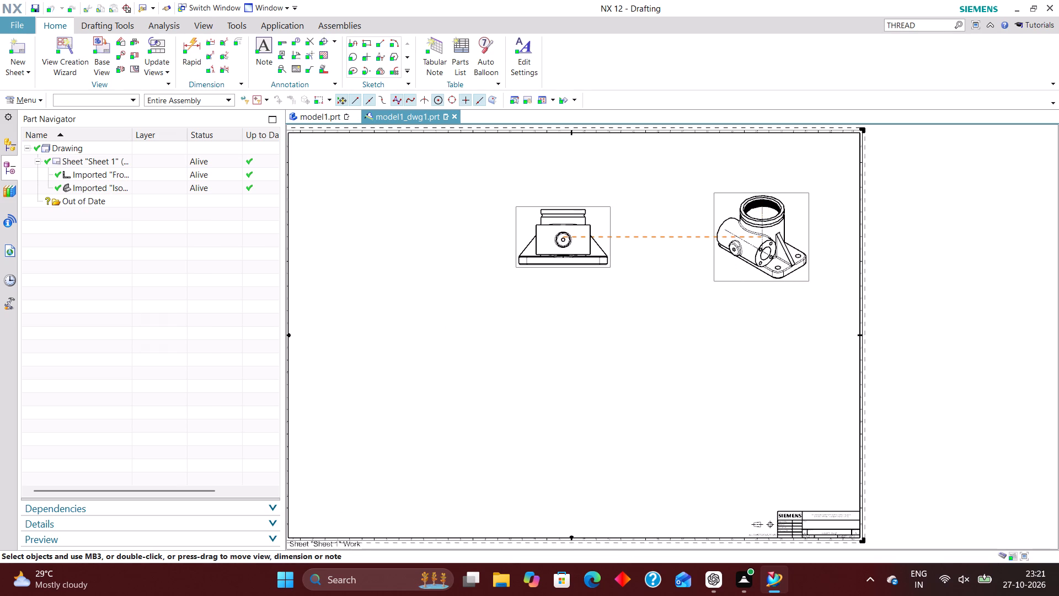
drag(611, 214, 612, 214)
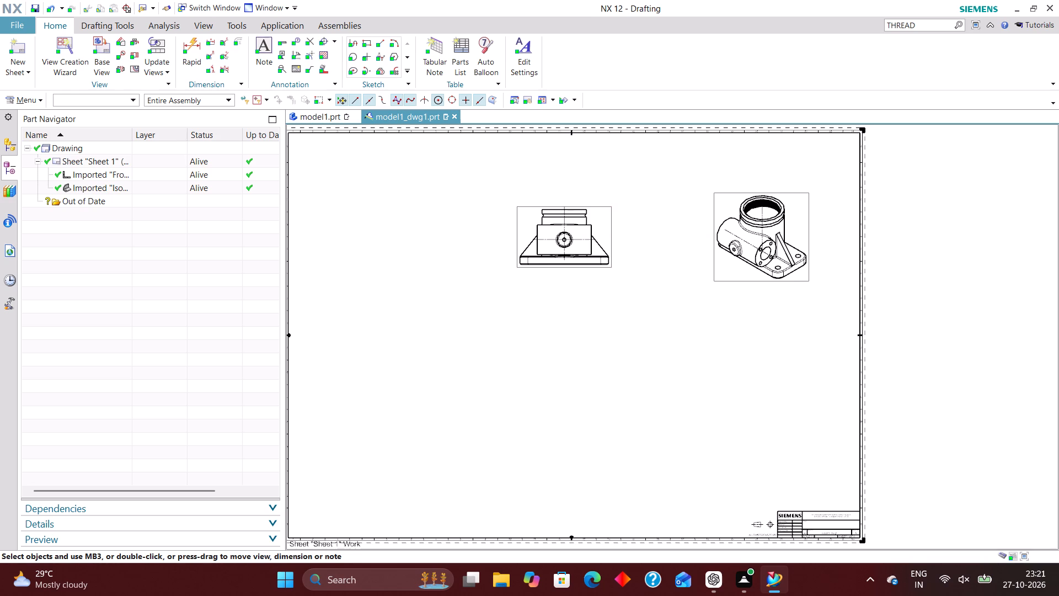
Start another base view of the housing on the sheet.
click(108, 51)
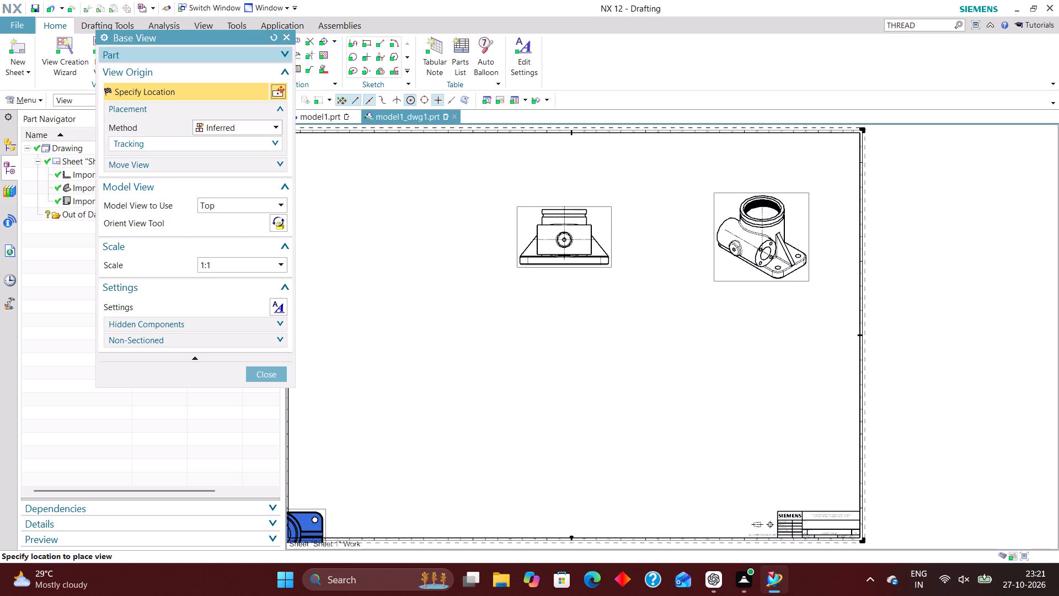
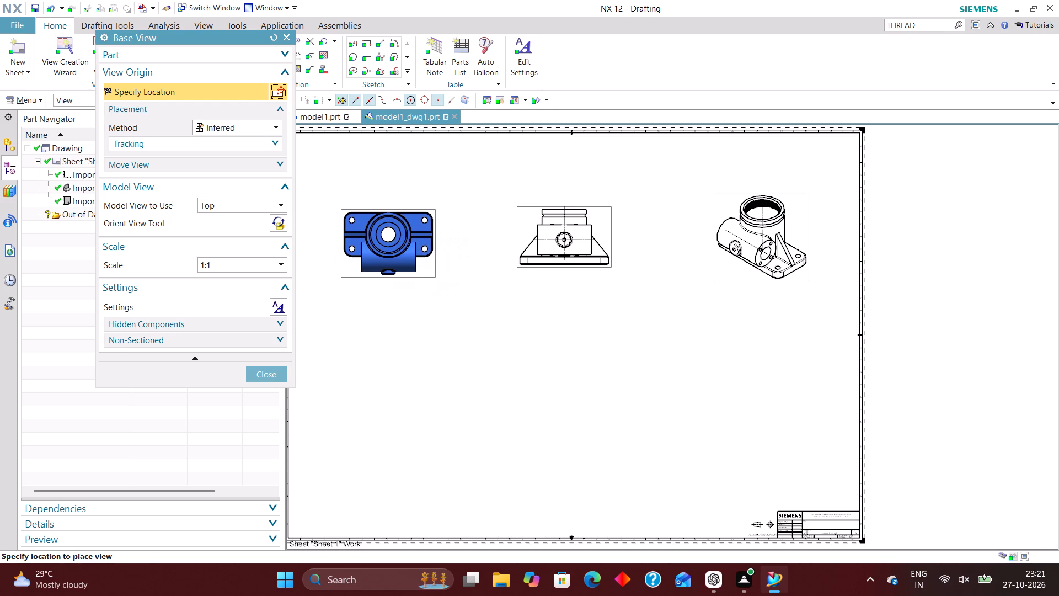
Place the top base view at 1:1 scale on the far side of the front view from the isometric view, without projected views.
click(387, 233)
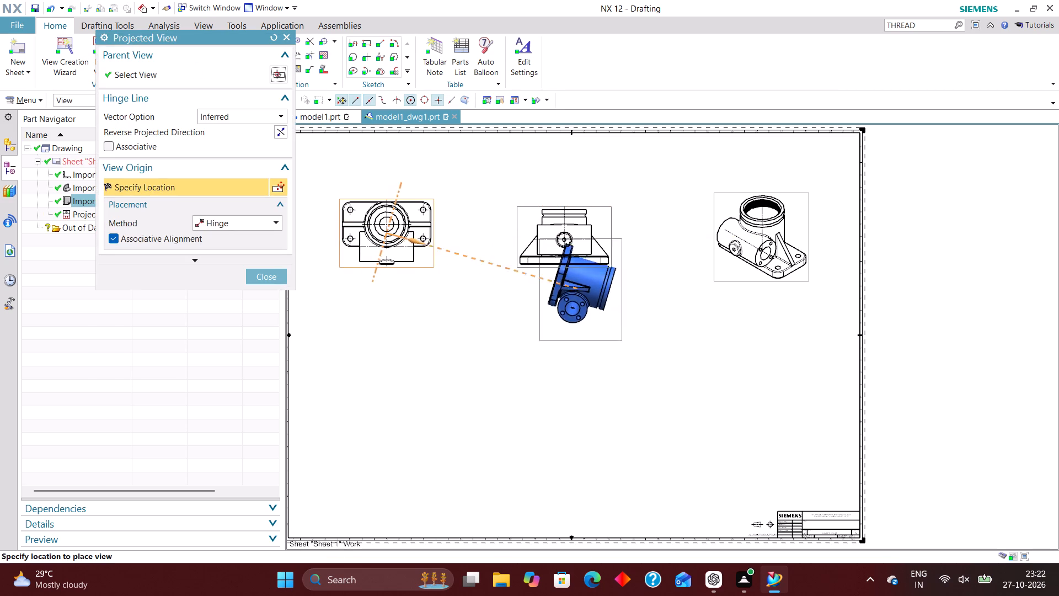
click(270, 276)
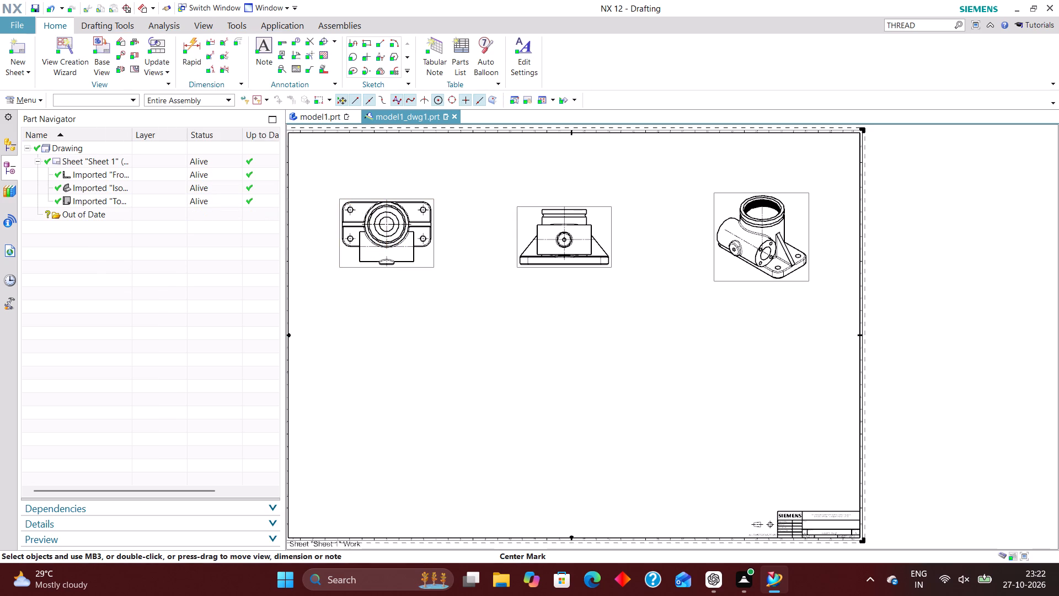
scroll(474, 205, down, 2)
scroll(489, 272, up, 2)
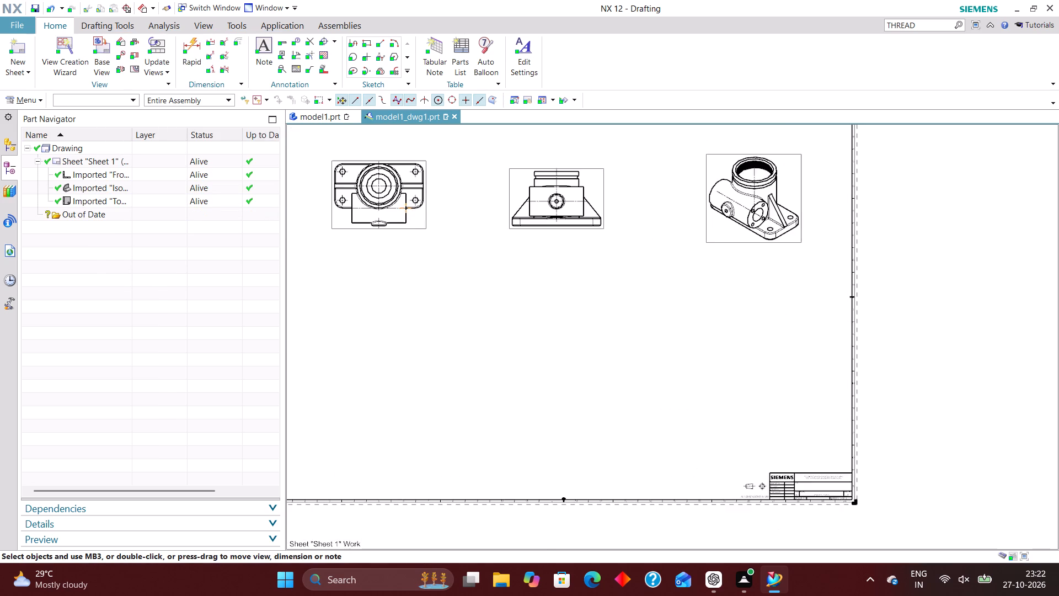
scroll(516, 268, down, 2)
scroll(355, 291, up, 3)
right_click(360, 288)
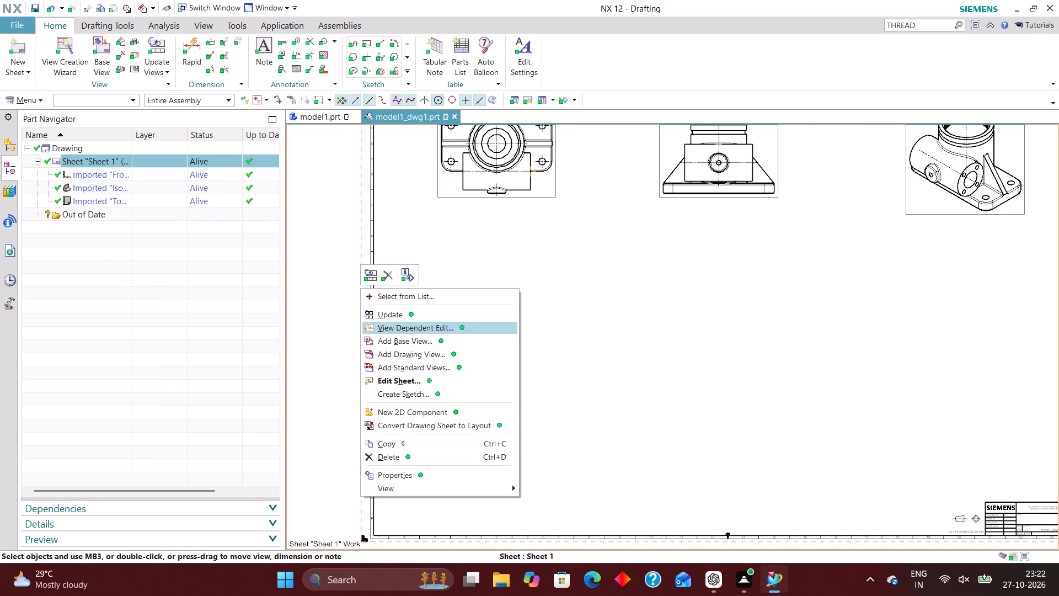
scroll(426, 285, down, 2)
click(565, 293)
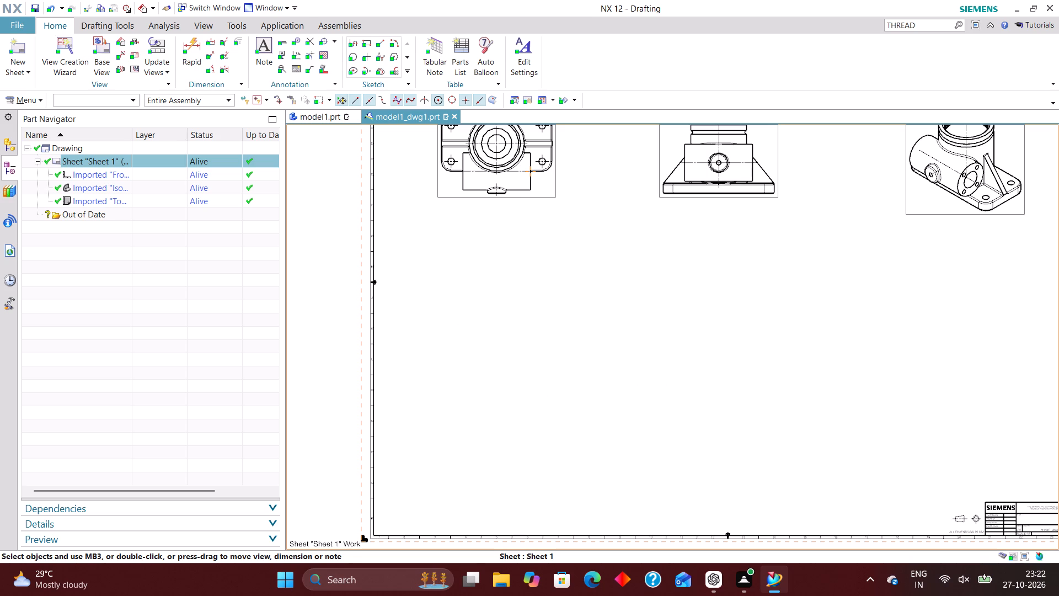
Move the top, front and isometric views down to about the middle height of the sheet, with the isometric view shifted inward.
drag(518, 195, 502, 378)
scroll(419, 247, down, 3)
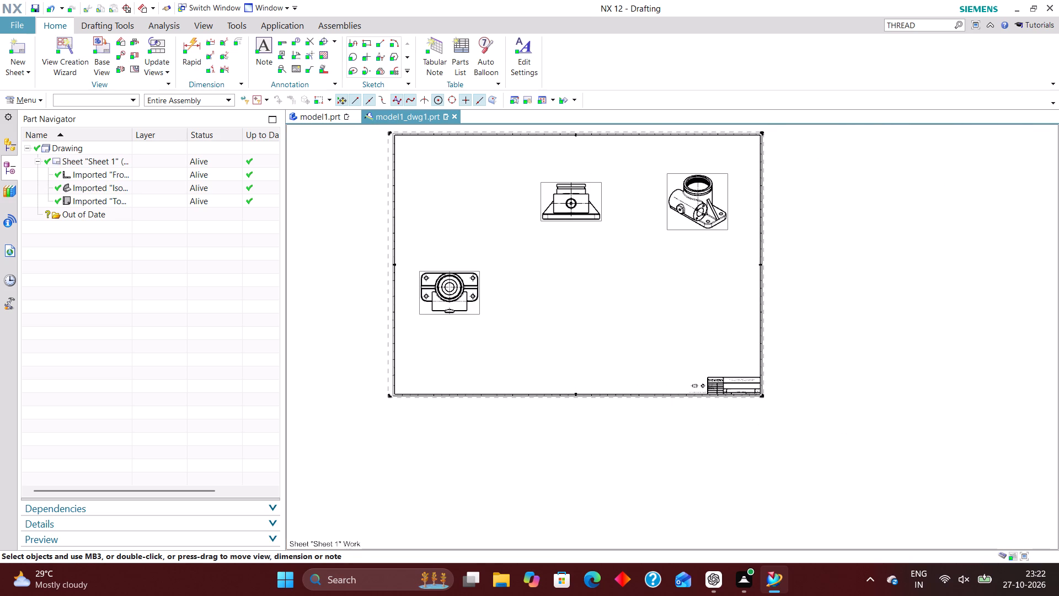
drag(600, 197, 581, 282)
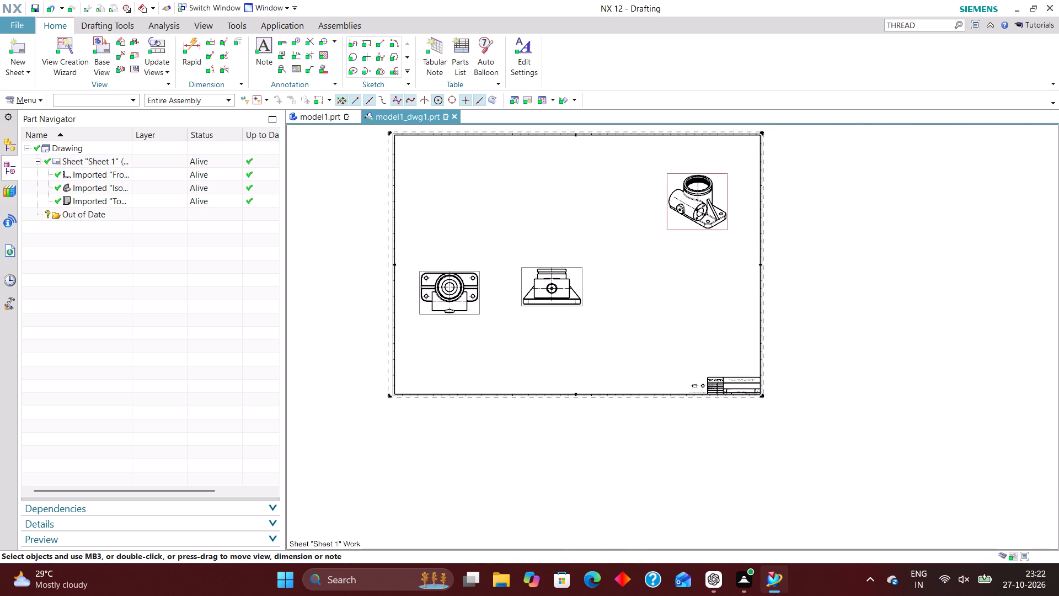
drag(666, 212, 630, 293)
Edit Sheet 1 to the standard size A1 - 594 x 841.
scroll(375, 275, up, 4)
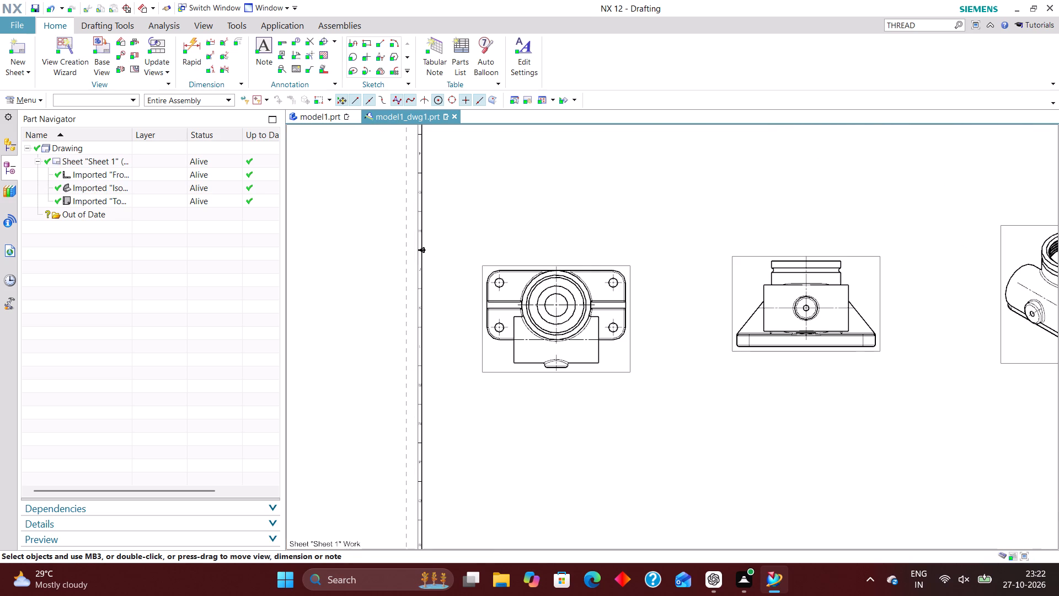
right_click(408, 287)
click(443, 382)
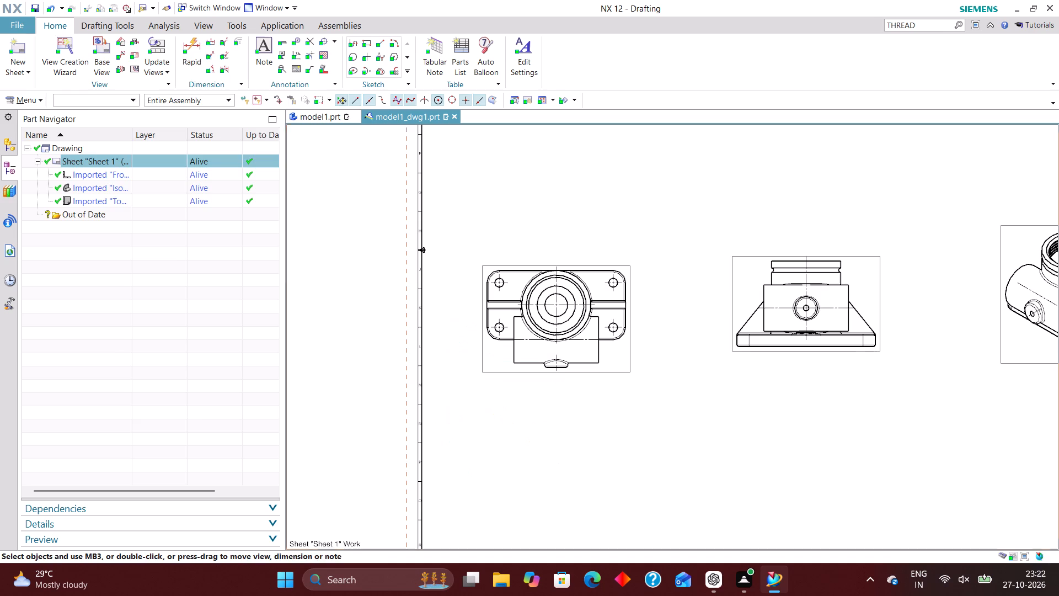
click(238, 102)
click(234, 153)
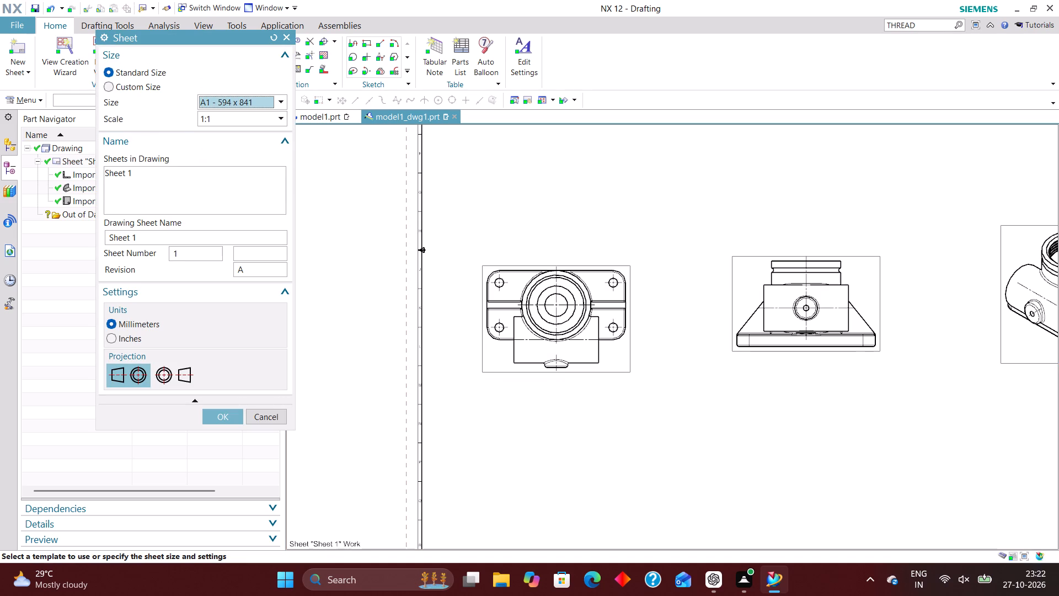
click(226, 418)
Rearrange the views with the isometric in the sheet's upper-right area, the top view in the upper middle and the front view below it.
scroll(373, 287, down, 3)
scroll(581, 253, up, 1)
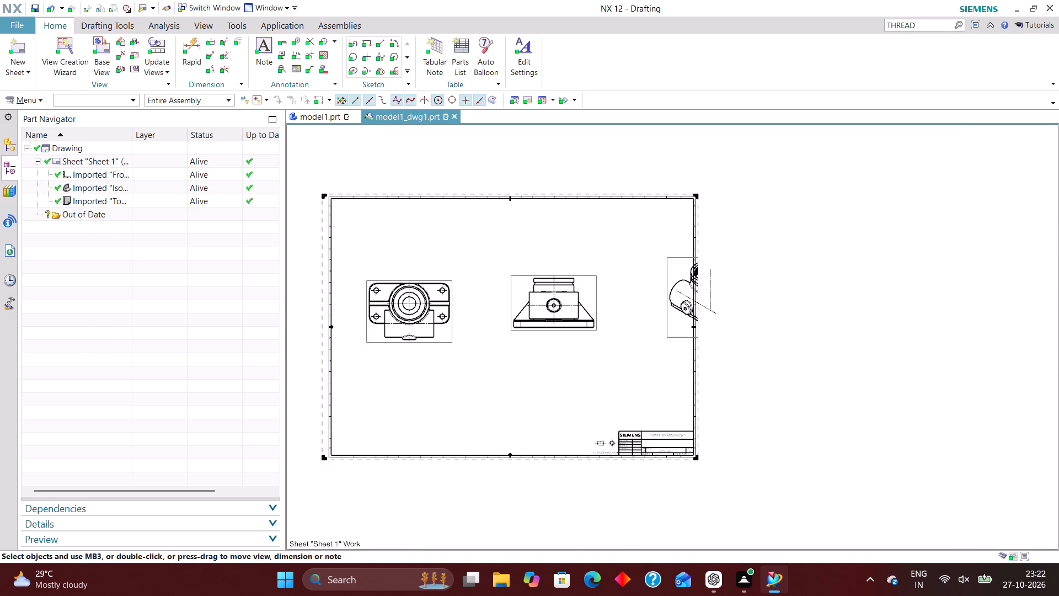
drag(665, 265, 596, 219)
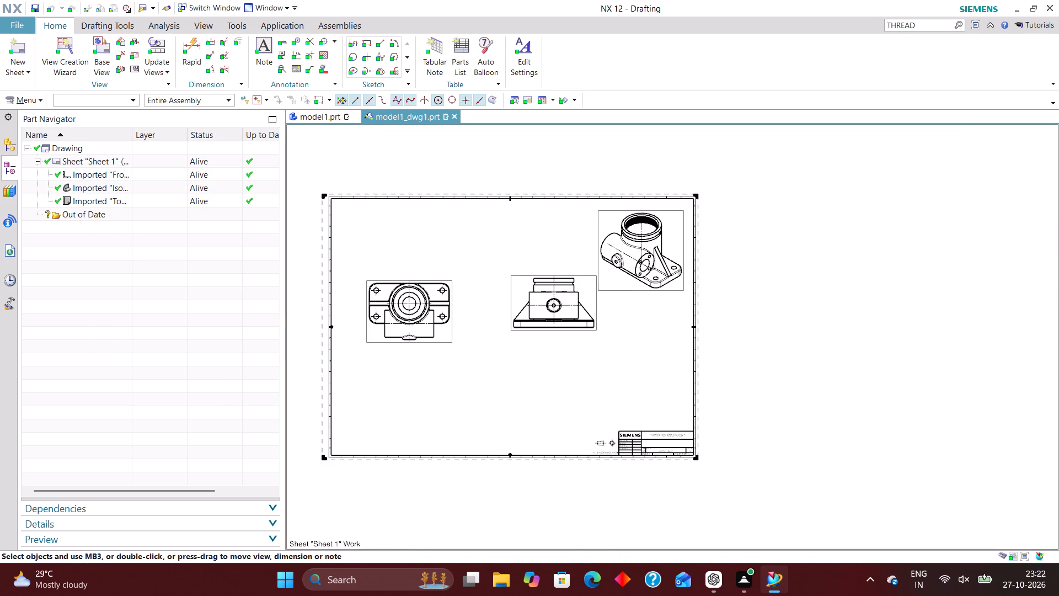
drag(582, 278, 547, 356)
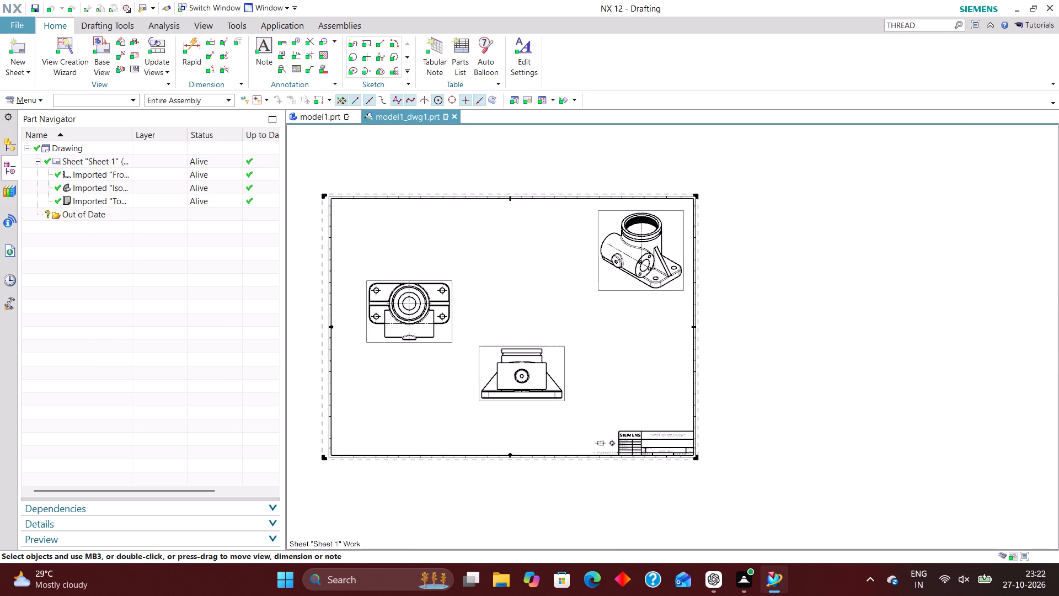
drag(547, 356, 539, 359)
drag(450, 279, 525, 222)
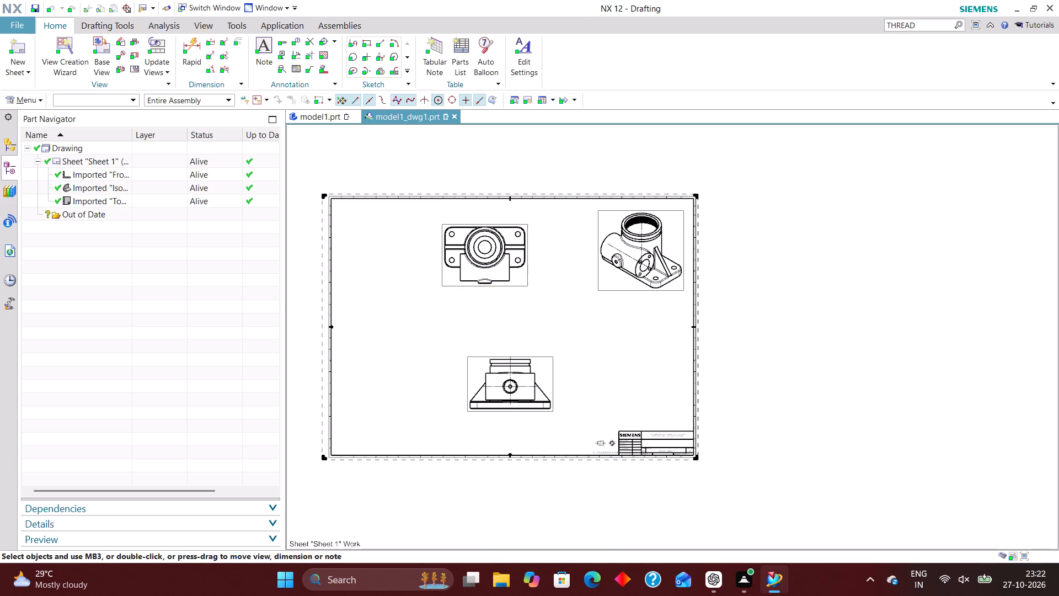
drag(525, 222, 529, 220)
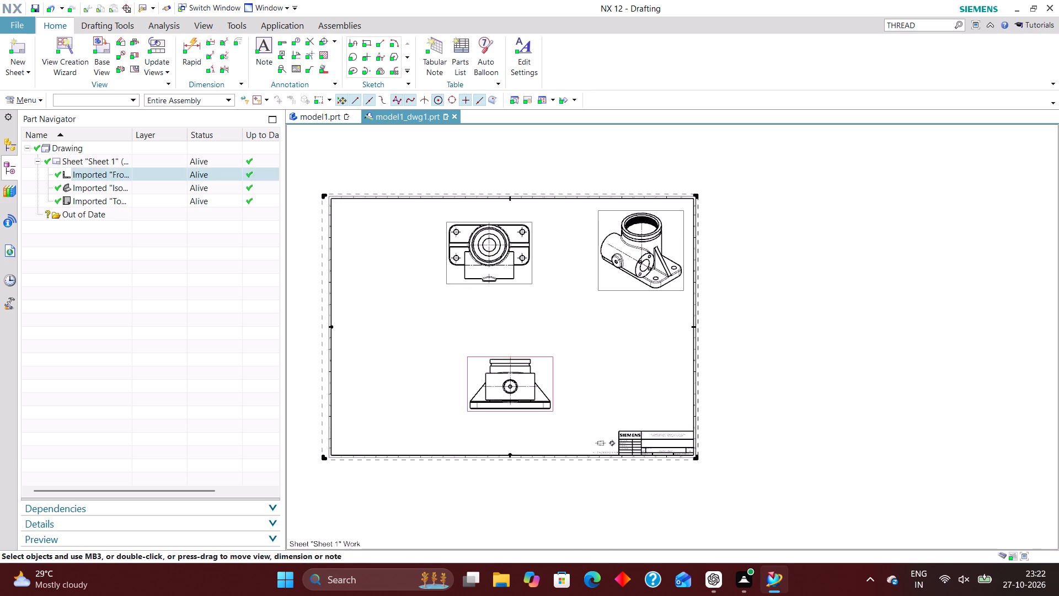
drag(544, 356, 510, 347)
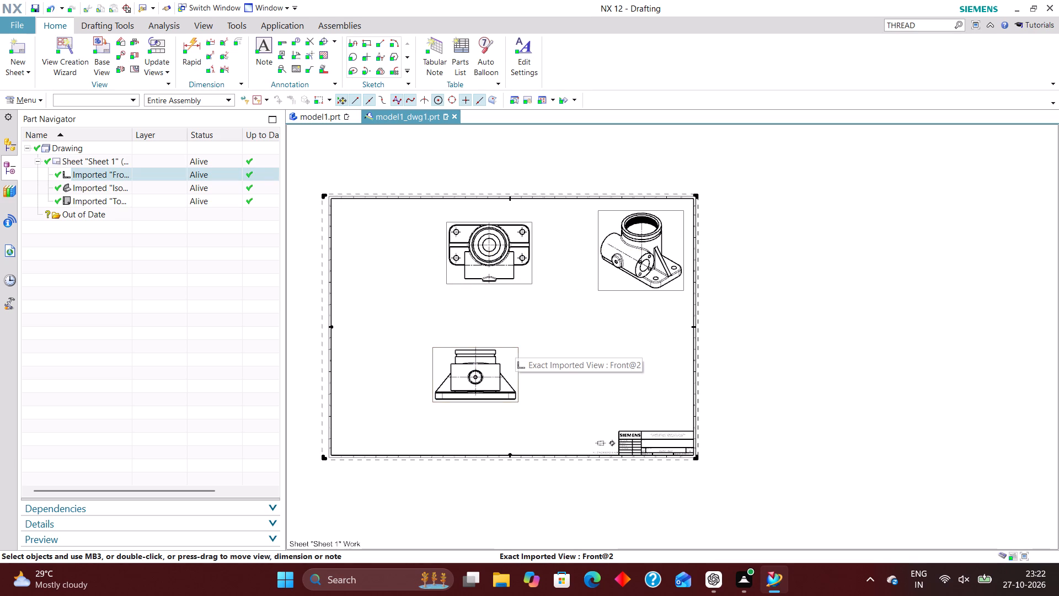
Align the top view vertically with the front view, and shift all three views slightly further inside the sheet border.
scroll(444, 273, up, 2)
drag(448, 273, 429, 267)
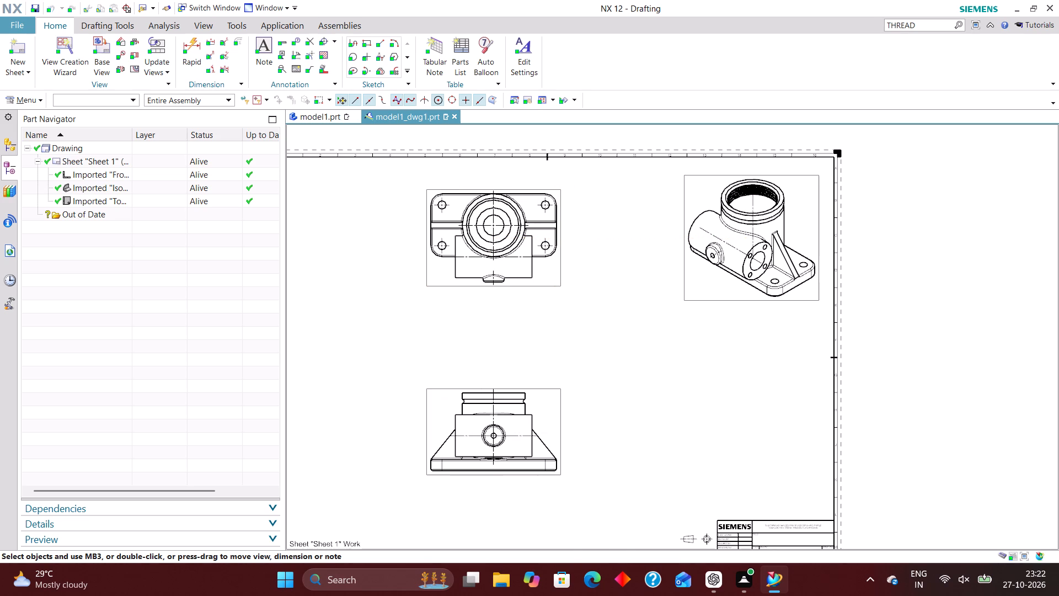
drag(687, 284, 671, 292)
drag(545, 286, 530, 294)
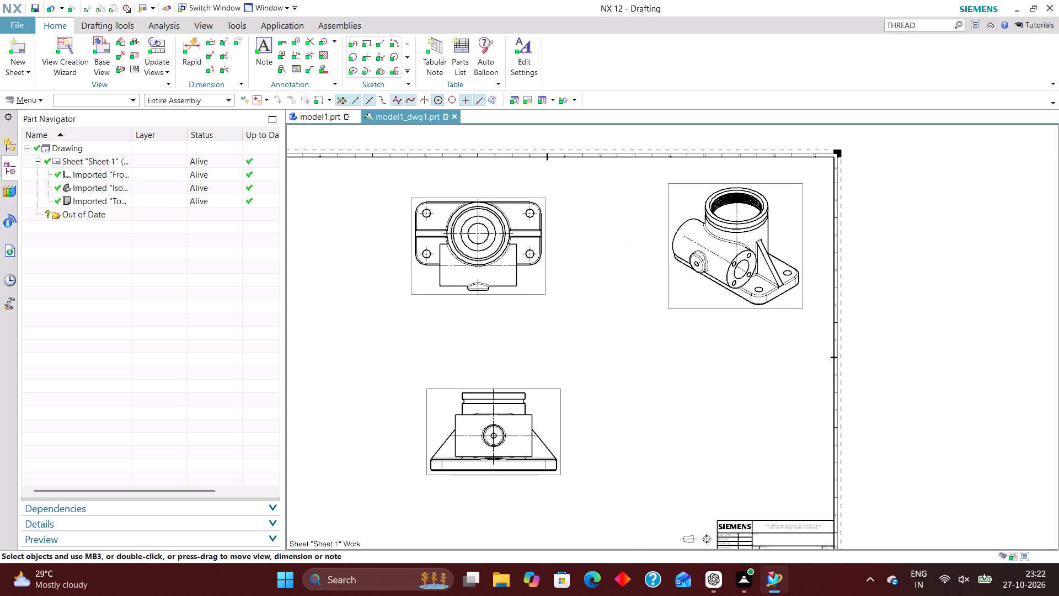
drag(555, 388, 540, 376)
scroll(568, 340, down, 3)
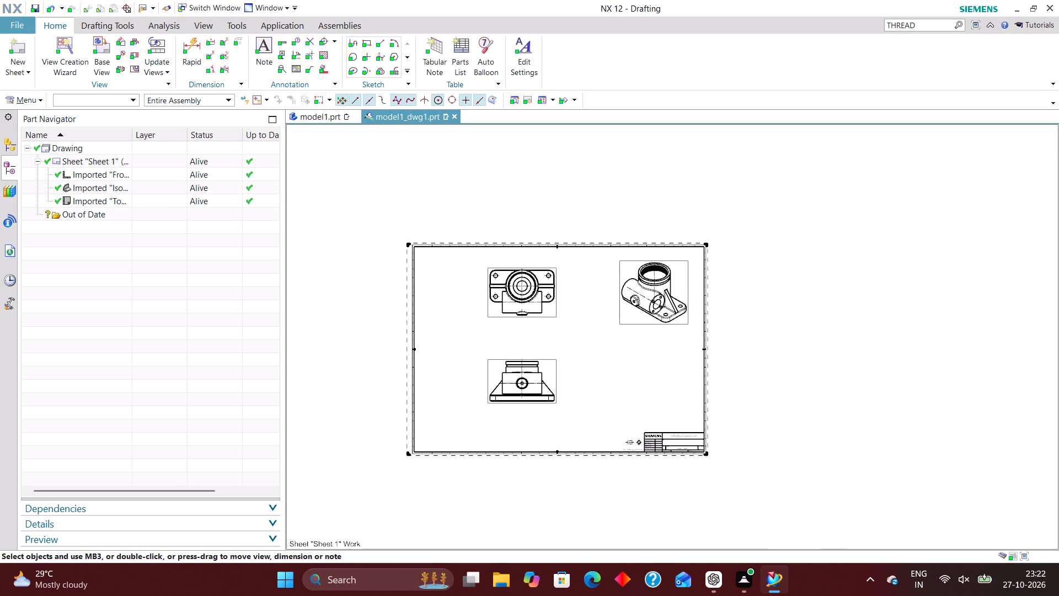
In the front view, hide the two short collinear vertical edges under the body block, right of centre just above the base plate.
scroll(595, 361, up, 1)
right_drag(589, 325, 527, 454)
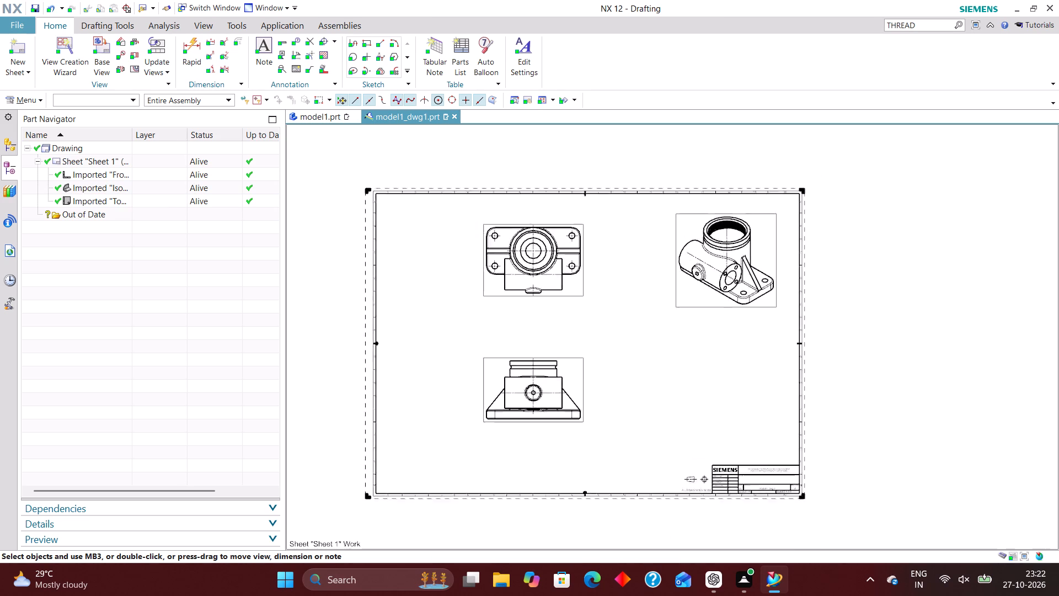
scroll(618, 446, up, 4)
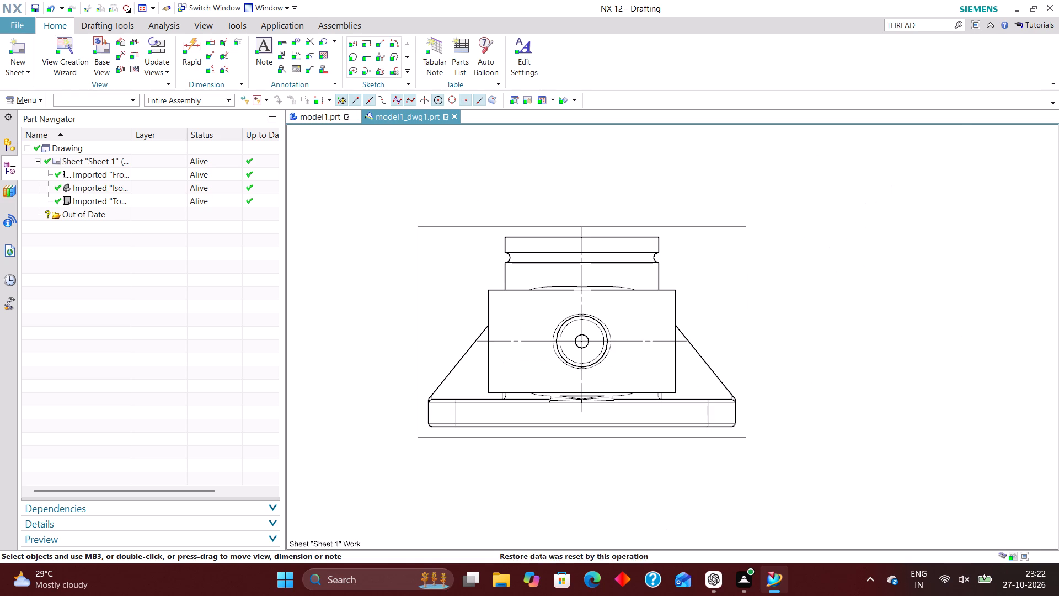
scroll(592, 403, up, 5)
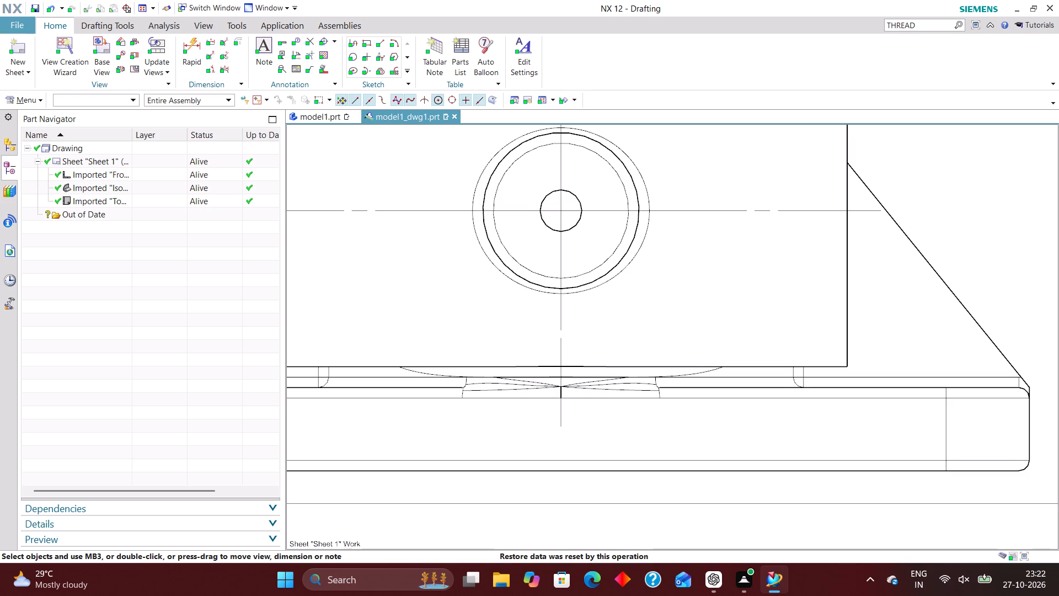
scroll(643, 389, down, 2)
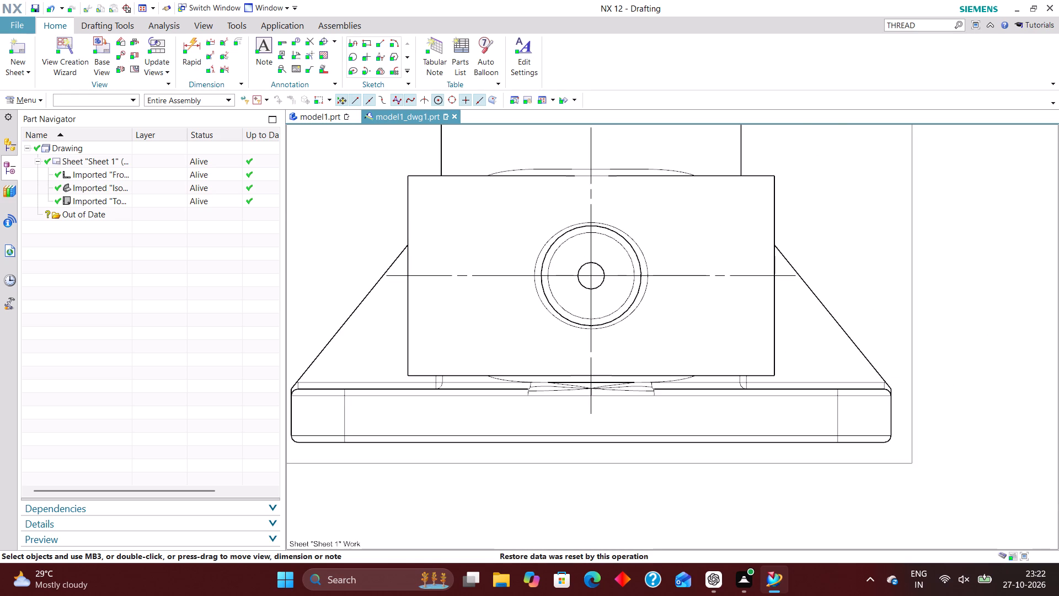
scroll(754, 366, up, 6)
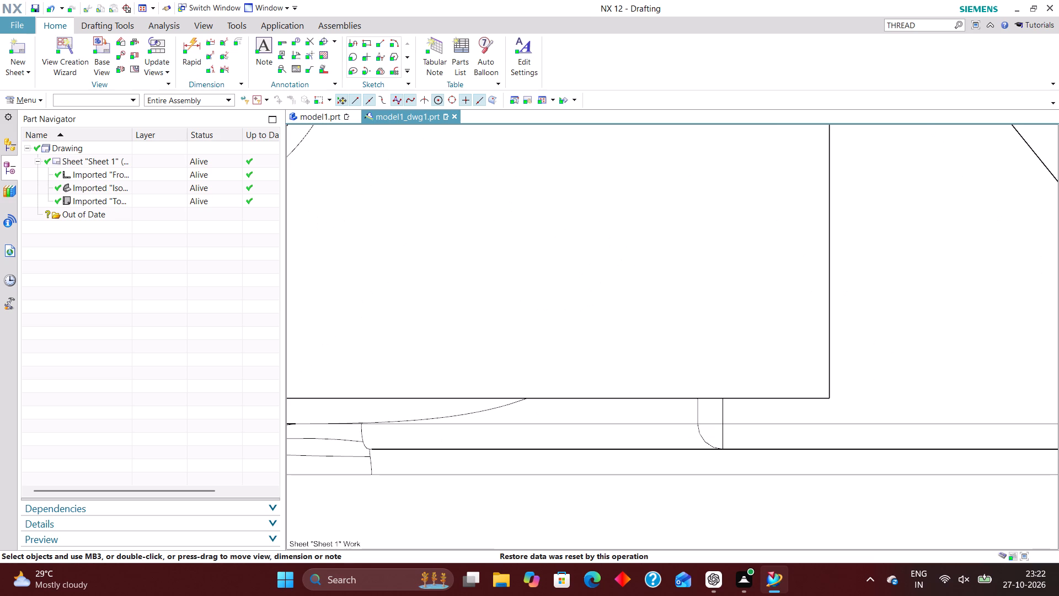
scroll(768, 387, down, 2)
scroll(752, 410, up, 5)
right_drag(713, 385, 714, 453)
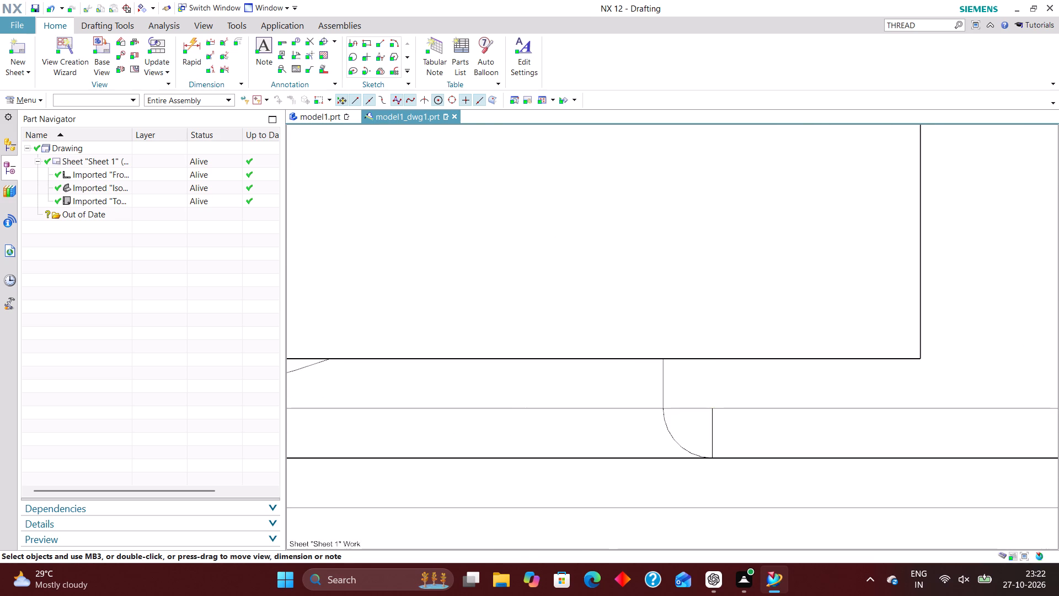
right_drag(714, 411, 713, 487)
Hide the neighbouring short vertical edge and its quarter-round arc between the body block and the base plate in the front view.
scroll(746, 418, down, 2)
right_drag(698, 390, 698, 397)
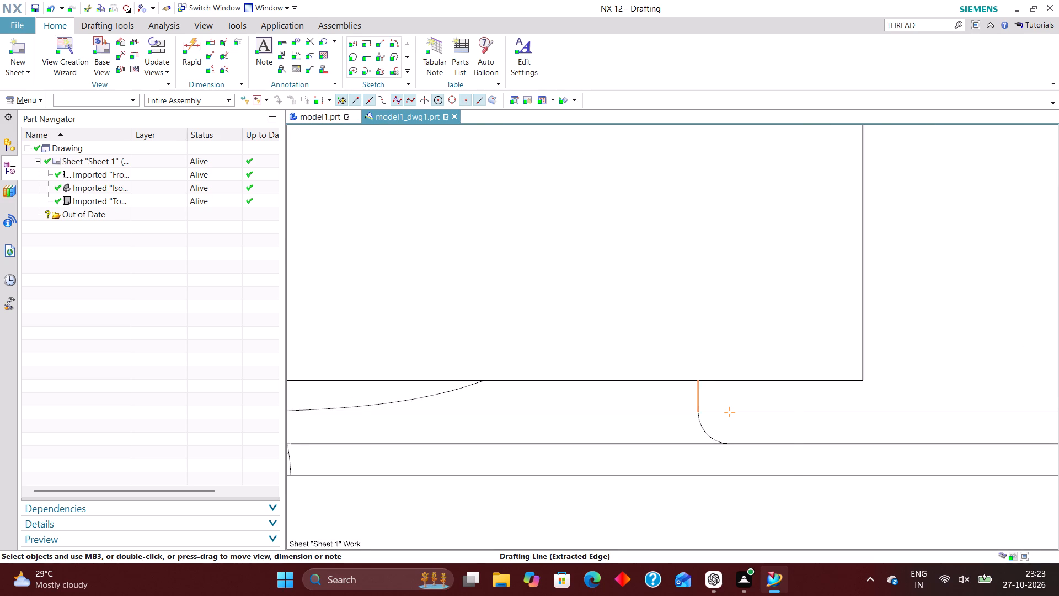
right_drag(698, 397, 698, 400)
click(729, 422)
right_drag(707, 425, 708, 439)
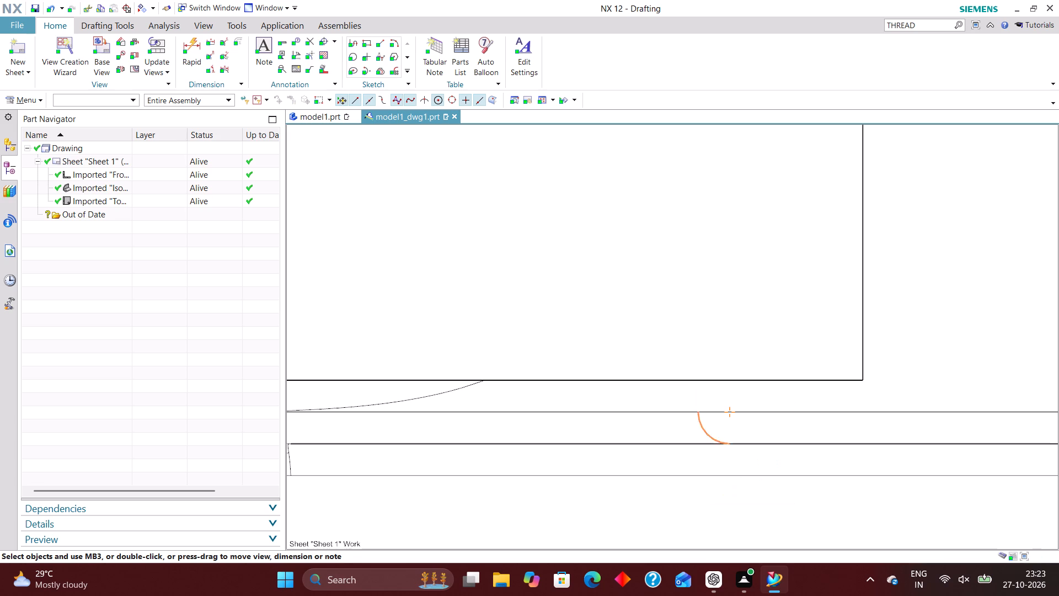
right_drag(708, 439, 708, 488)
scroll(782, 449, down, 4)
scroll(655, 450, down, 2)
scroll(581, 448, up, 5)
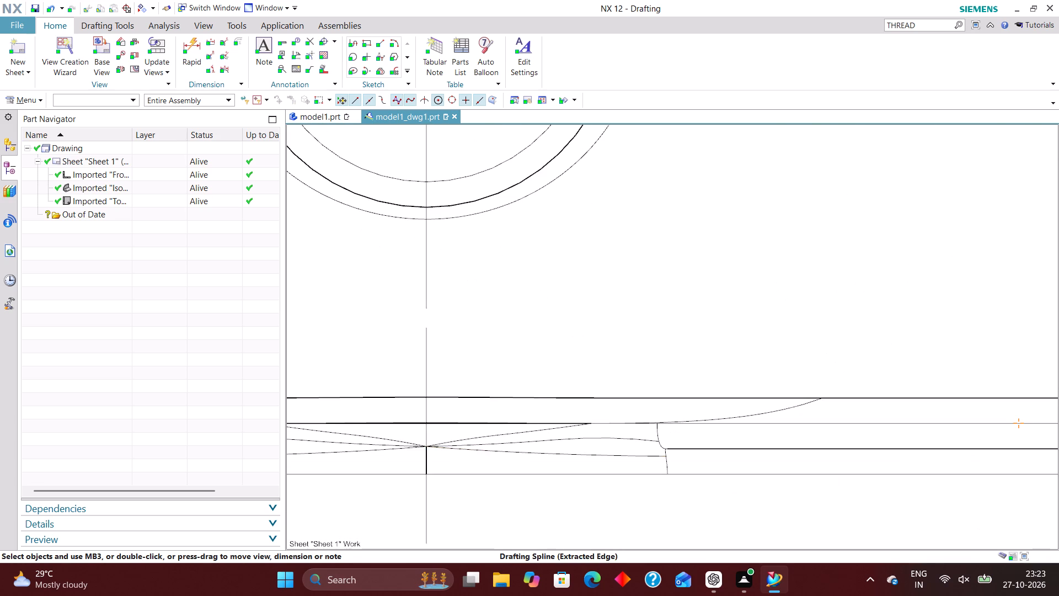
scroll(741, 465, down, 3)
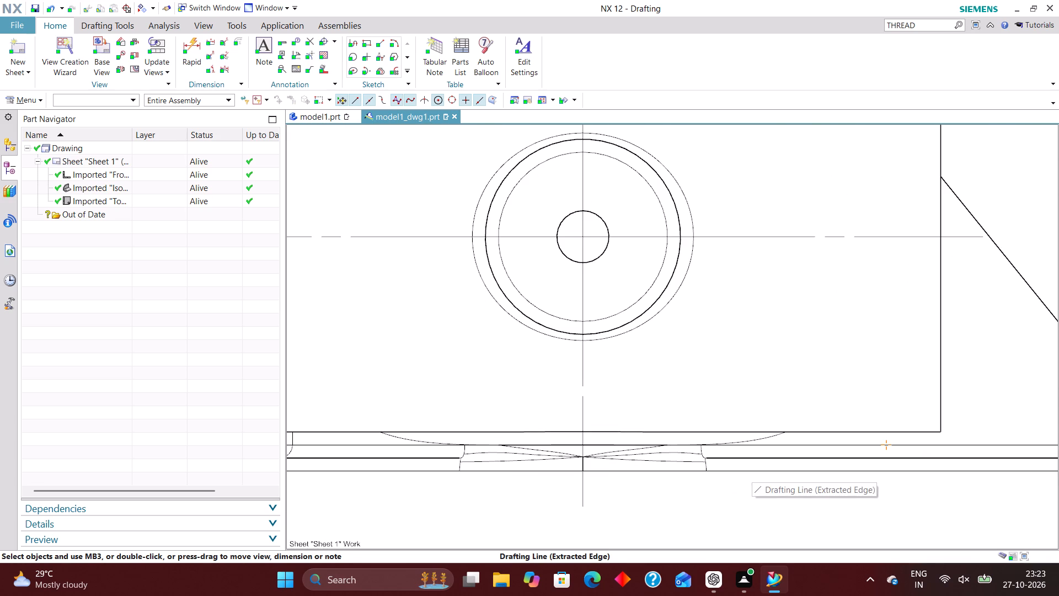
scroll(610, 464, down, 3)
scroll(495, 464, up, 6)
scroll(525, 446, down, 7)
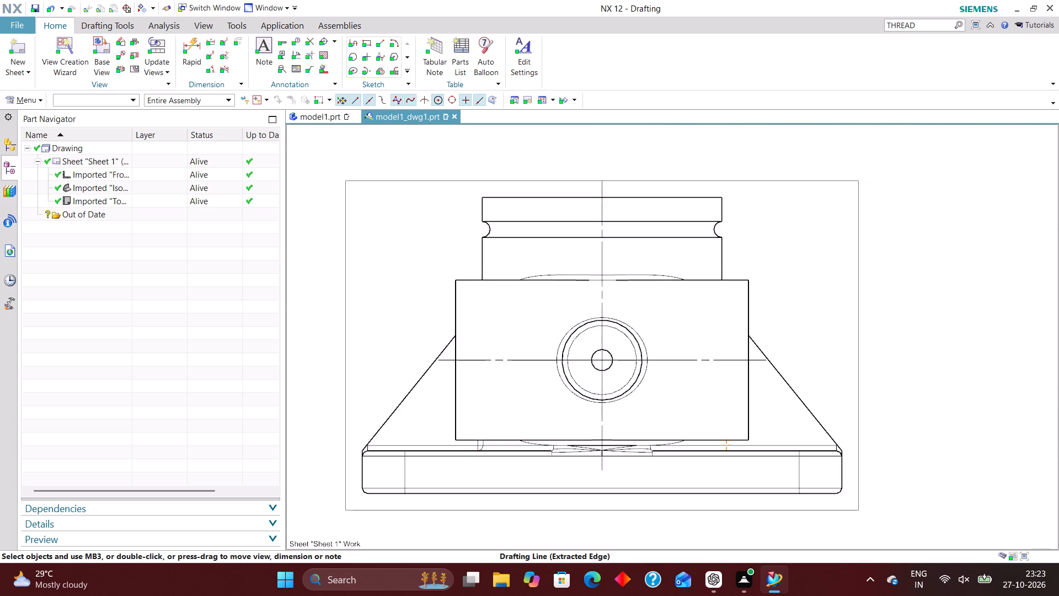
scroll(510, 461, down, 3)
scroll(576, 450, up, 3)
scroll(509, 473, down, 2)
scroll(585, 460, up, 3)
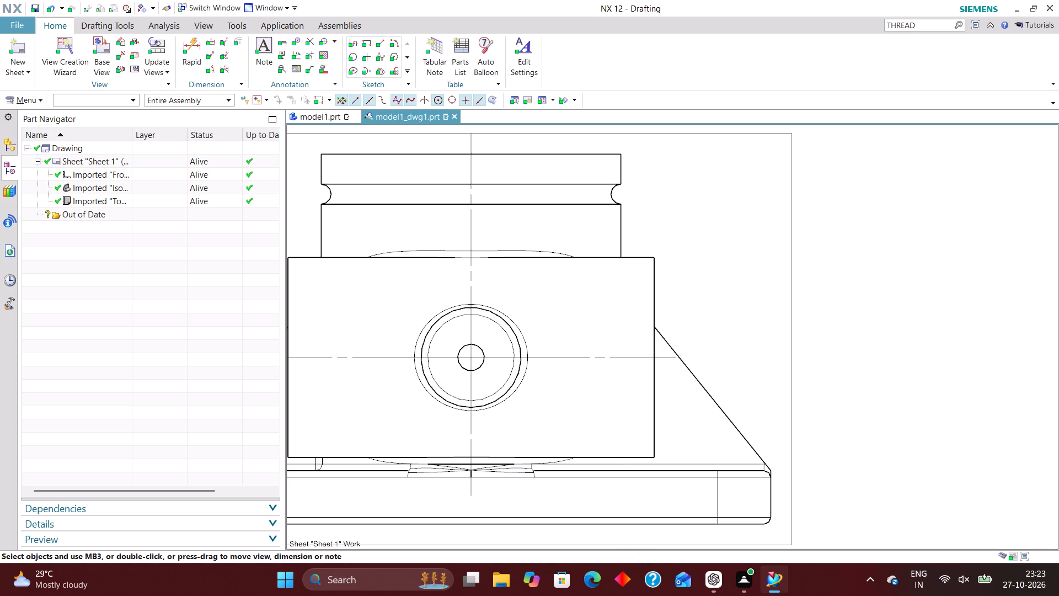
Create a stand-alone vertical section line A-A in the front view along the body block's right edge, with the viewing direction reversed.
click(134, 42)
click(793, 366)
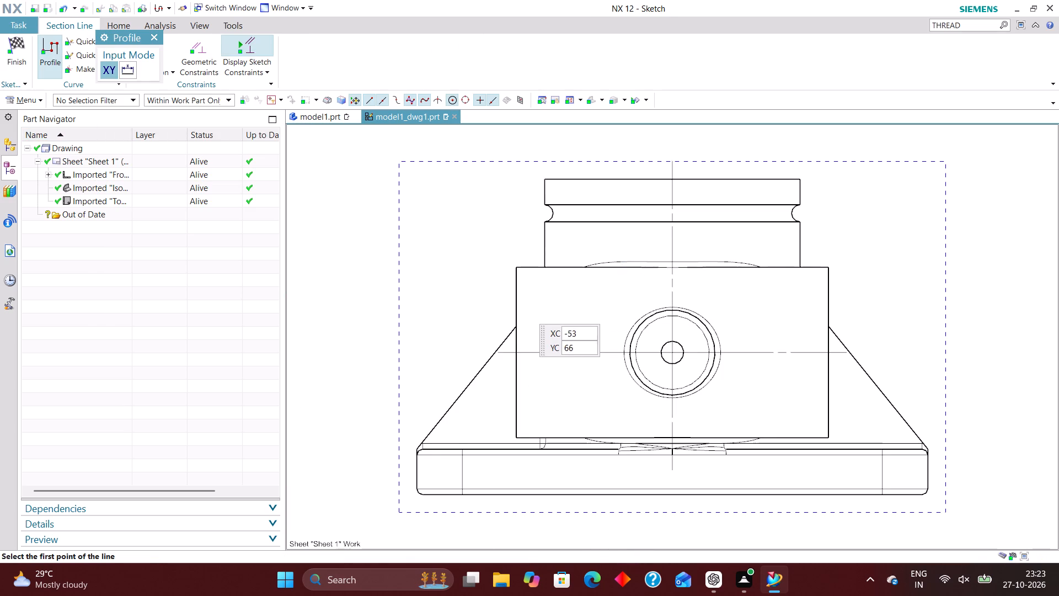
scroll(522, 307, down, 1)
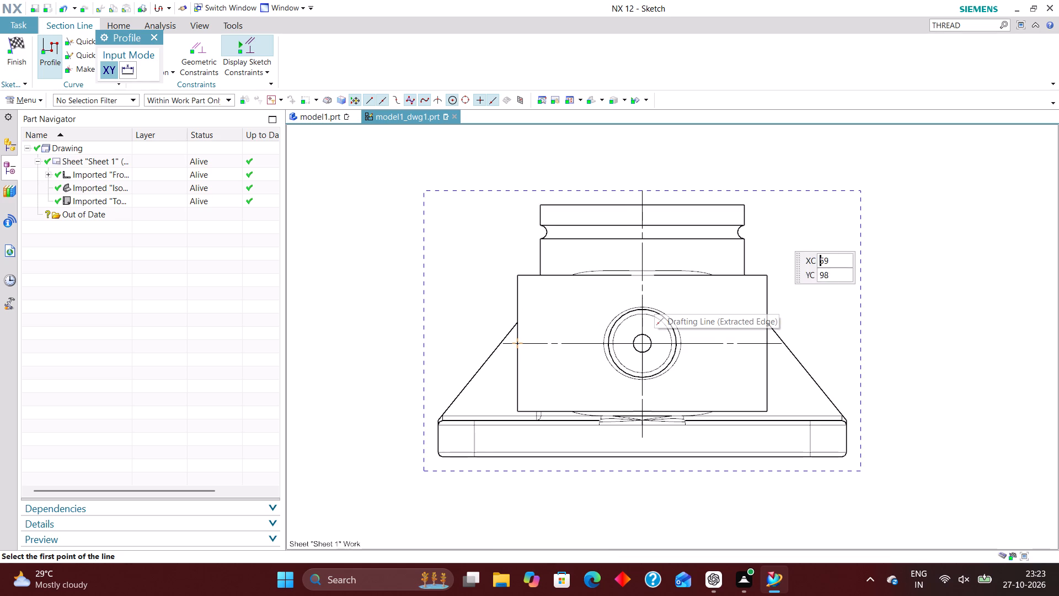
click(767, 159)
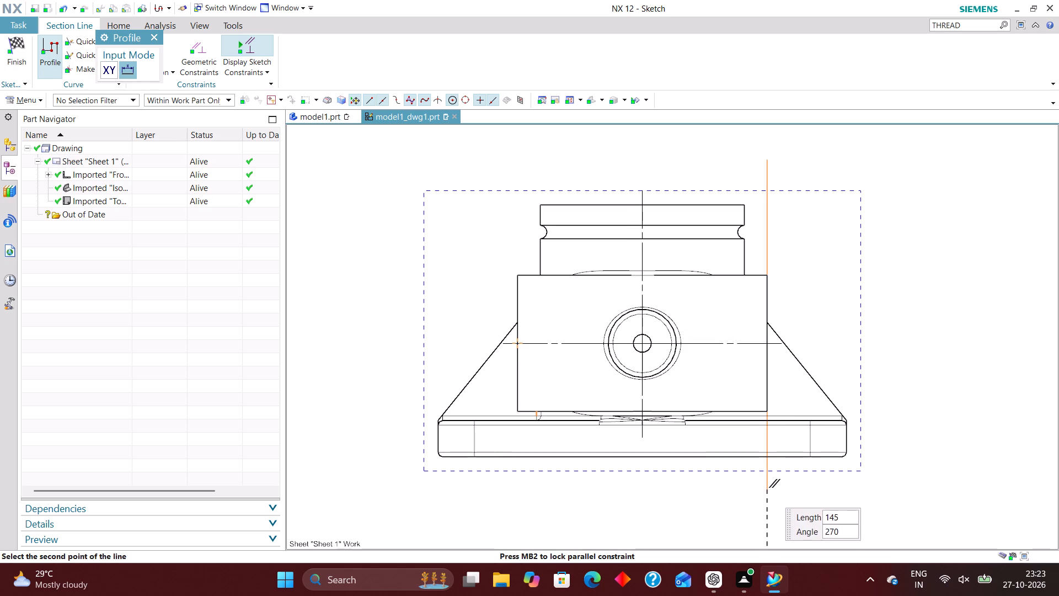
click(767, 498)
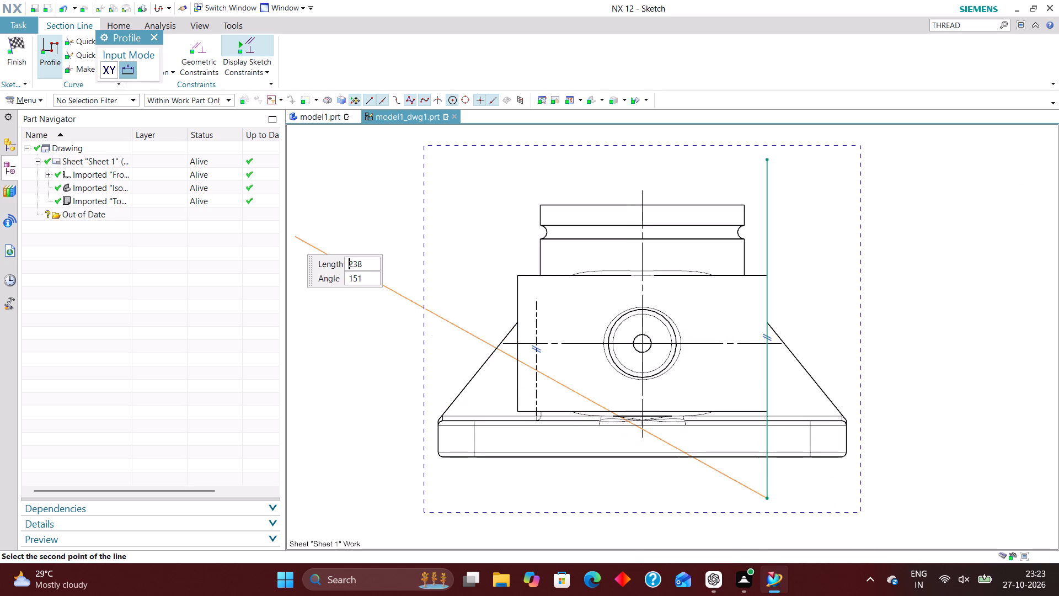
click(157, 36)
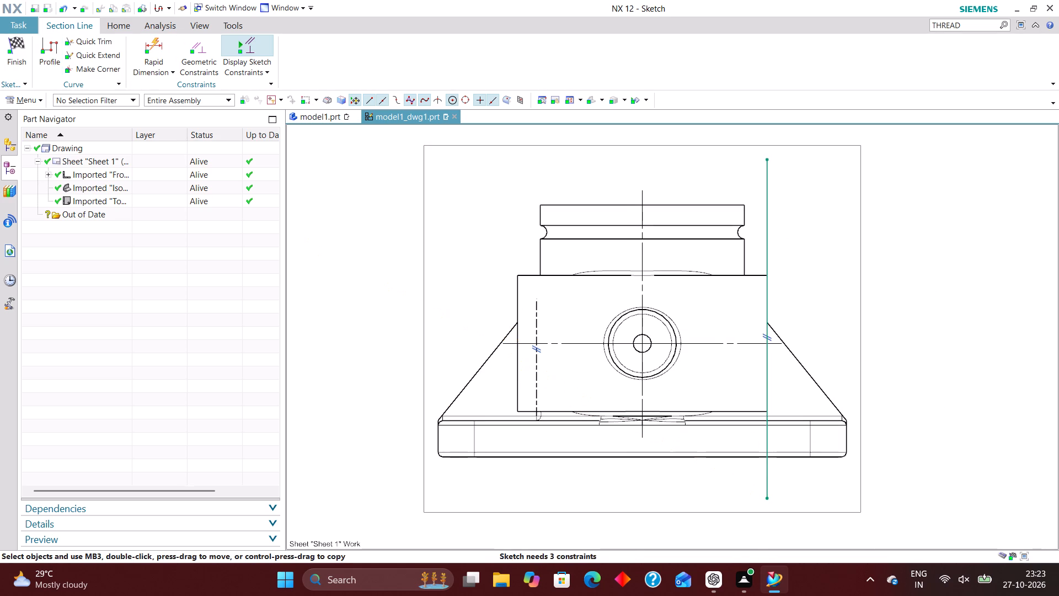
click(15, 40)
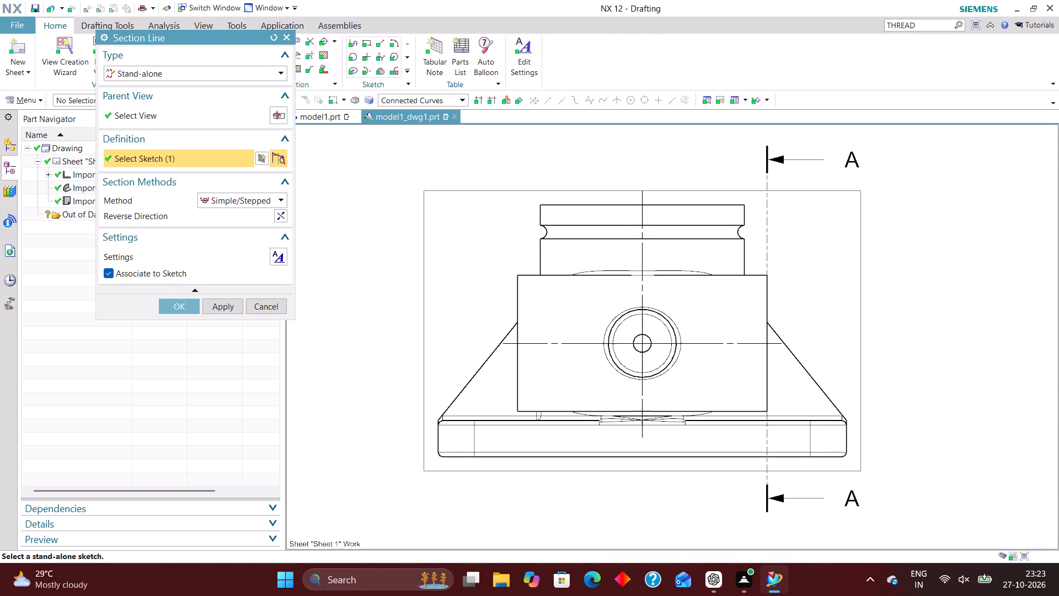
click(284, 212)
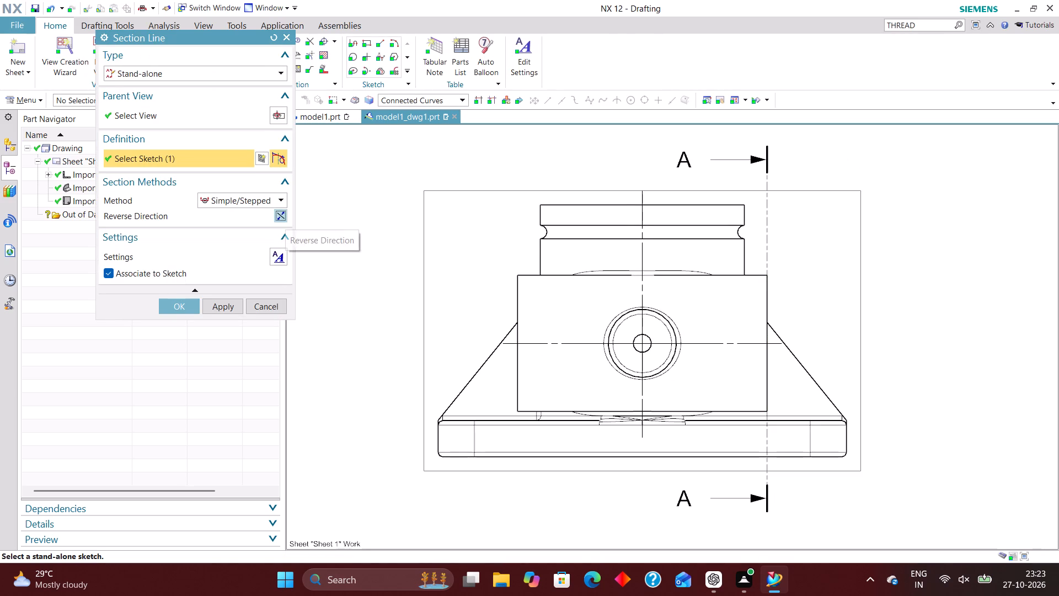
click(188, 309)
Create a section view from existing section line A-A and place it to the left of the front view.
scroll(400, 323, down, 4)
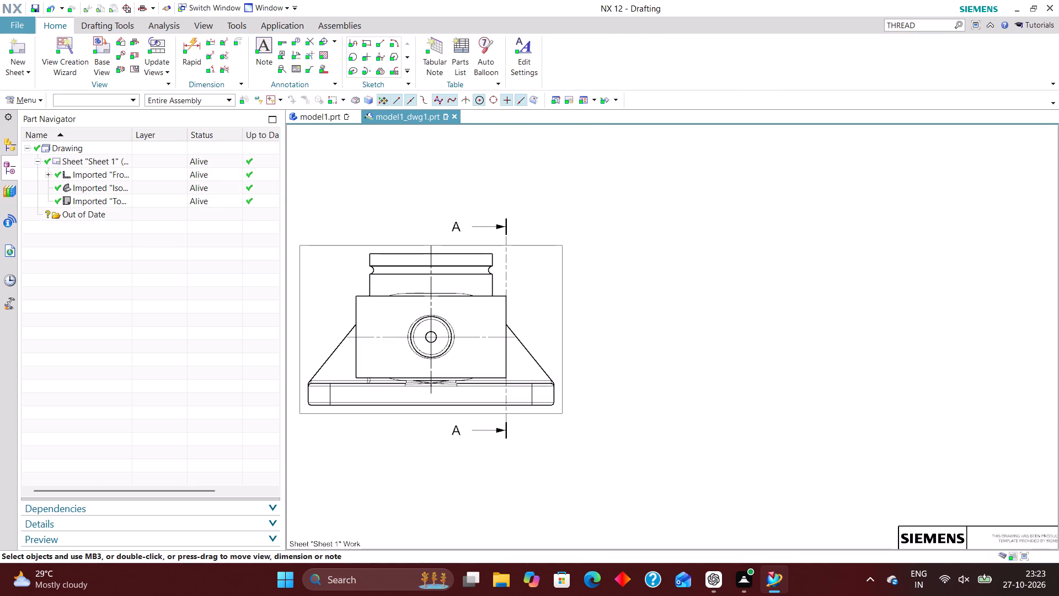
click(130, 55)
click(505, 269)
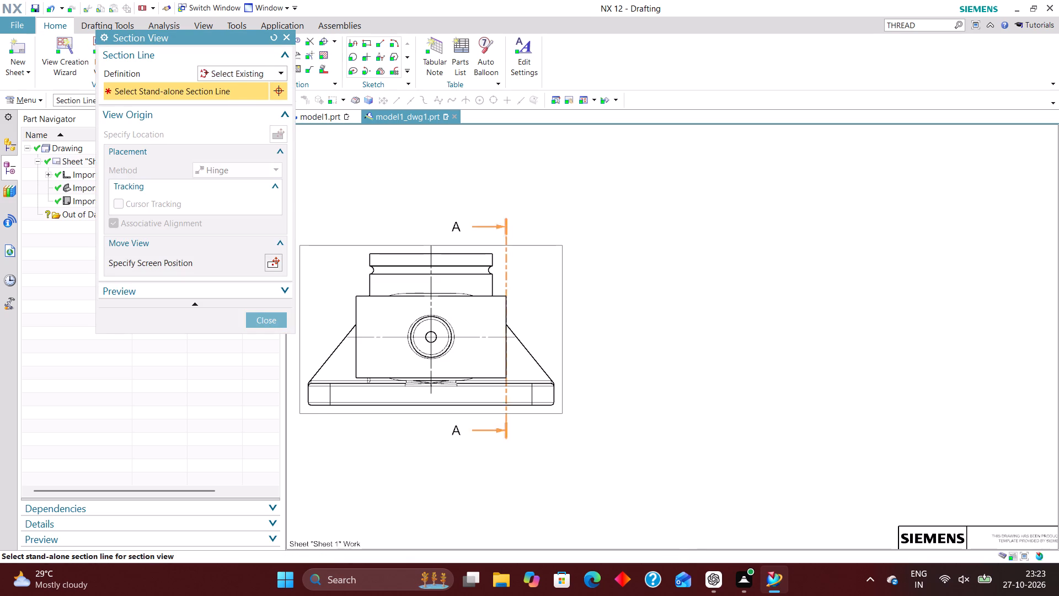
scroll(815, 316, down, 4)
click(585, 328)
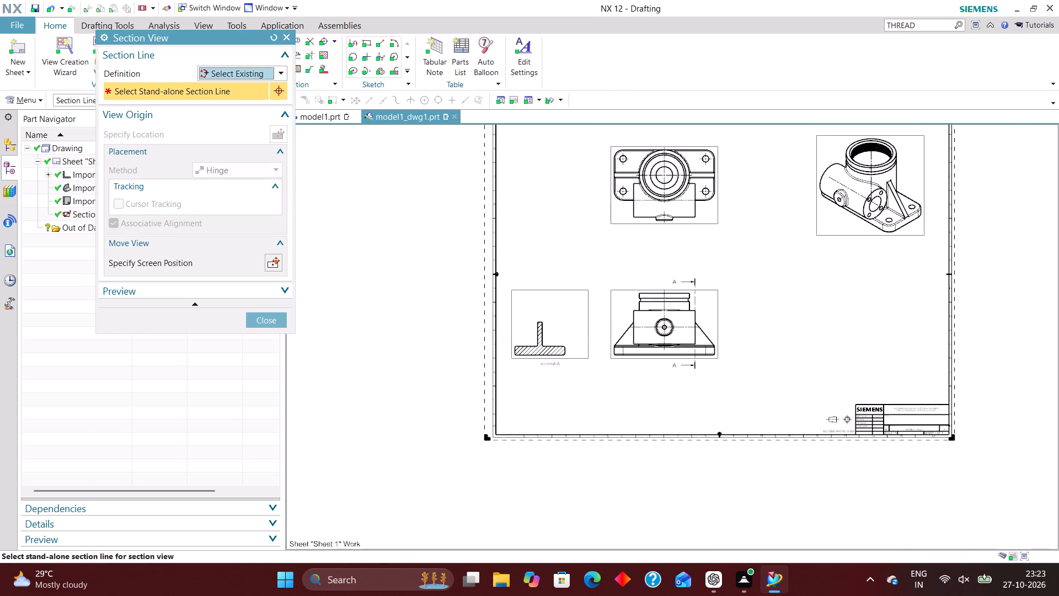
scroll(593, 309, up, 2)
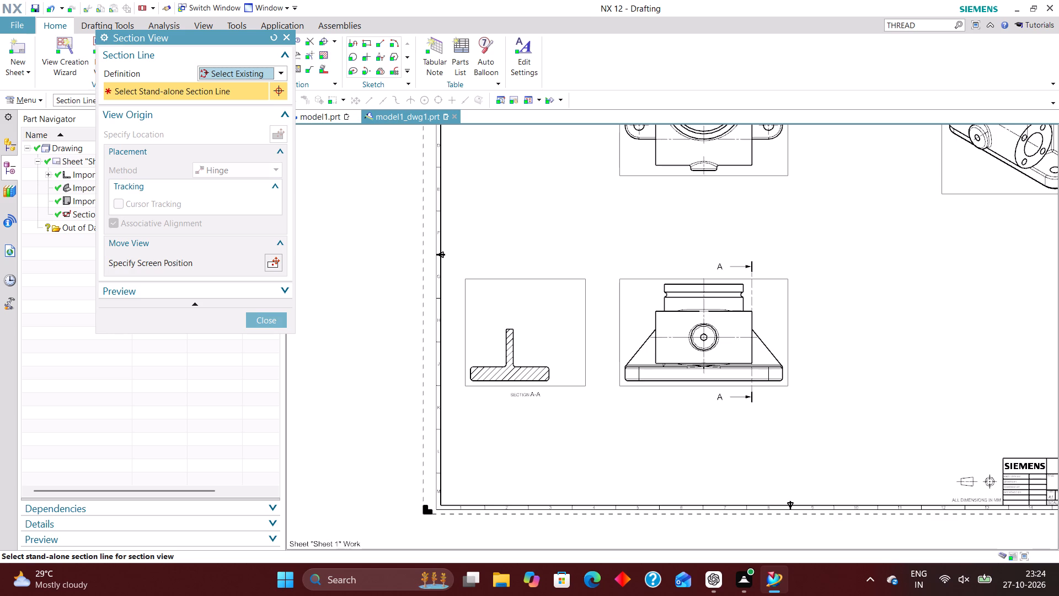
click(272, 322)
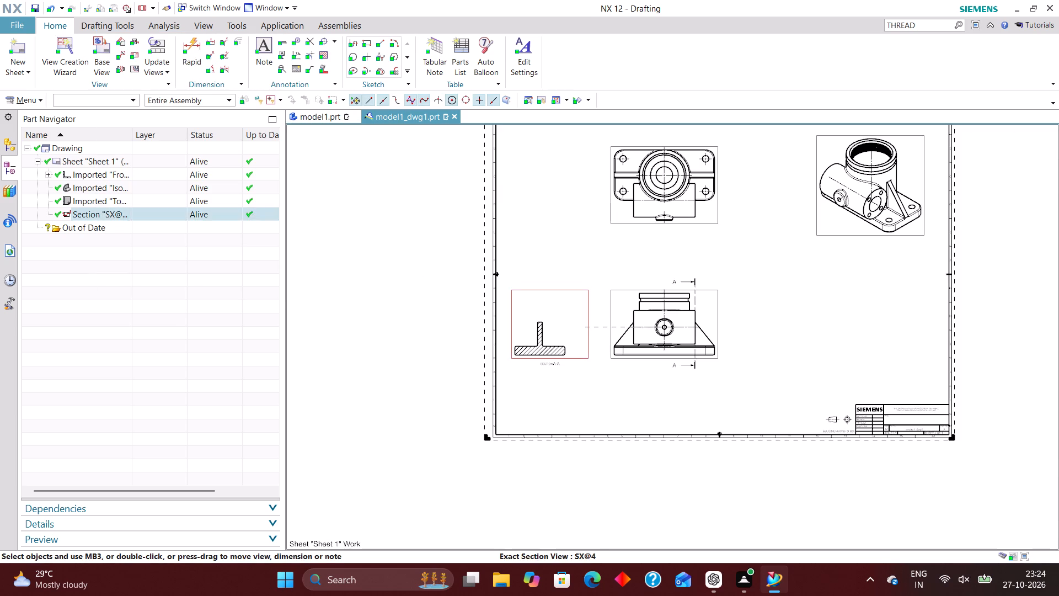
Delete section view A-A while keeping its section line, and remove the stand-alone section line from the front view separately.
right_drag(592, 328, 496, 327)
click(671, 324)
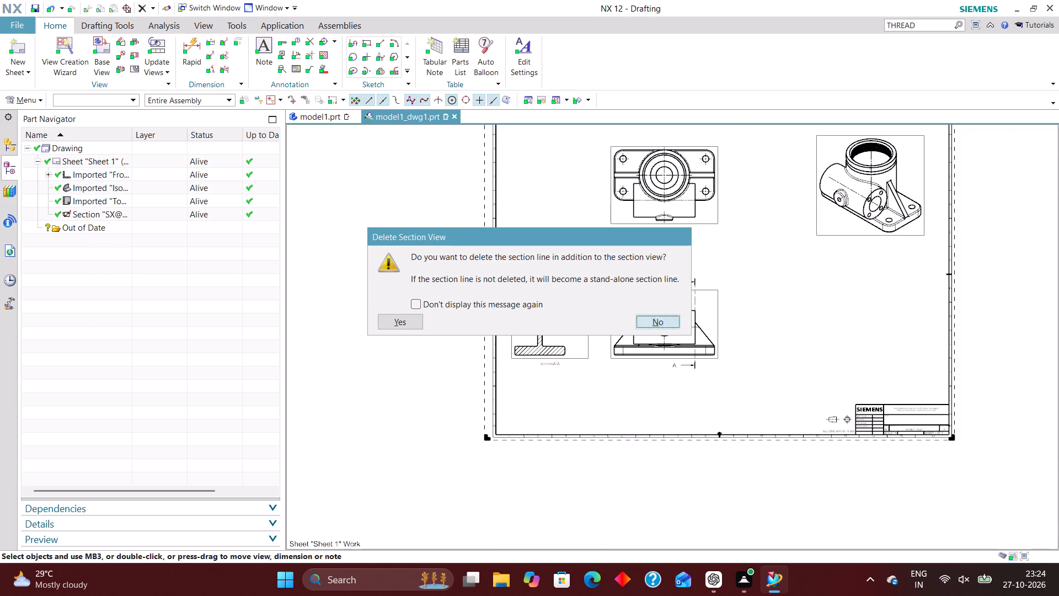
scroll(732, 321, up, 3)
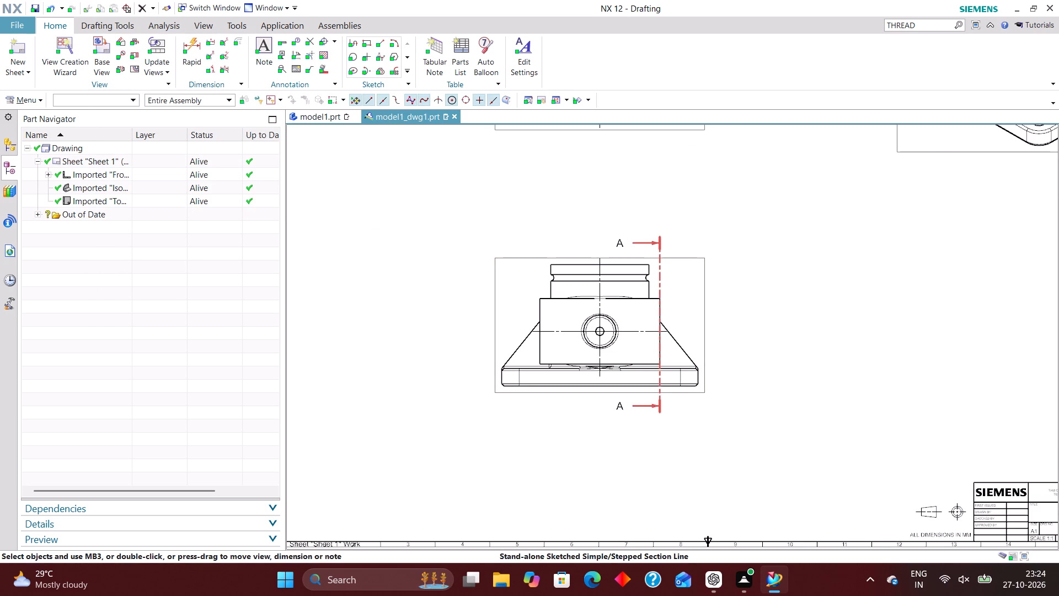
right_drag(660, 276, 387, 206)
Delete the front view from the sheet.
right_drag(710, 313, 607, 301)
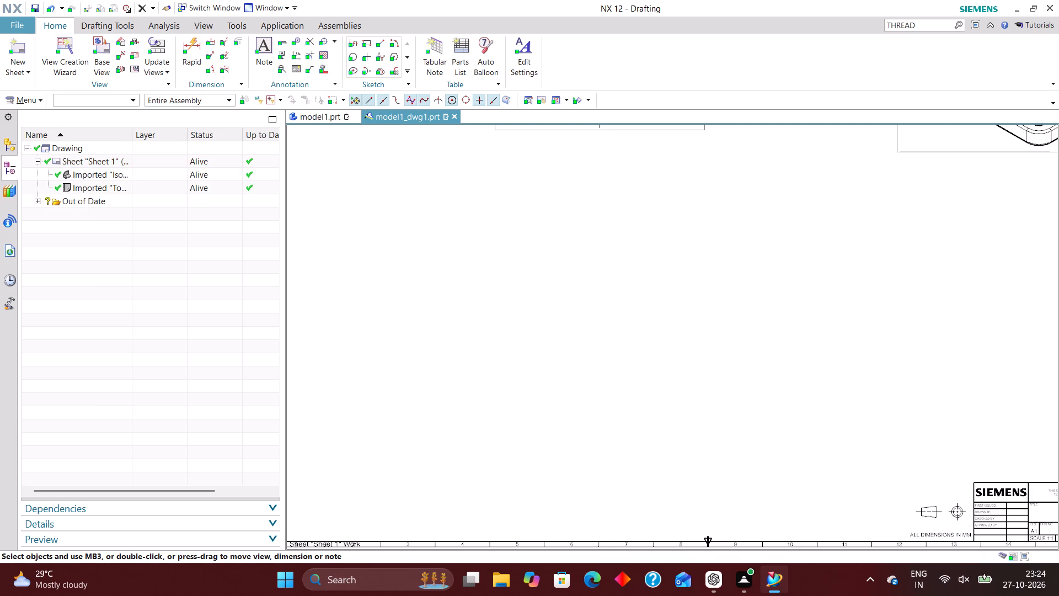
Set up a new base view of the housing using the Front model view.
click(99, 50)
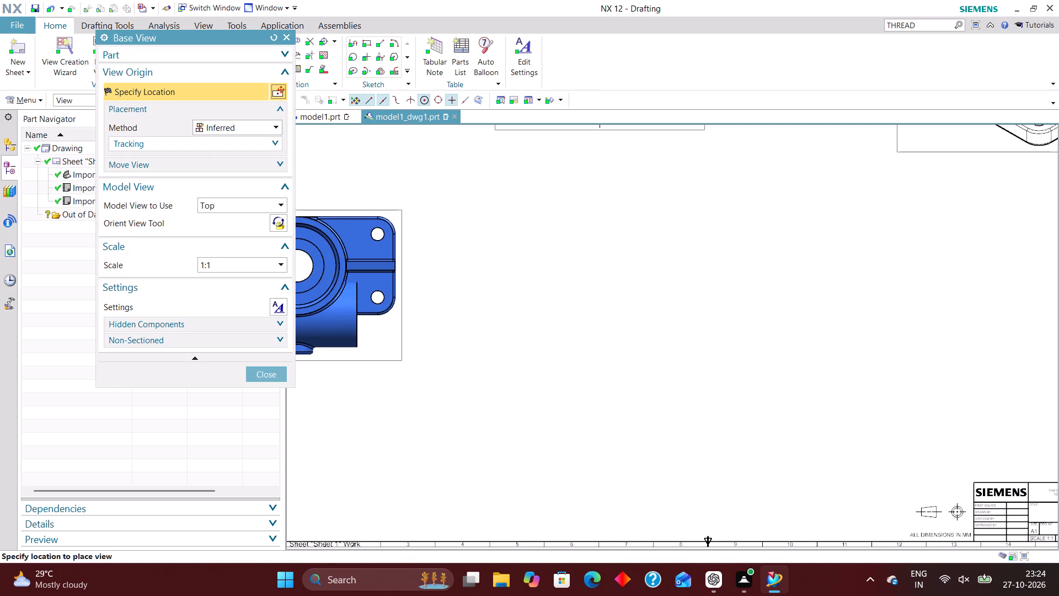
click(244, 203)
click(239, 232)
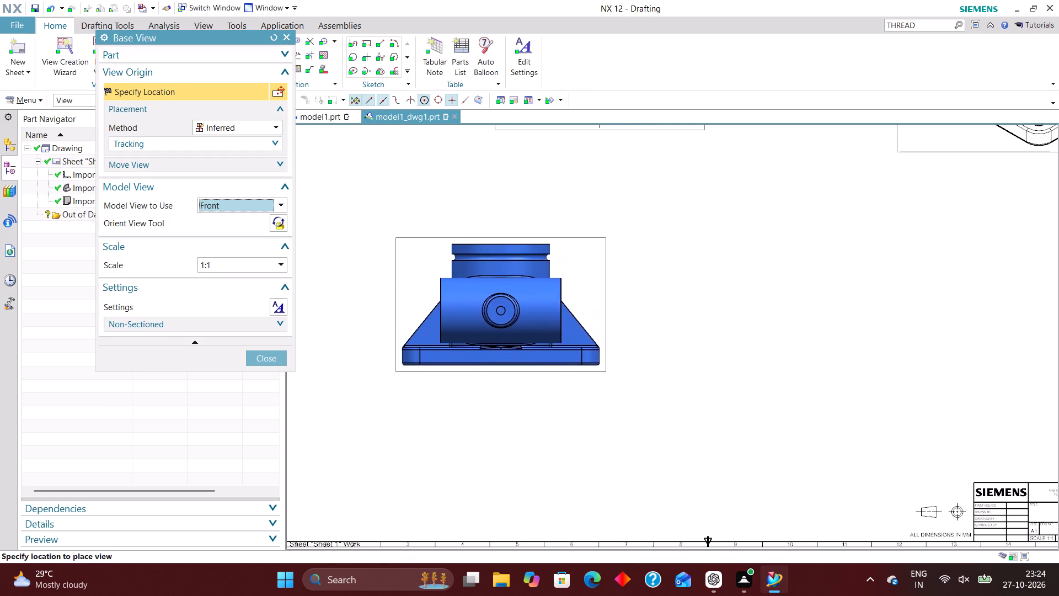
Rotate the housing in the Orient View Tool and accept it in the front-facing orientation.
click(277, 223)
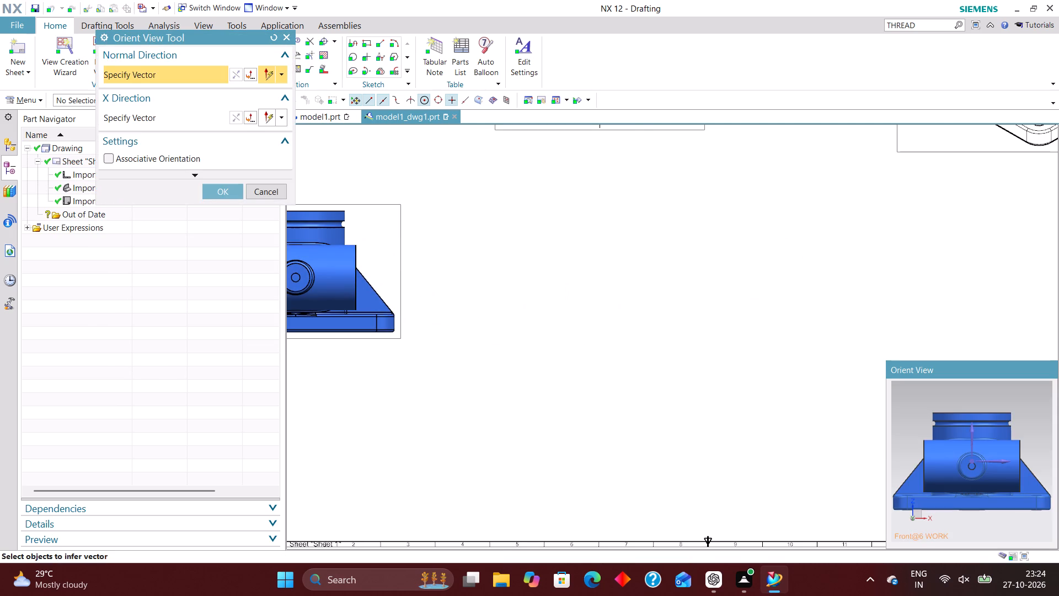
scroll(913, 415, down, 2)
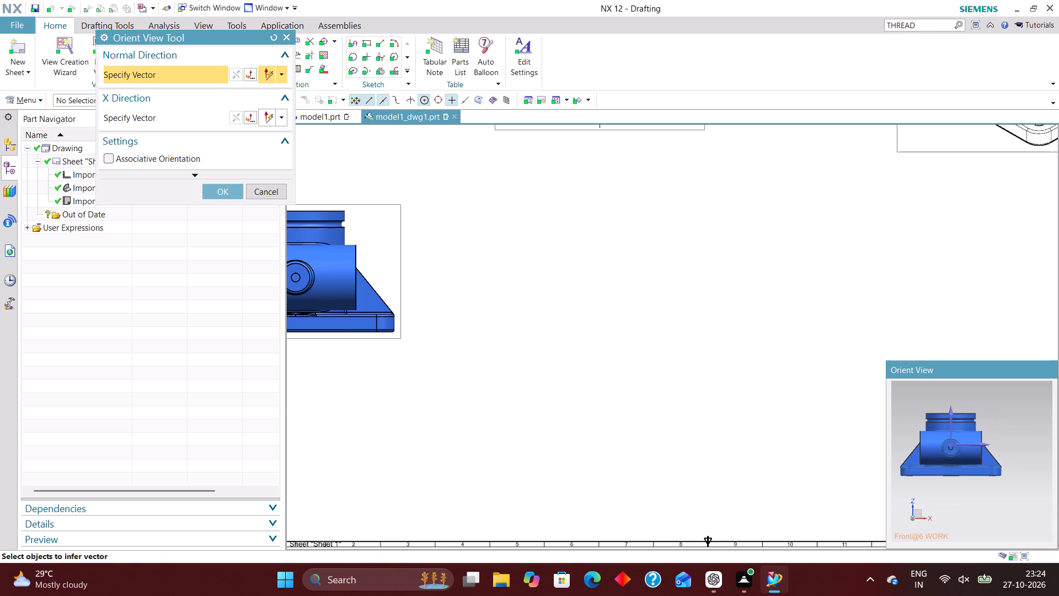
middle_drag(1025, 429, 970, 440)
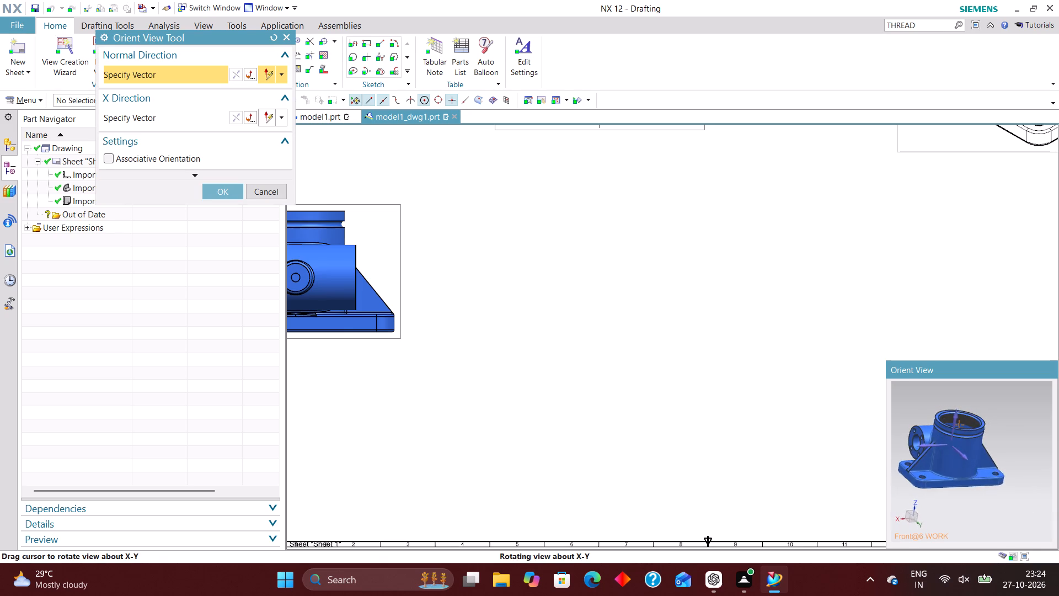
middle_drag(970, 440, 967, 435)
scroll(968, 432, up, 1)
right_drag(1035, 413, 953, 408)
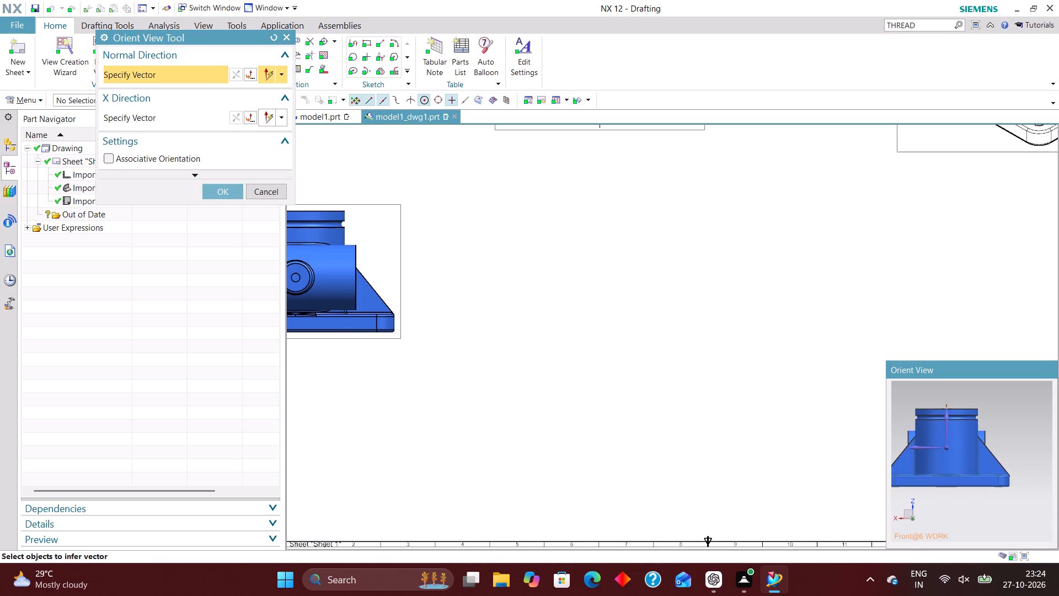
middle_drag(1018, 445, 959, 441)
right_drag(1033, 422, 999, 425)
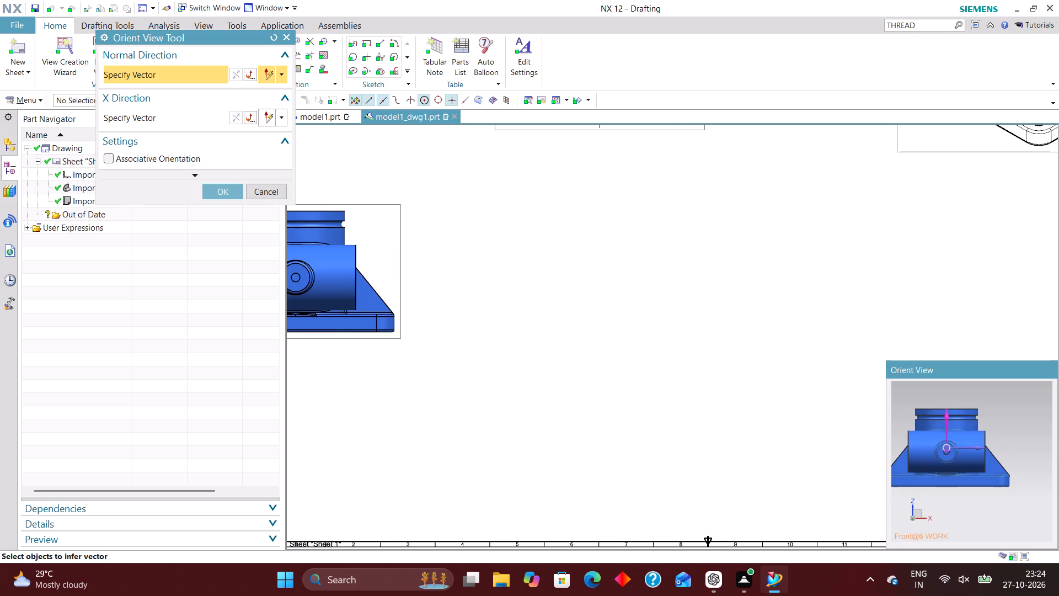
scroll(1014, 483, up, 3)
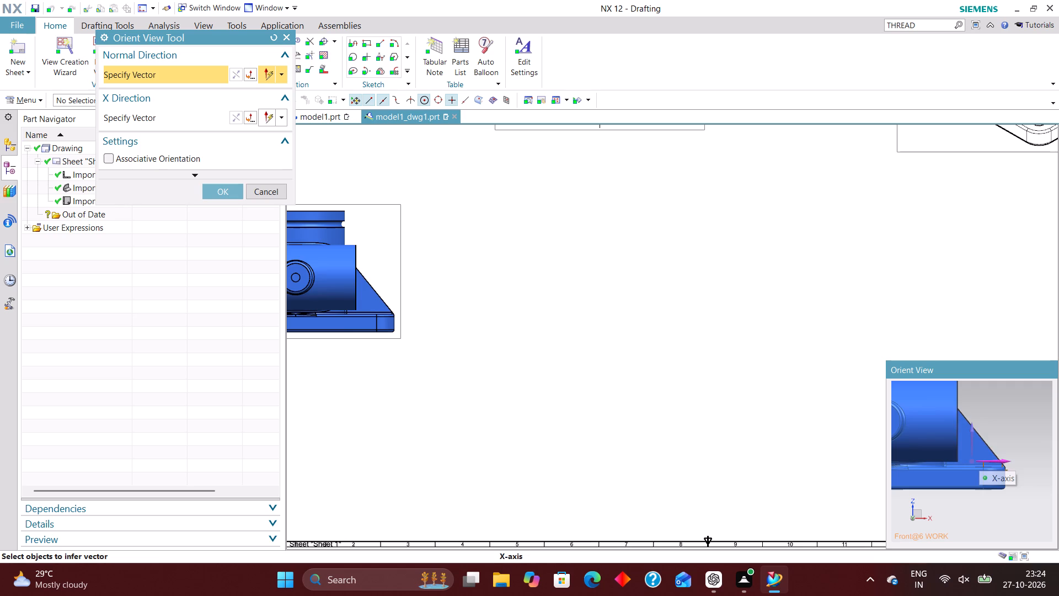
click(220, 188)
Place the new front view directly below the top view, vertically aligned with it, and end view placement.
scroll(590, 353, down, 5)
scroll(596, 346, up, 3)
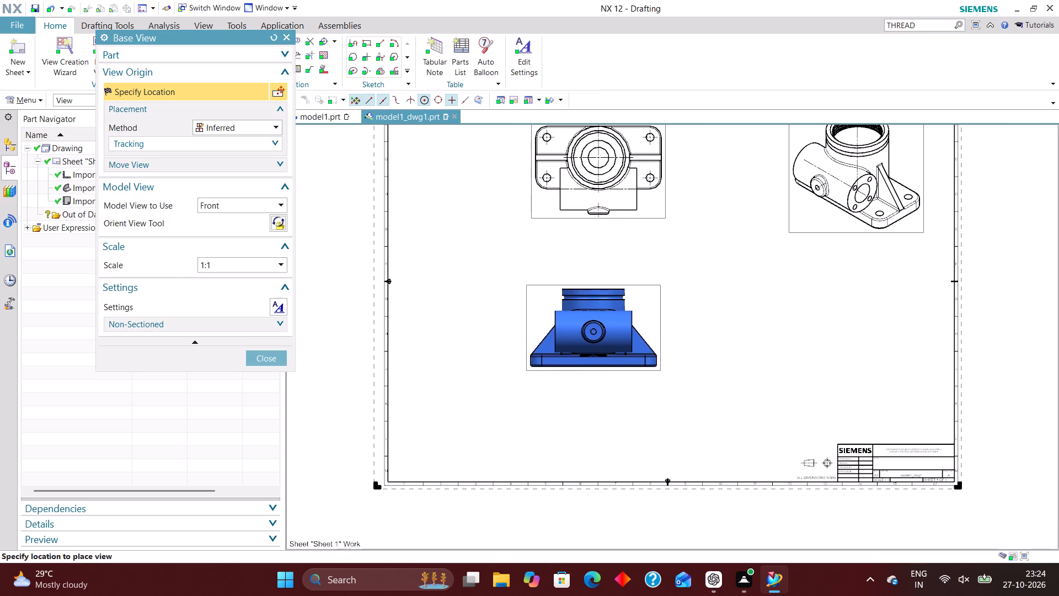
click(596, 323)
click(256, 277)
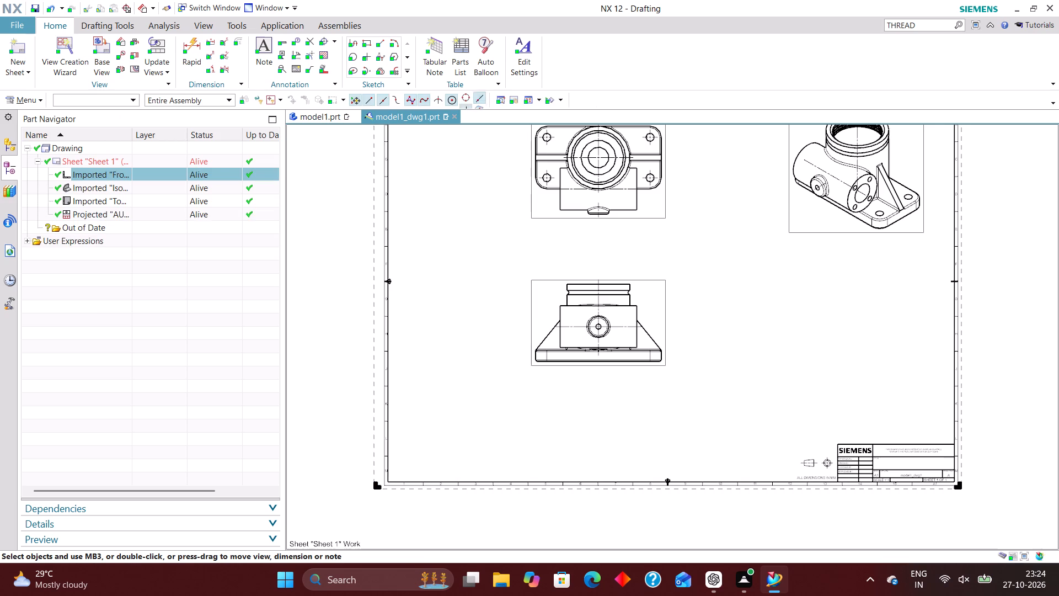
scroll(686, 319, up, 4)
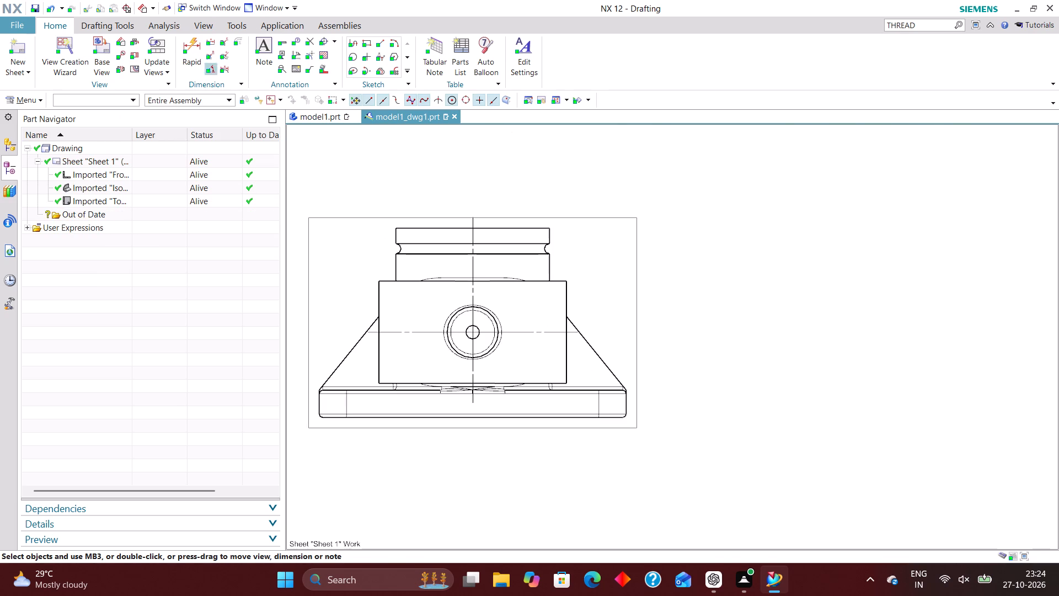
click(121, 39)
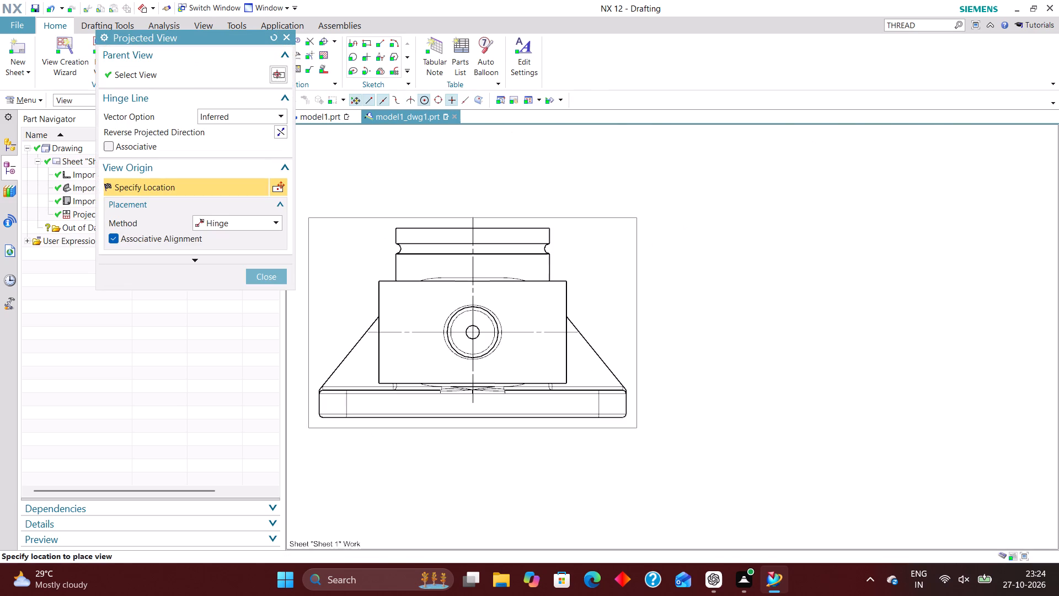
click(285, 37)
Sketch a vertical stand-alone section line on the front view just inside the body's right edge, extending beyond the housing's top and bottom.
click(136, 39)
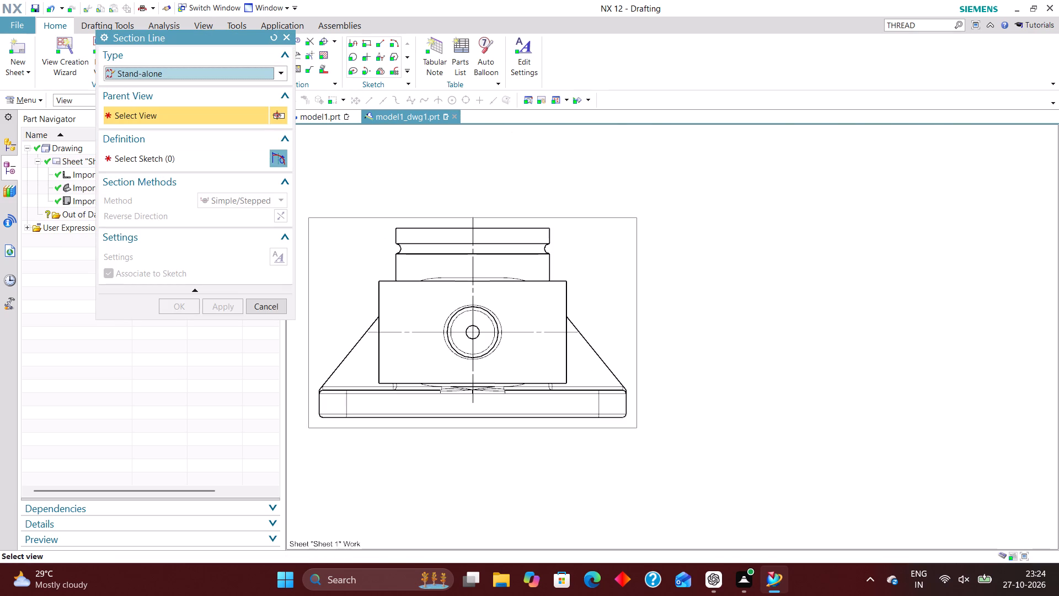
click(639, 273)
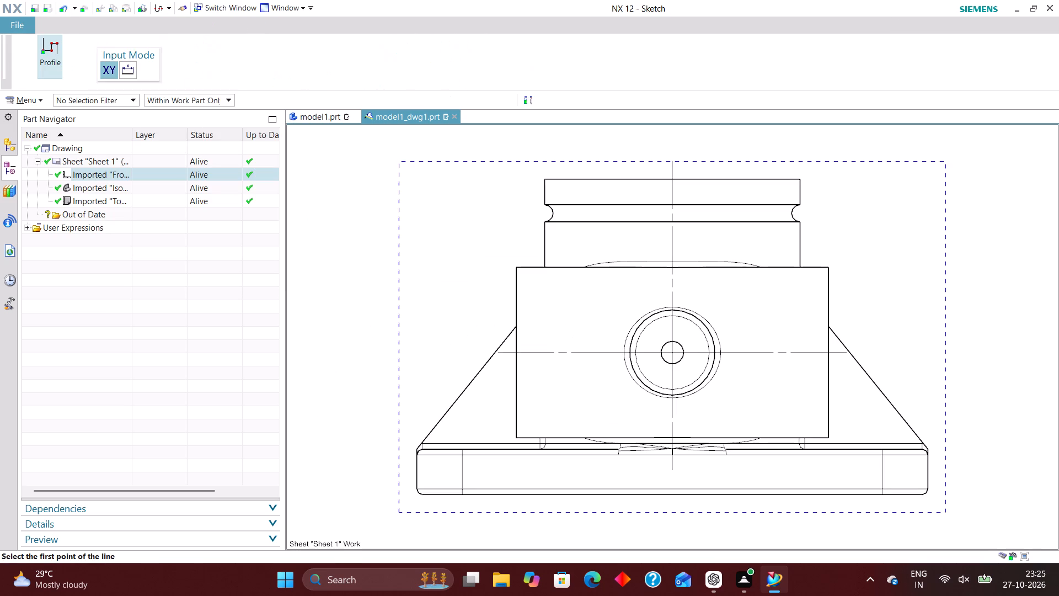
scroll(518, 241, down, 3)
scroll(686, 265, up, 4)
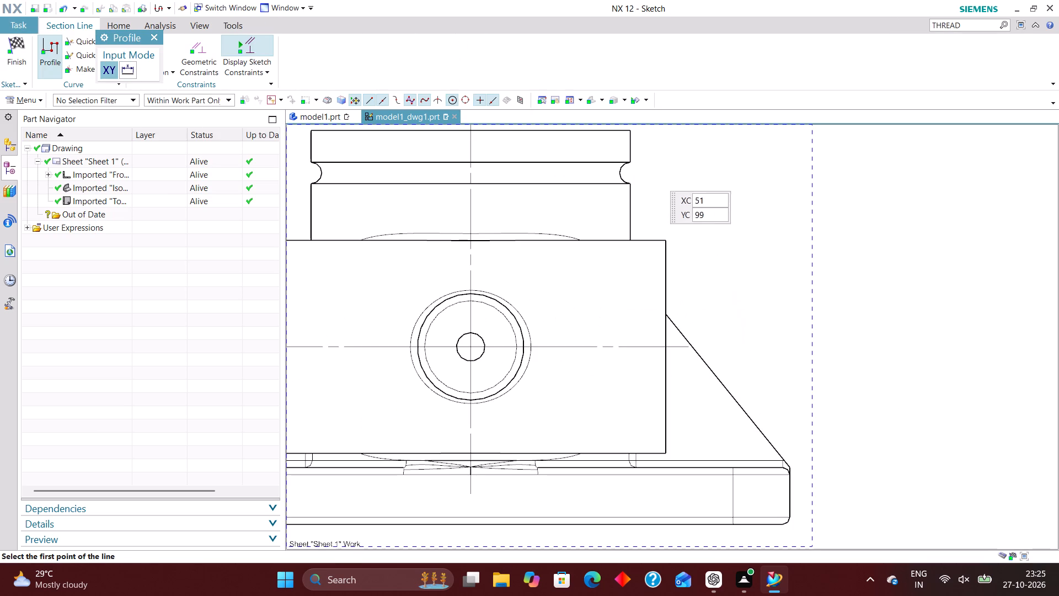
click(661, 146)
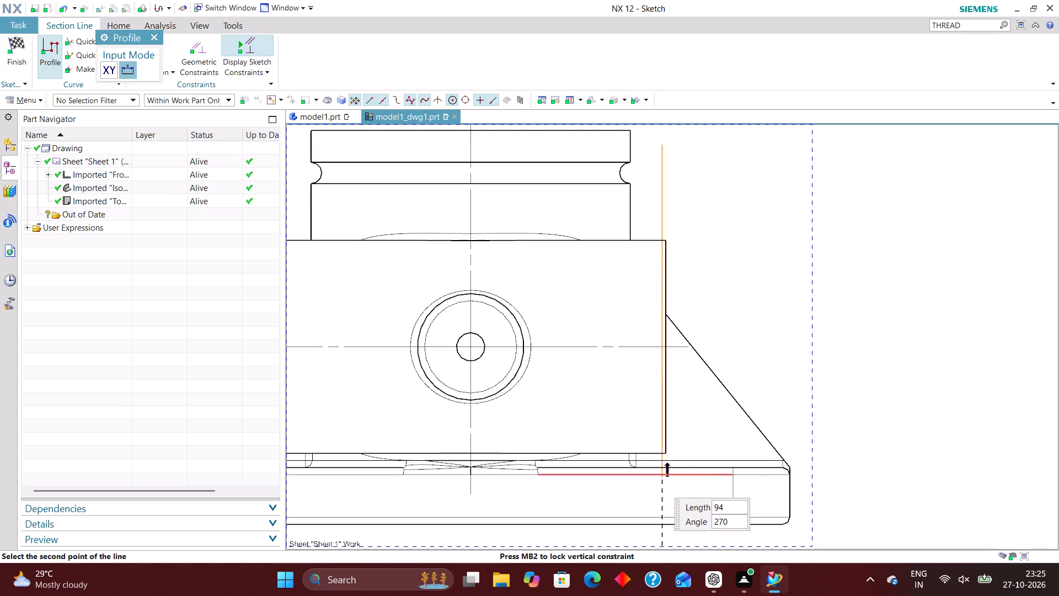
scroll(660, 443, down, 4)
click(658, 512)
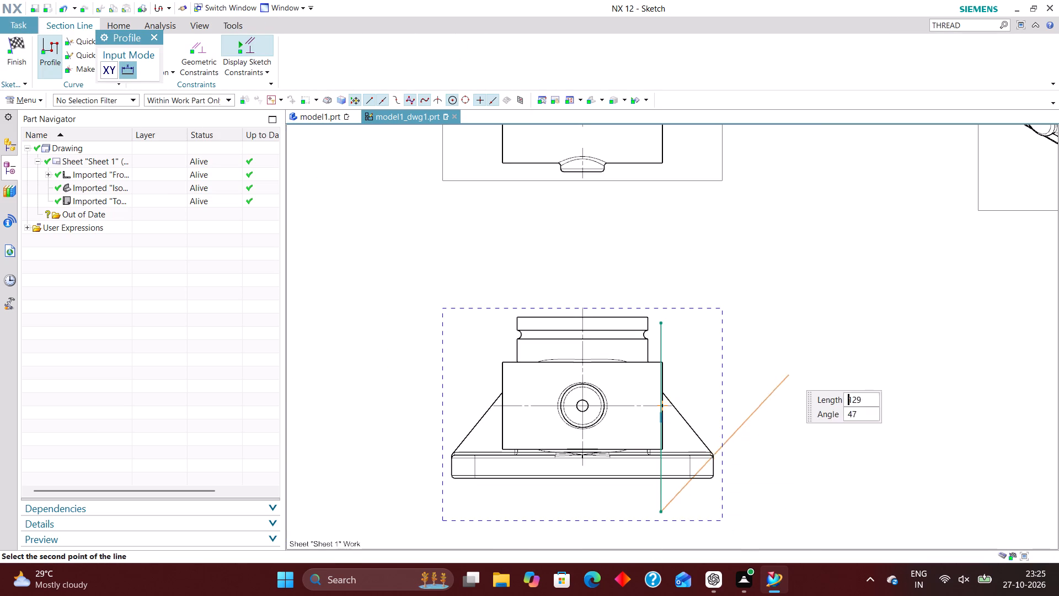
click(154, 31)
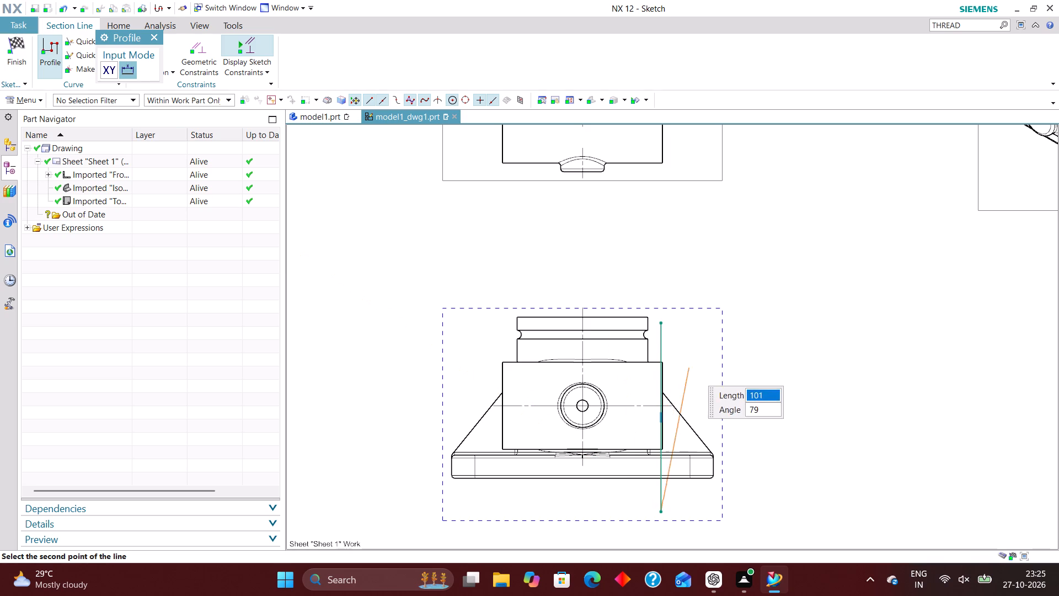
click(151, 35)
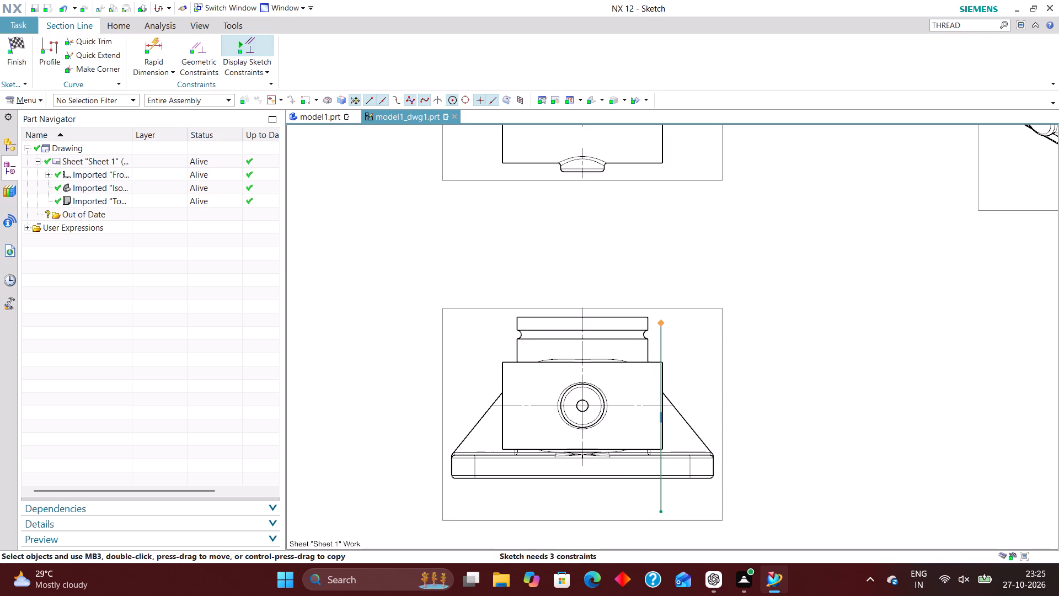
drag(660, 321, 660, 290)
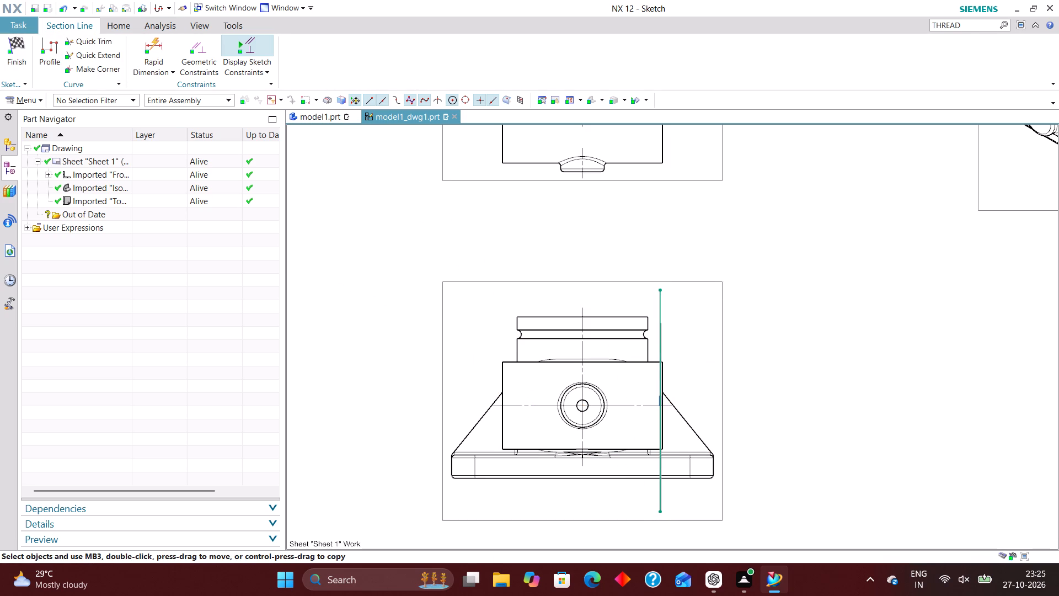
drag(660, 290, 660, 291)
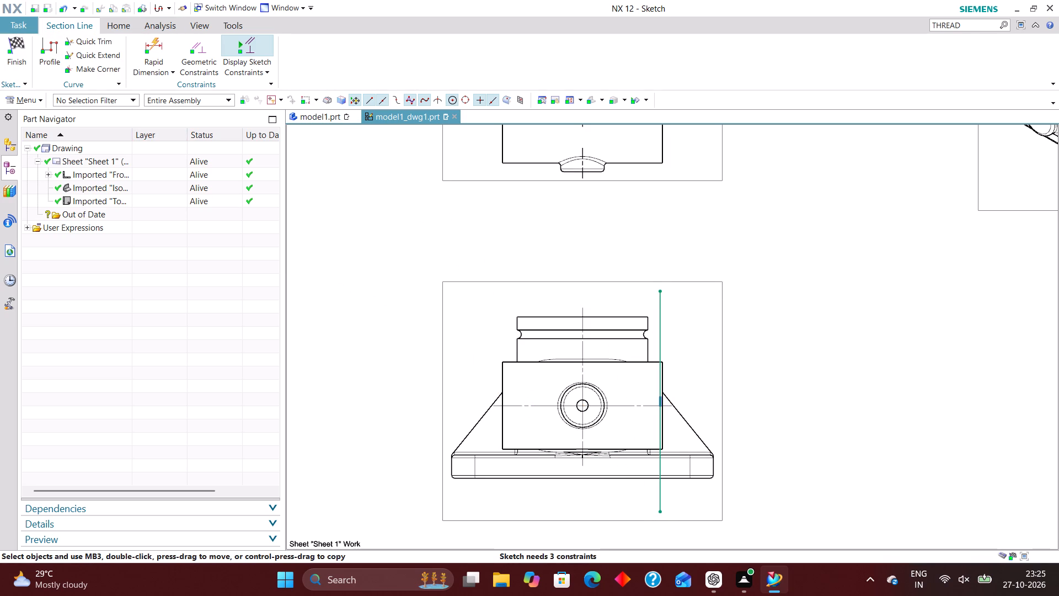
Finish the section line sketch and create the line with its viewing direction reversed, arrows pointing right.
click(12, 45)
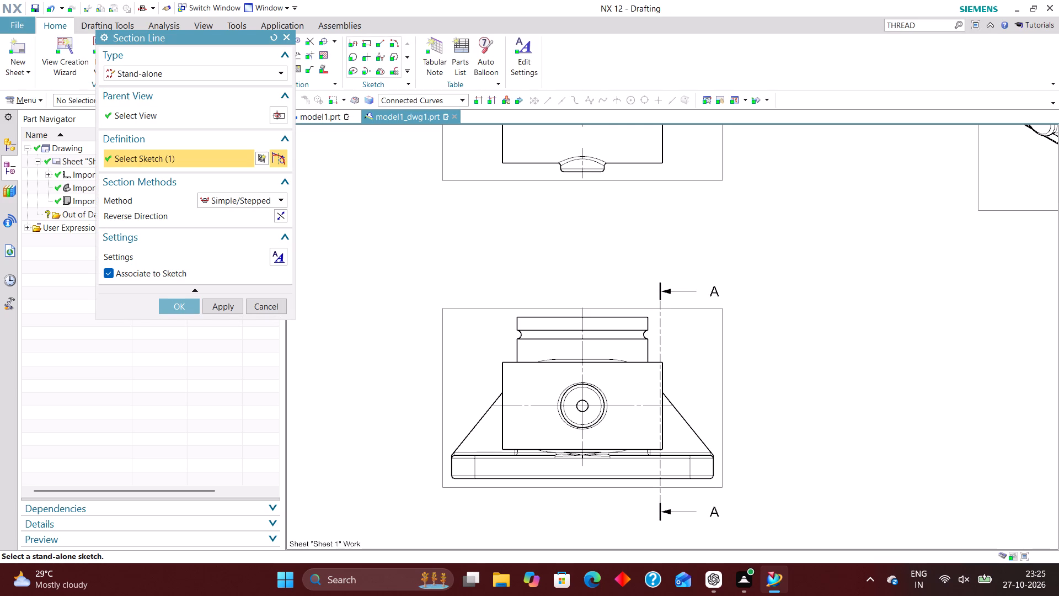
click(285, 219)
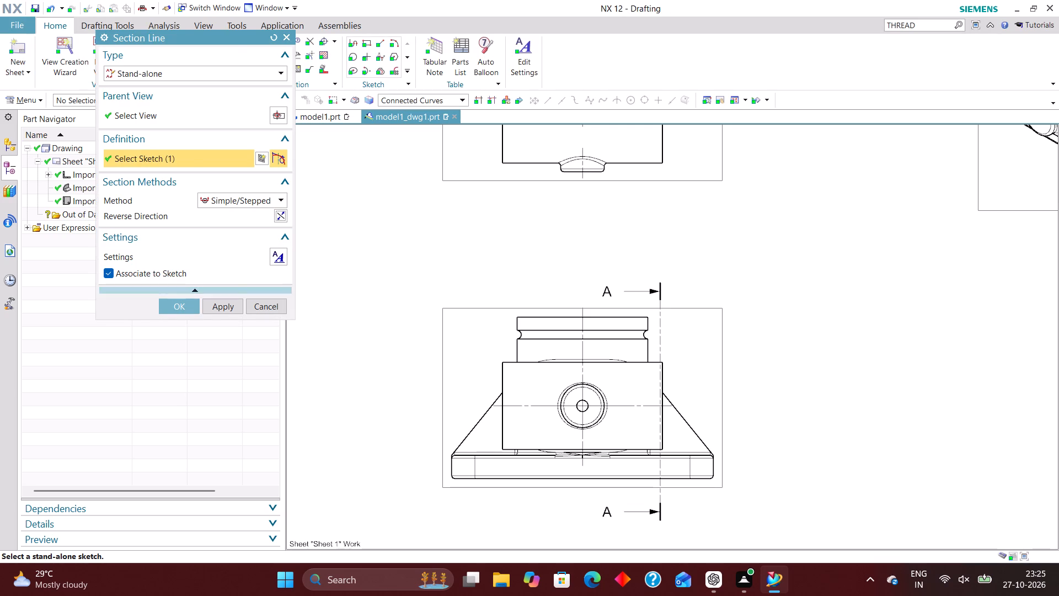
click(186, 306)
Create a section view from the existing section line A-A, place it to the left of the front view, and end view placement.
scroll(556, 267, down, 4)
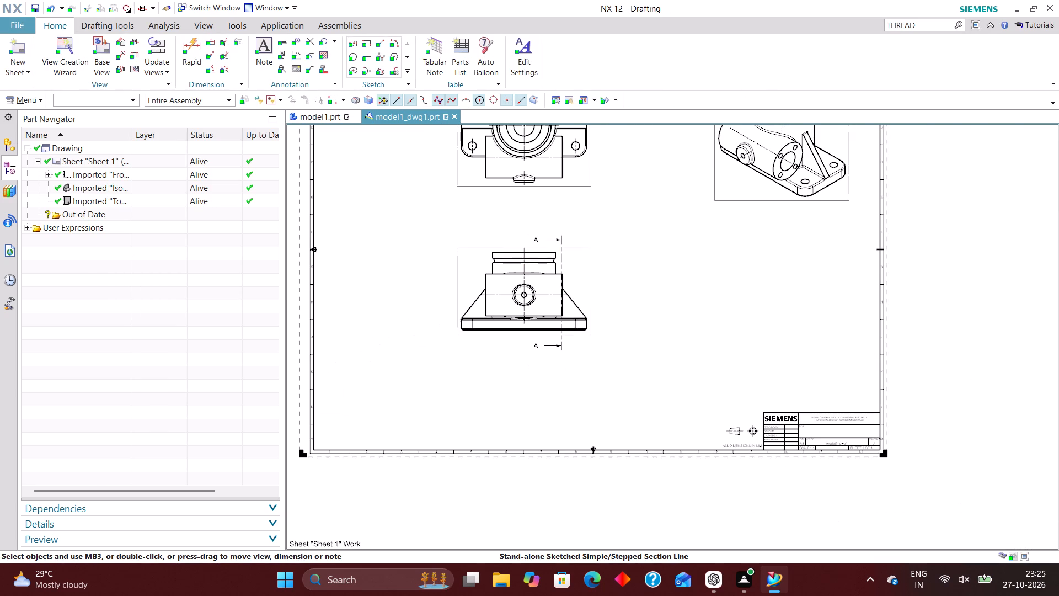
click(132, 54)
click(563, 256)
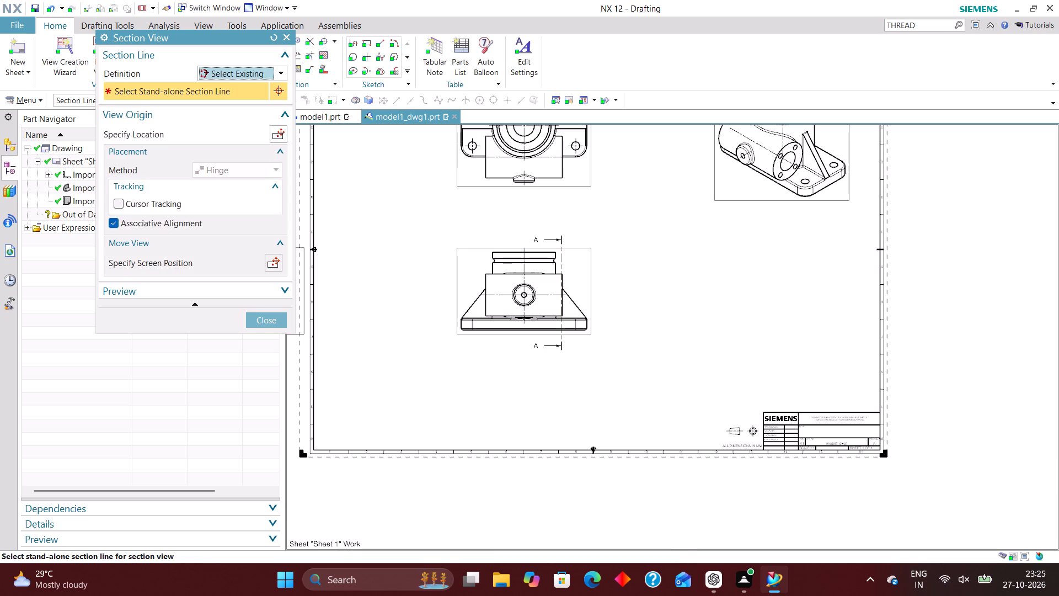
click(416, 274)
scroll(327, 322, up, 3)
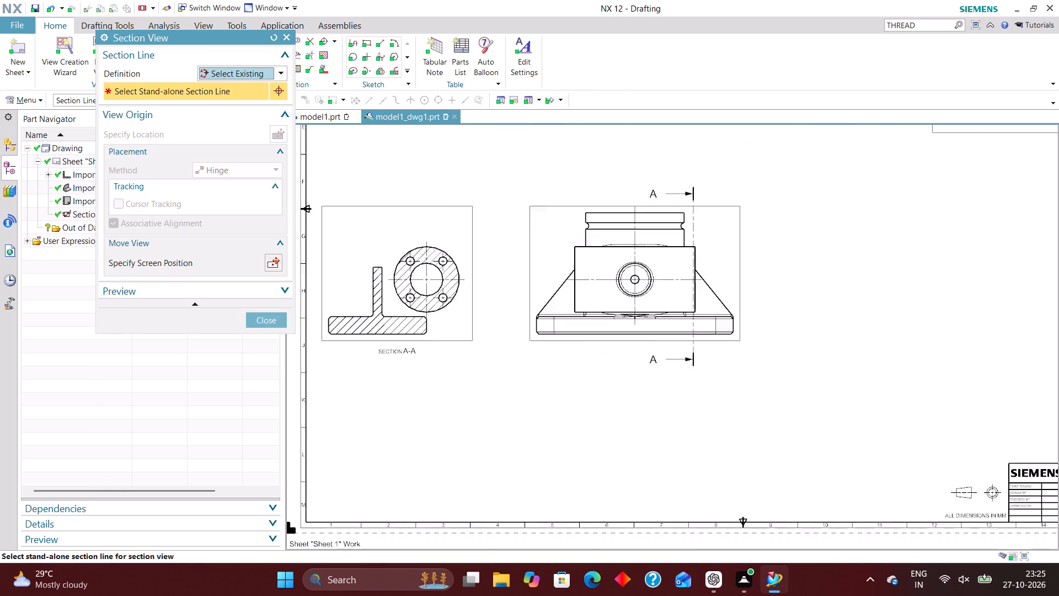
scroll(328, 322, up, 1)
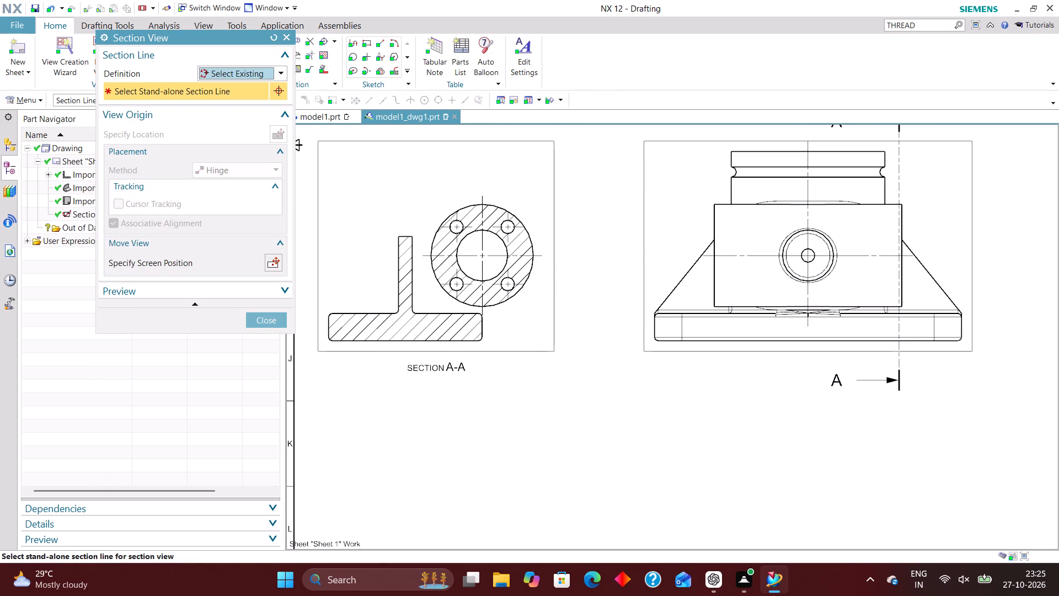
scroll(719, 358, down, 3)
scroll(852, 271, up, 3)
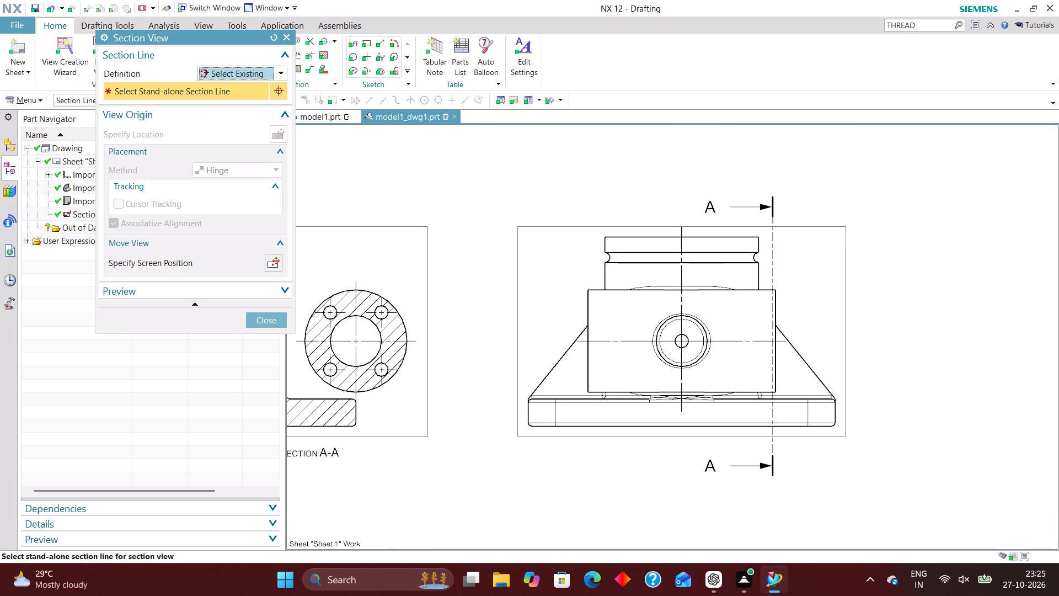
click(271, 317)
Open the sketch of section line A-A on the front view for editing.
scroll(558, 375, down, 2)
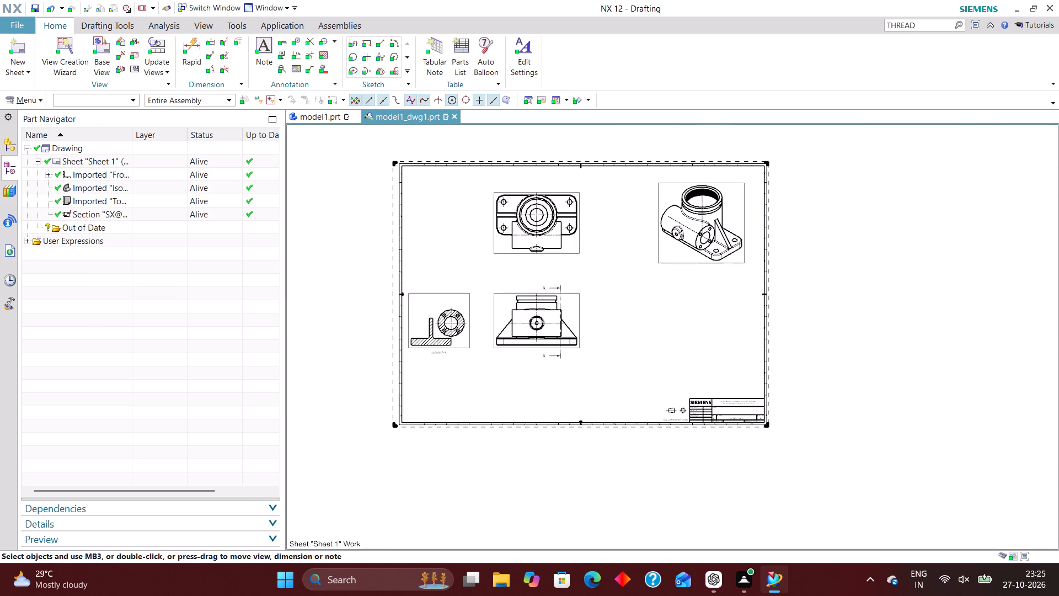
scroll(562, 292, up, 6)
double_click(557, 334)
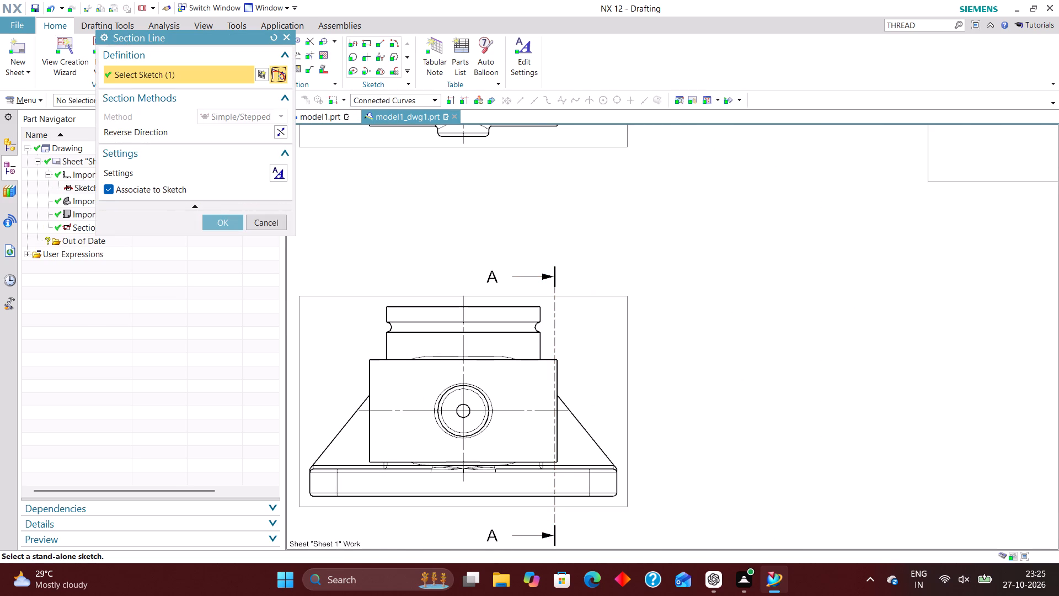
click(261, 71)
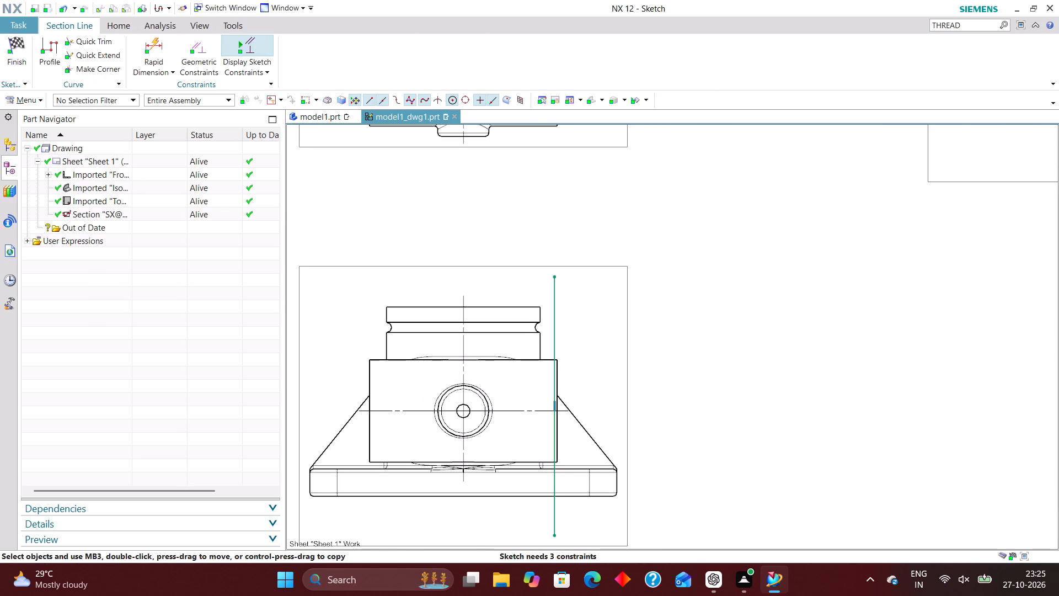
scroll(566, 383, up, 5)
scroll(512, 259, down, 4)
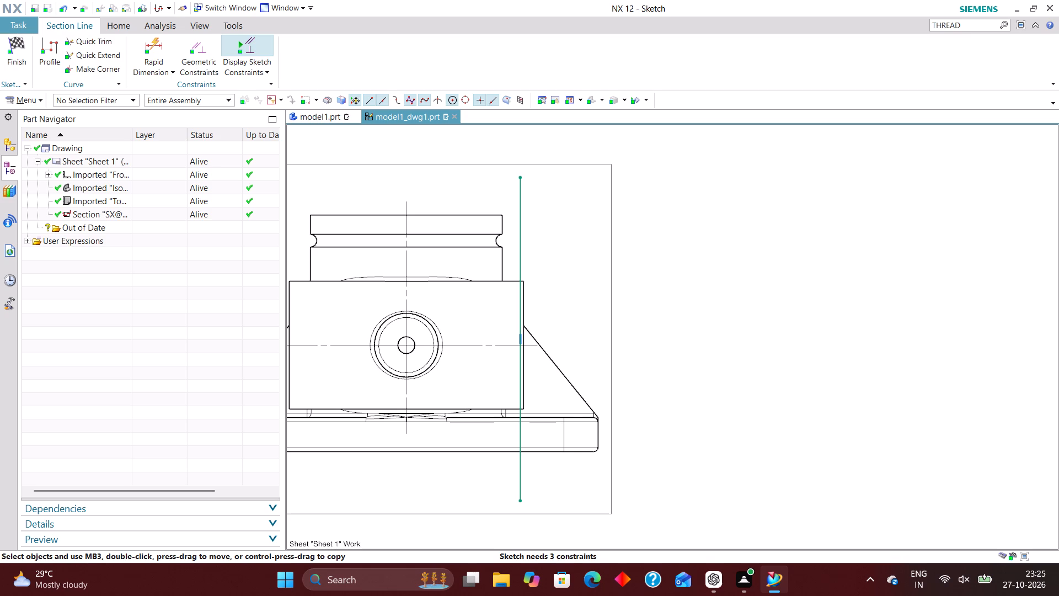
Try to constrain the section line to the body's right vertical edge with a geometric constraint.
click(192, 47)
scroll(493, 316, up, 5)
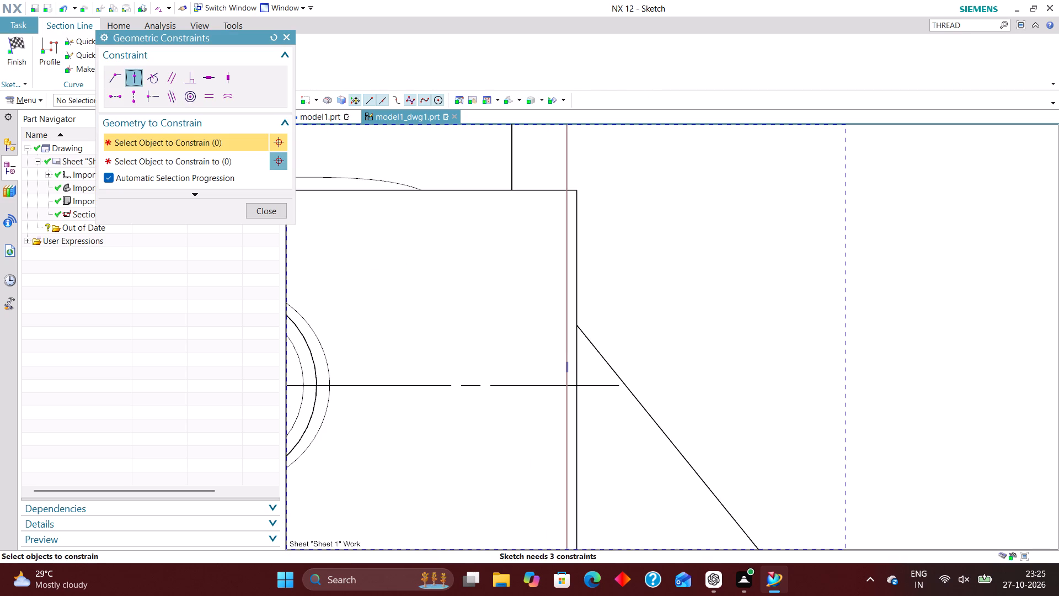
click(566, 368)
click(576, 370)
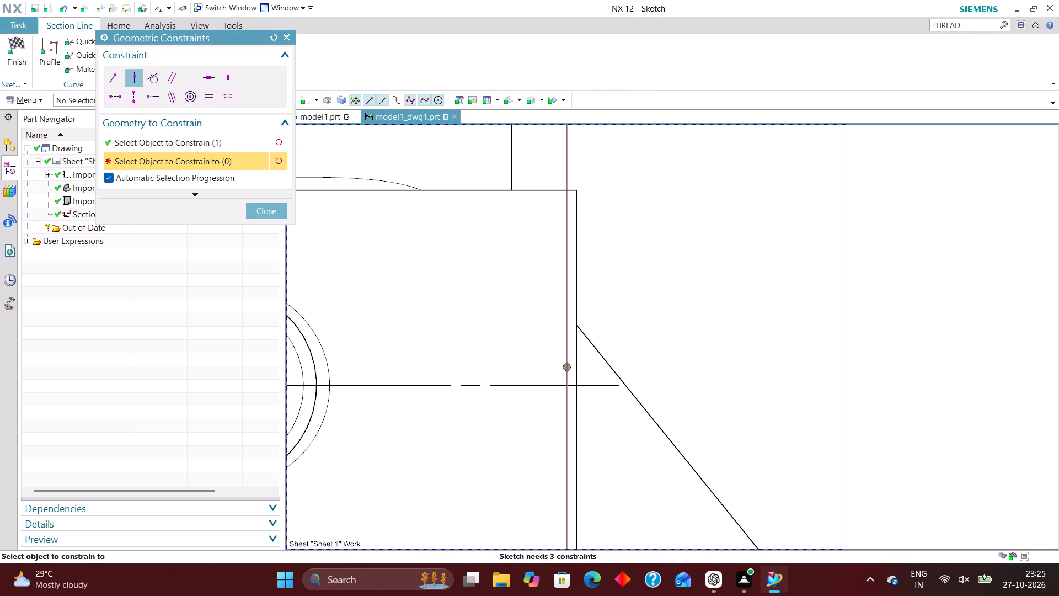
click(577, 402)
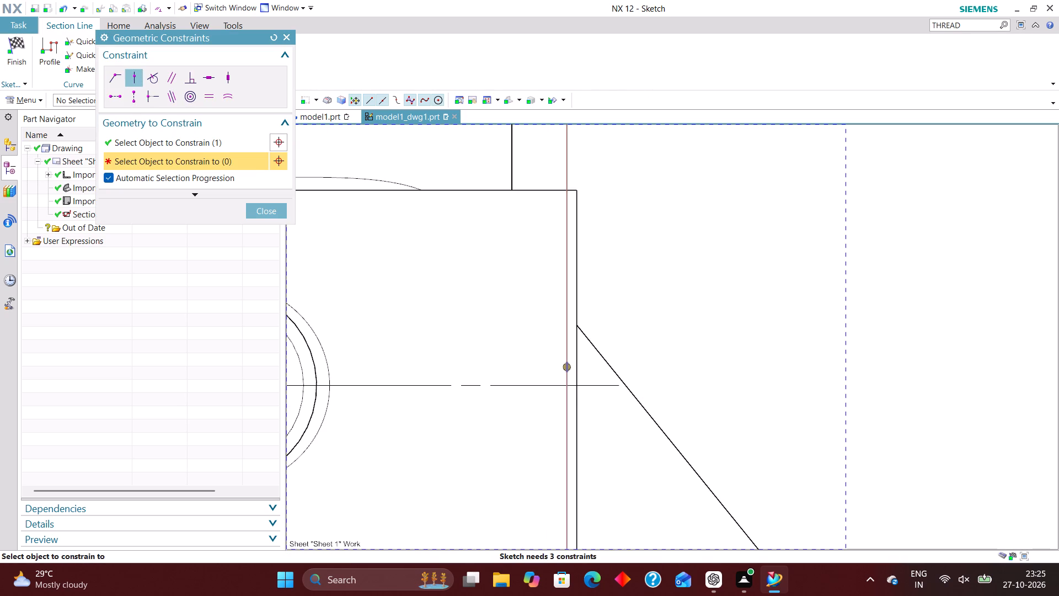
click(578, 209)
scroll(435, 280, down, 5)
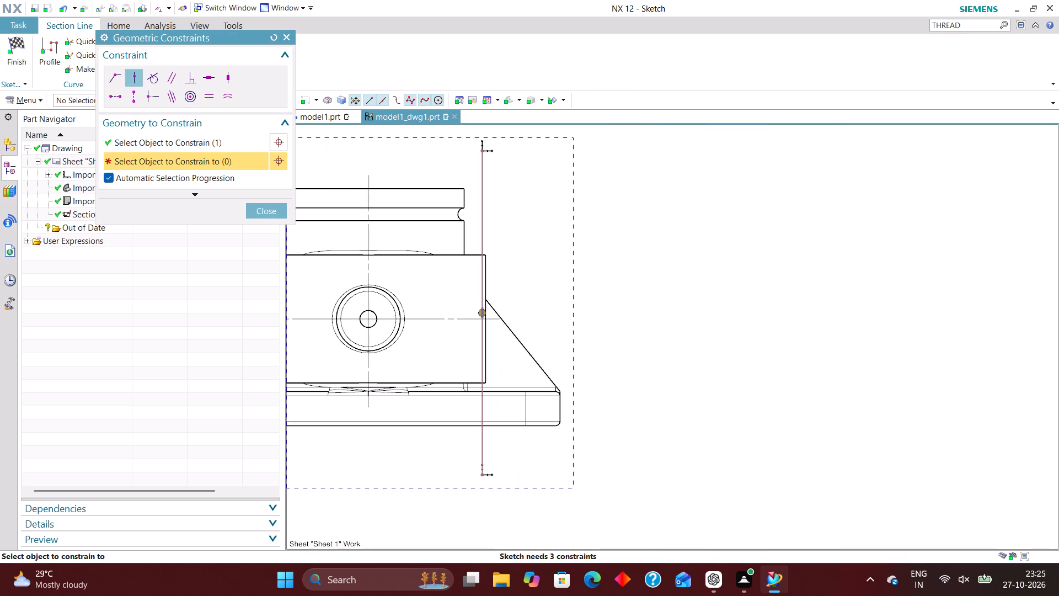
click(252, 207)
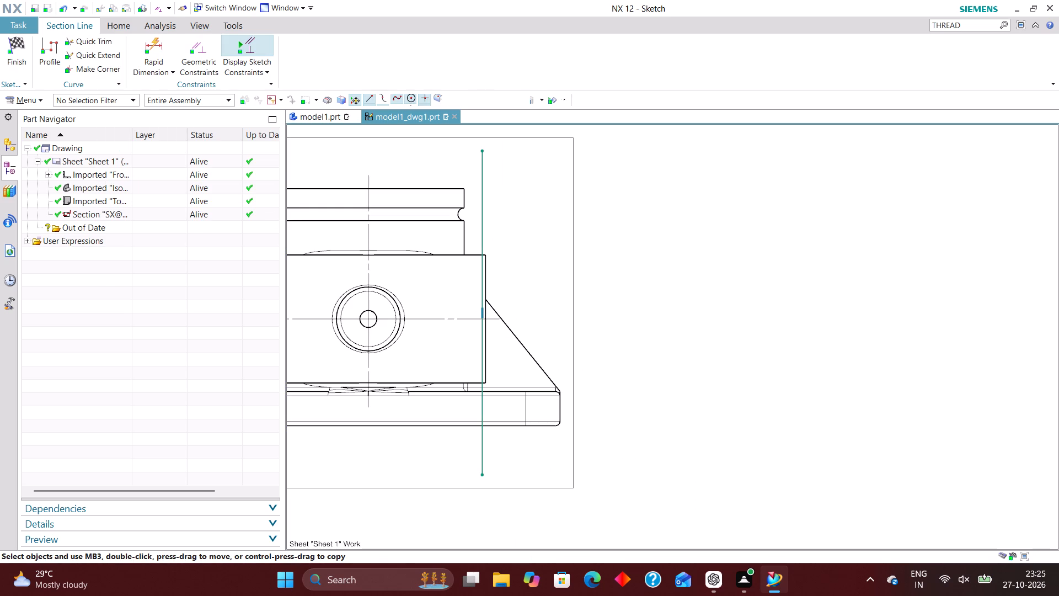
Dimension the section line horizontally from the upper collar's right edge and set the distance to 10 mm.
click(151, 40)
scroll(469, 262, up, 4)
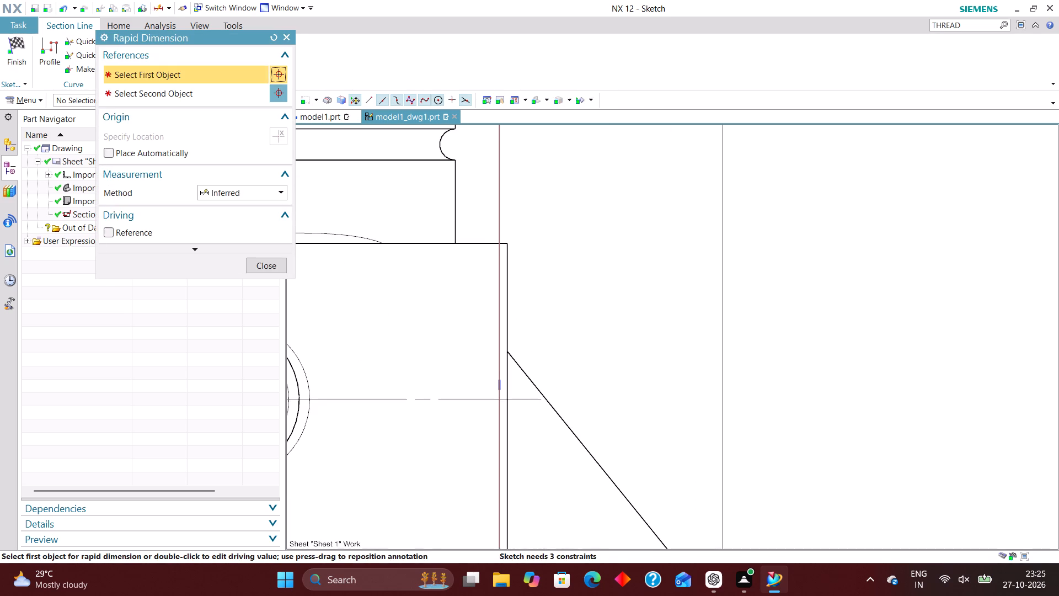
click(454, 221)
click(499, 211)
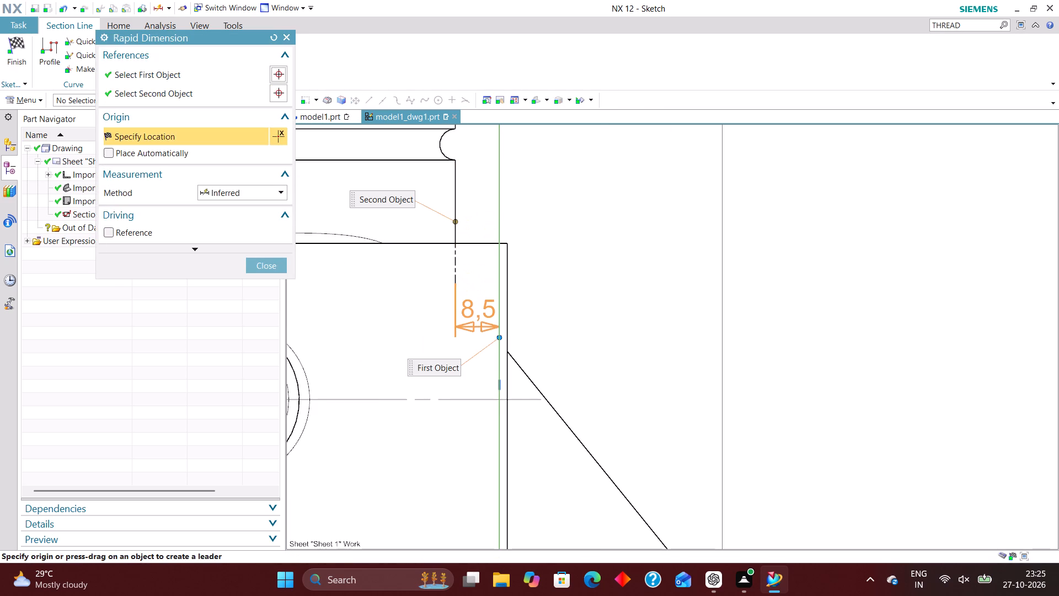
click(479, 308)
key(9)
key(Return)
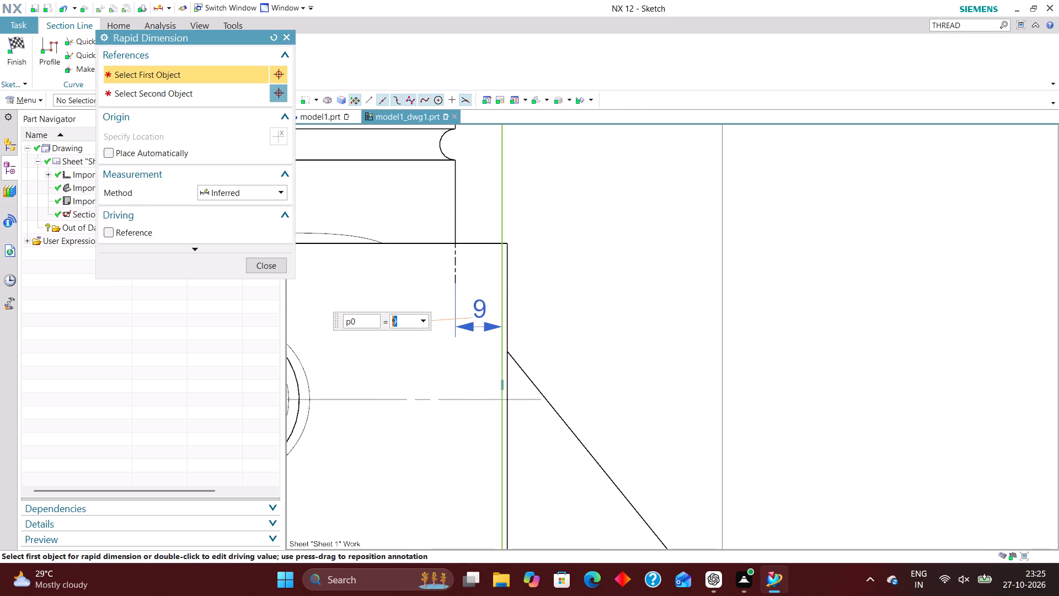
text(10)
key(Return)
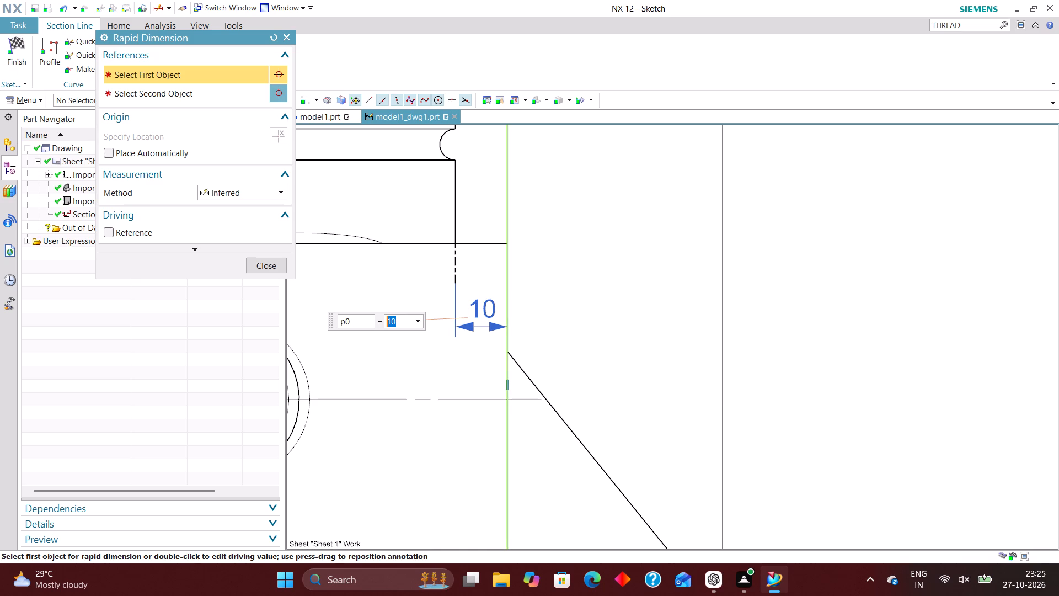
scroll(538, 249, down, 4)
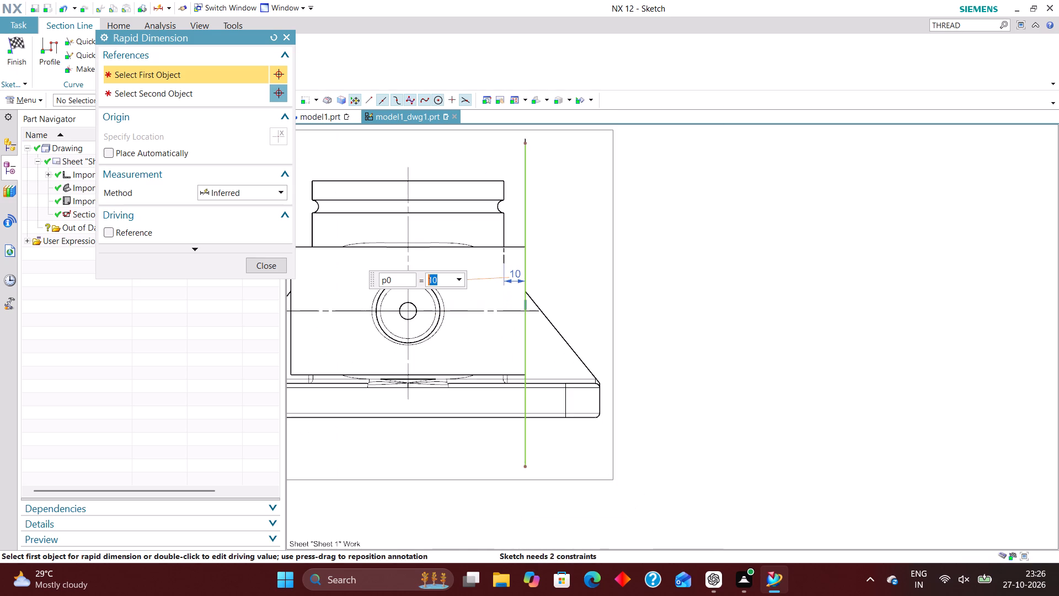
click(262, 266)
Finish the sketch, accept the section line edit and update the out-of-date drawing sheet.
click(7, 56)
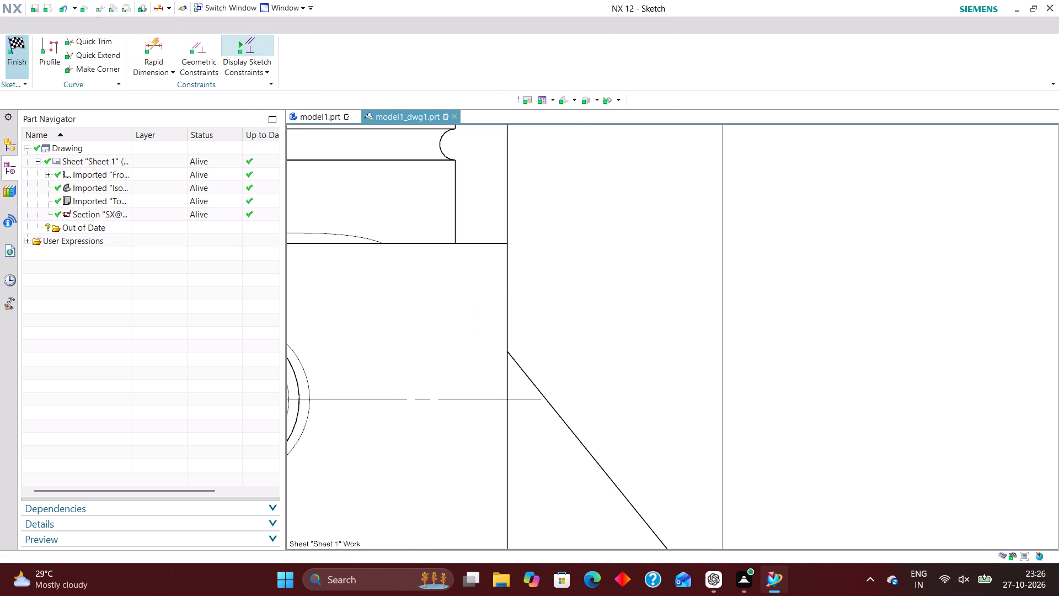
scroll(509, 285, down, 4)
click(220, 224)
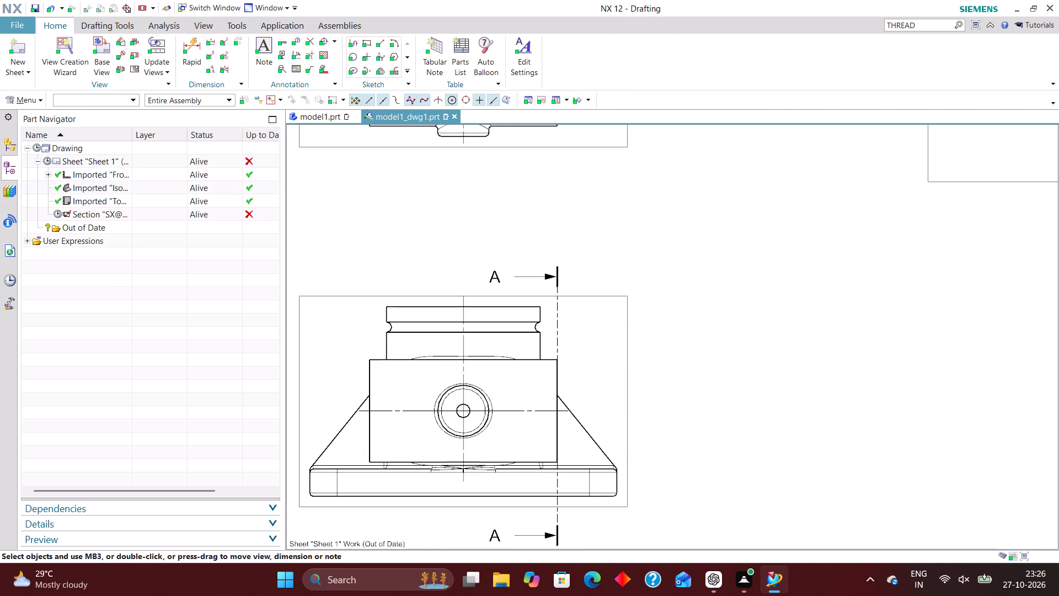
scroll(447, 272, down, 4)
click(35, 145)
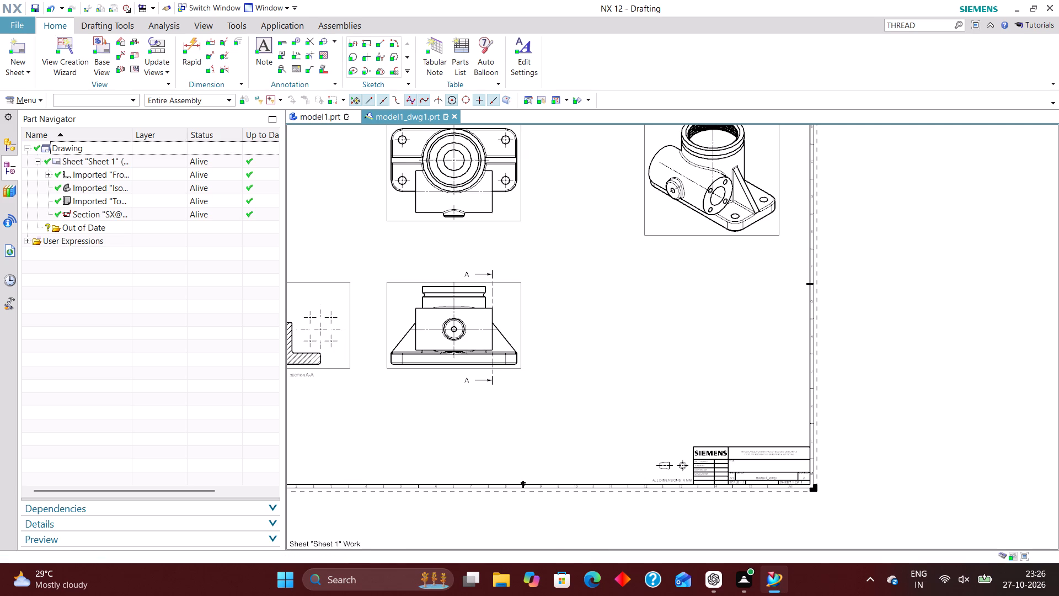
Reopen section line A-A's sketch on the front view and set its distance from the upper collar's right edge to 9 mm.
scroll(393, 350, down, 3)
scroll(365, 348, up, 4)
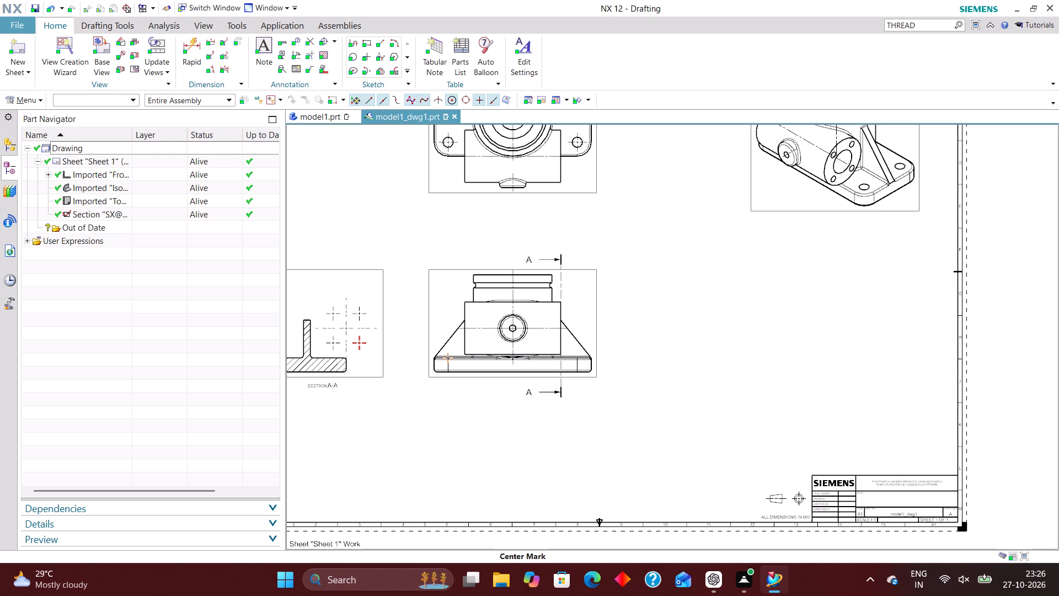
scroll(562, 289, up, 3)
double_click(561, 289)
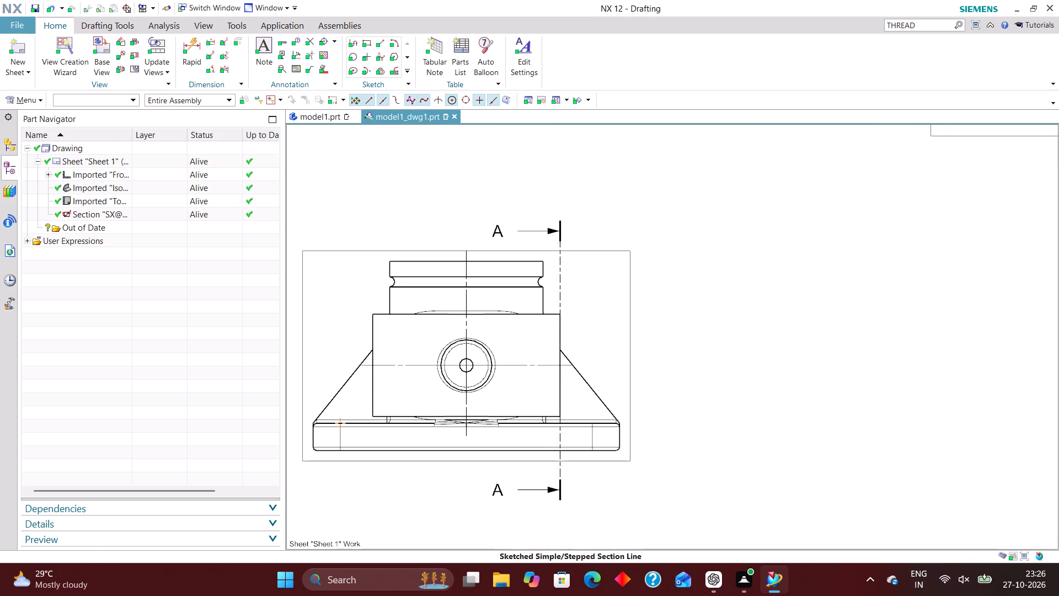
click(260, 77)
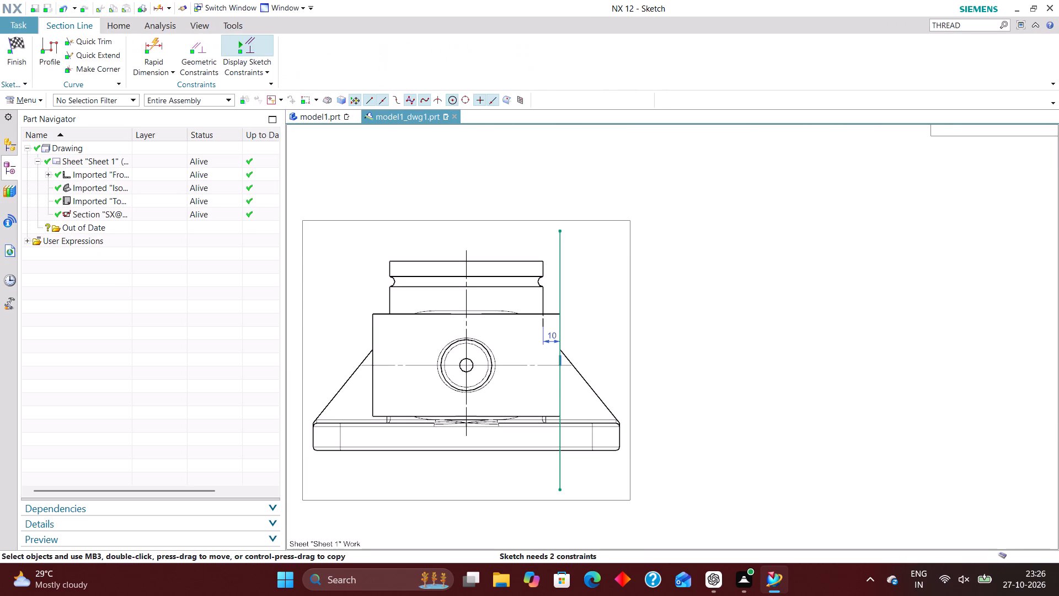
double_click(551, 340)
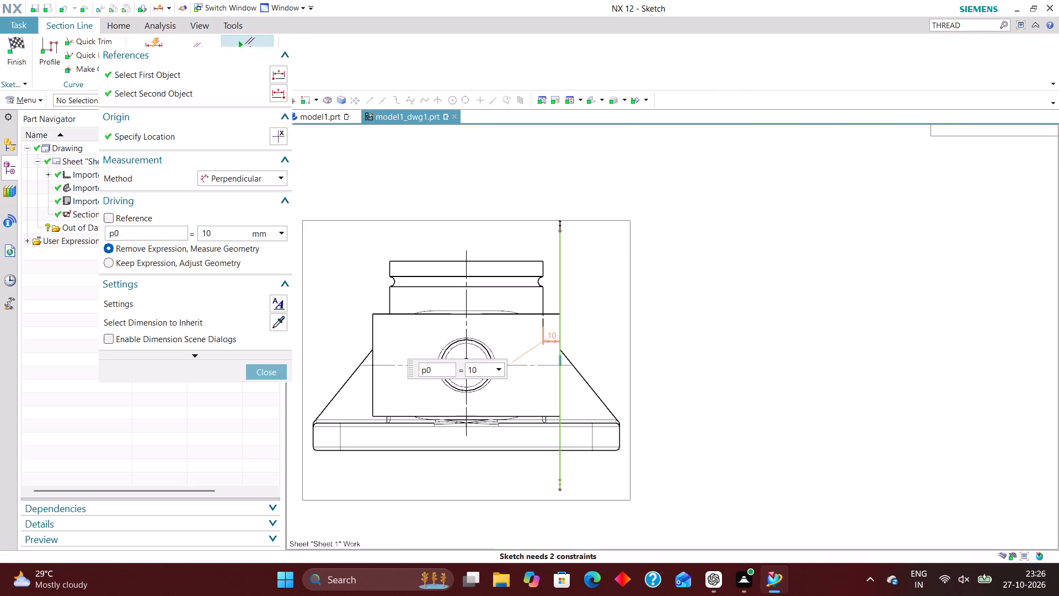
key(9)
key(Return)
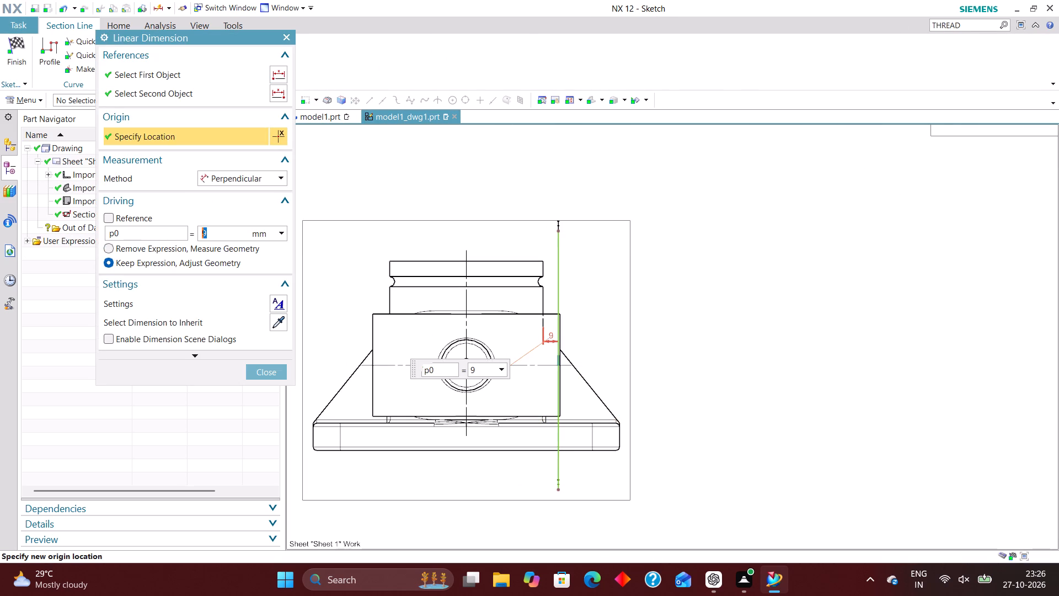
click(274, 375)
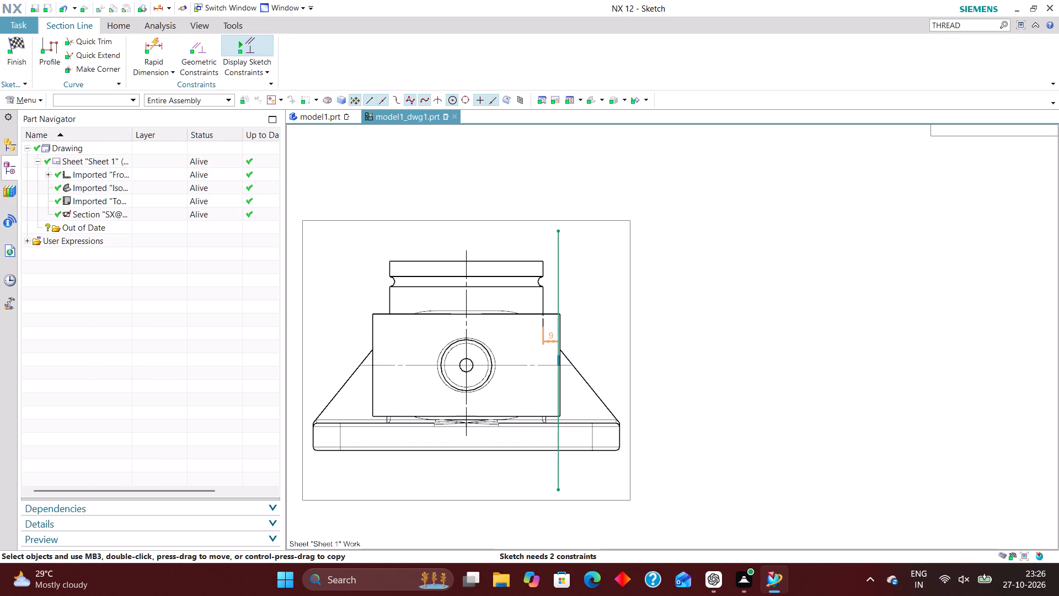
Finish the sketch, accept the section line edit and update the out-of-date drawing.
click(17, 50)
scroll(566, 294, down, 3)
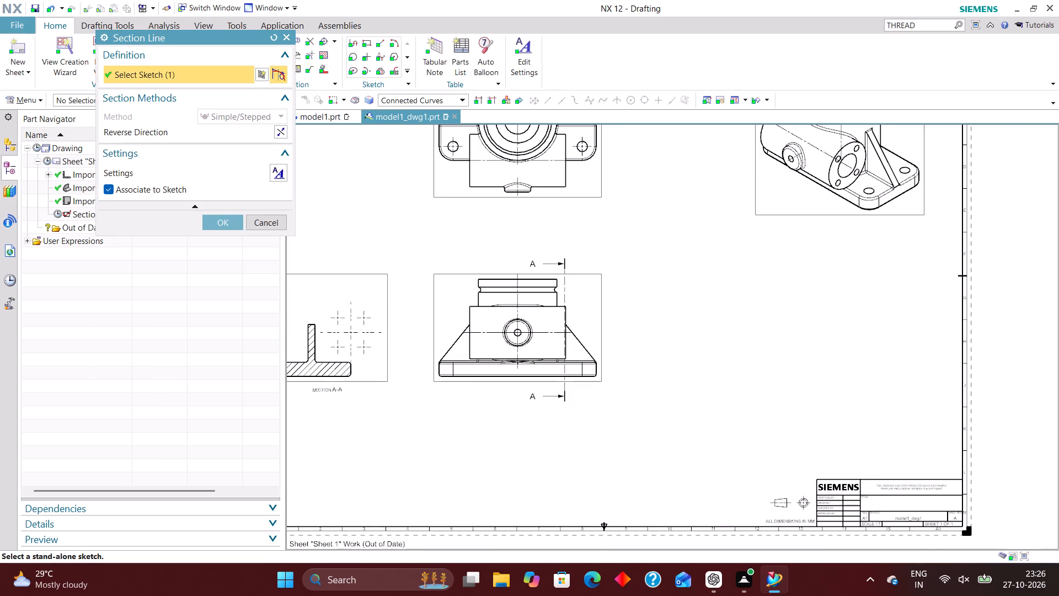
scroll(589, 316, down, 3)
scroll(581, 327, up, 2)
click(229, 219)
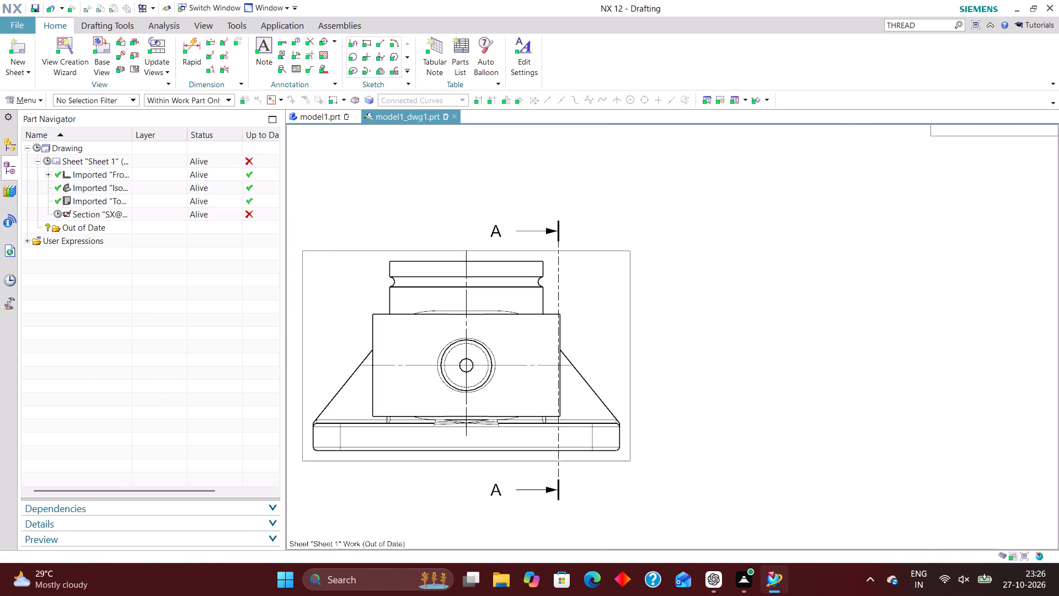
scroll(526, 188, down, 3)
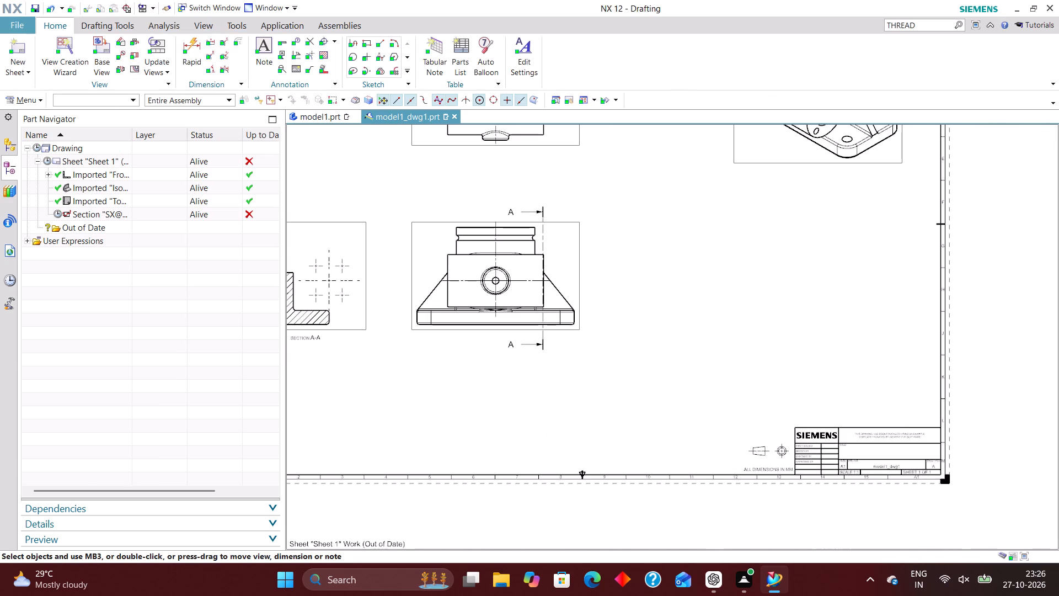
click(38, 147)
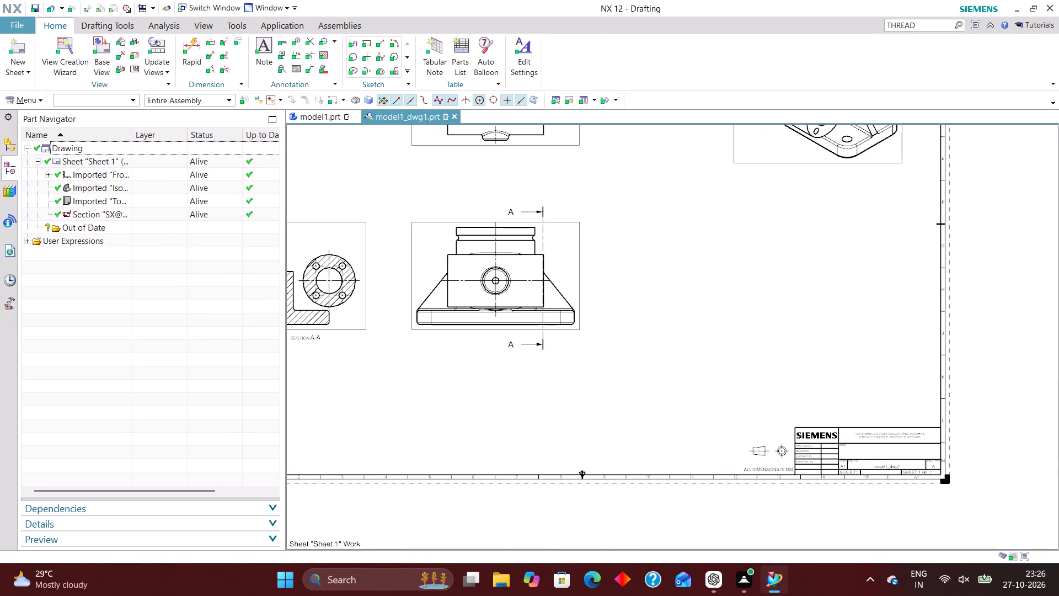
In section view A-A, hide the rib's right edge and the base's right-hand top edge, right side edge and upper-right corner arc.
scroll(505, 295, down, 3)
scroll(376, 291, up, 7)
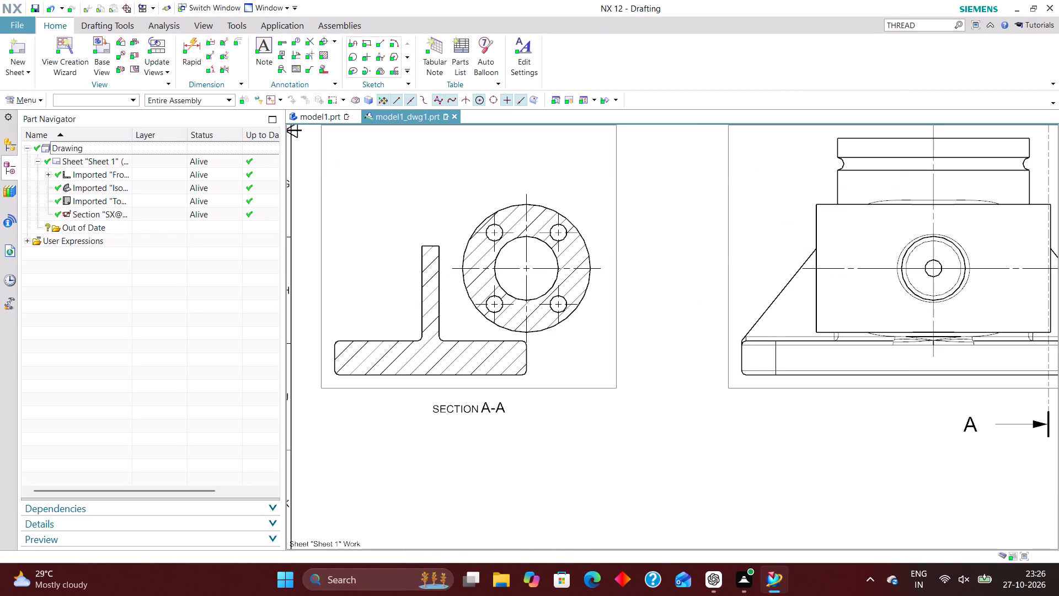
scroll(453, 345, up, 3)
scroll(456, 369, down, 3)
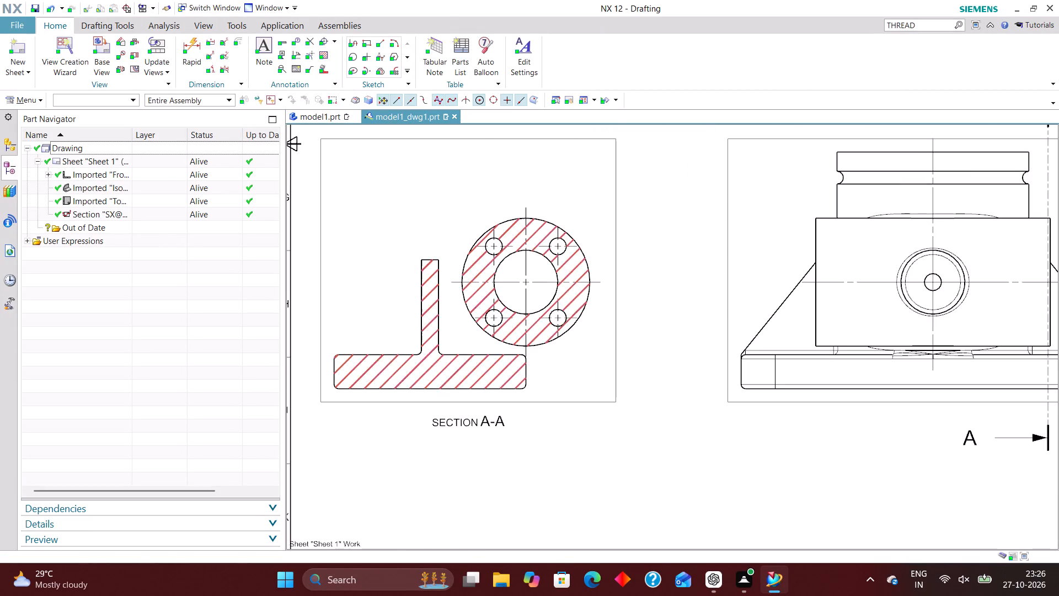
scroll(510, 299, up, 3)
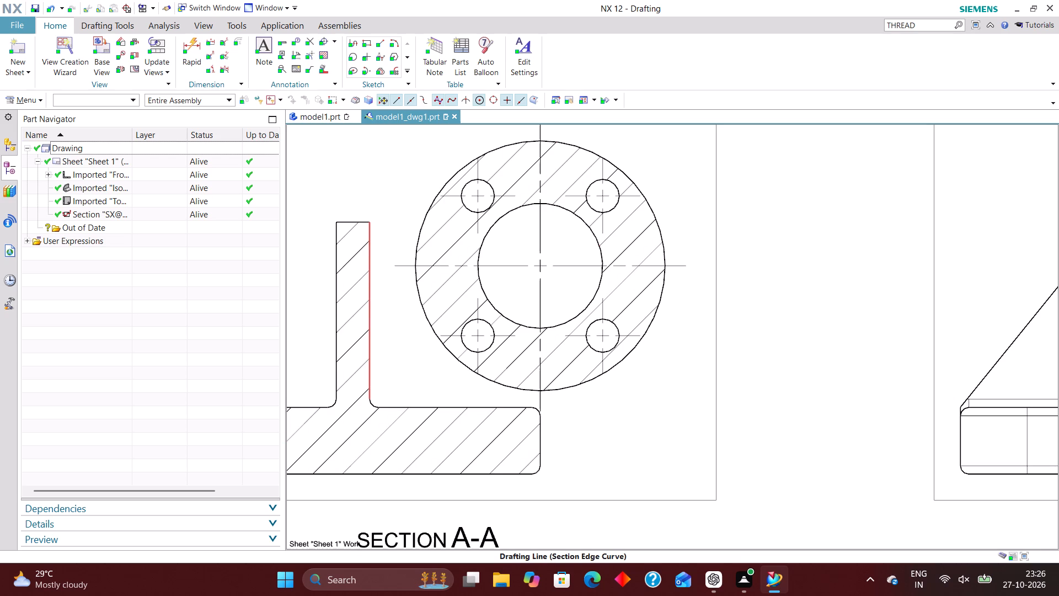
right_drag(369, 338, 368, 378)
scroll(447, 380, down, 2)
scroll(445, 405, up, 4)
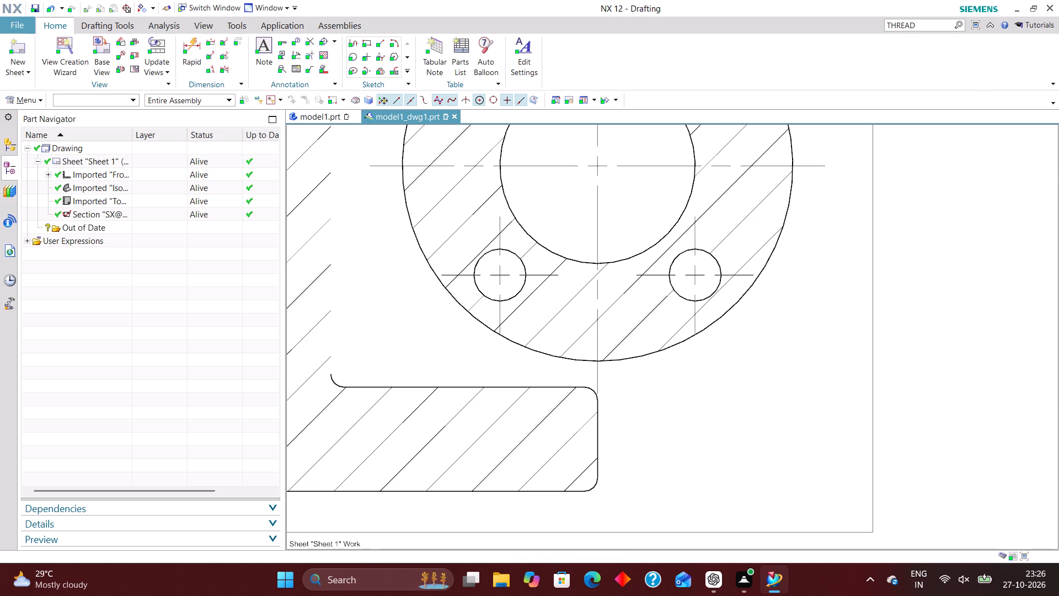
right_drag(456, 386, 457, 412)
right_drag(598, 425, 601, 464)
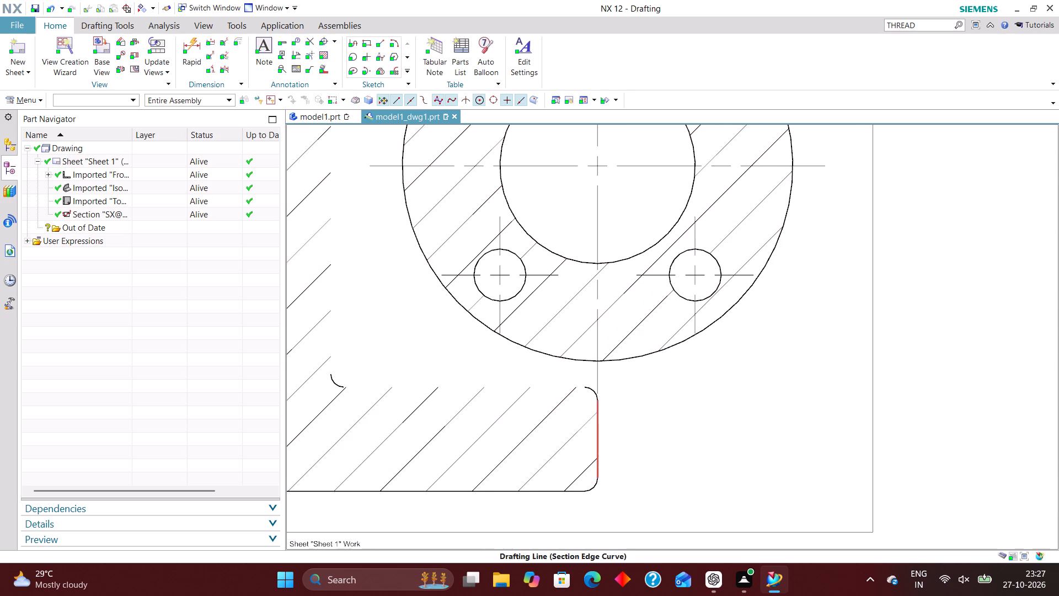
right_drag(601, 464, 601, 475)
right_drag(589, 387, 592, 423)
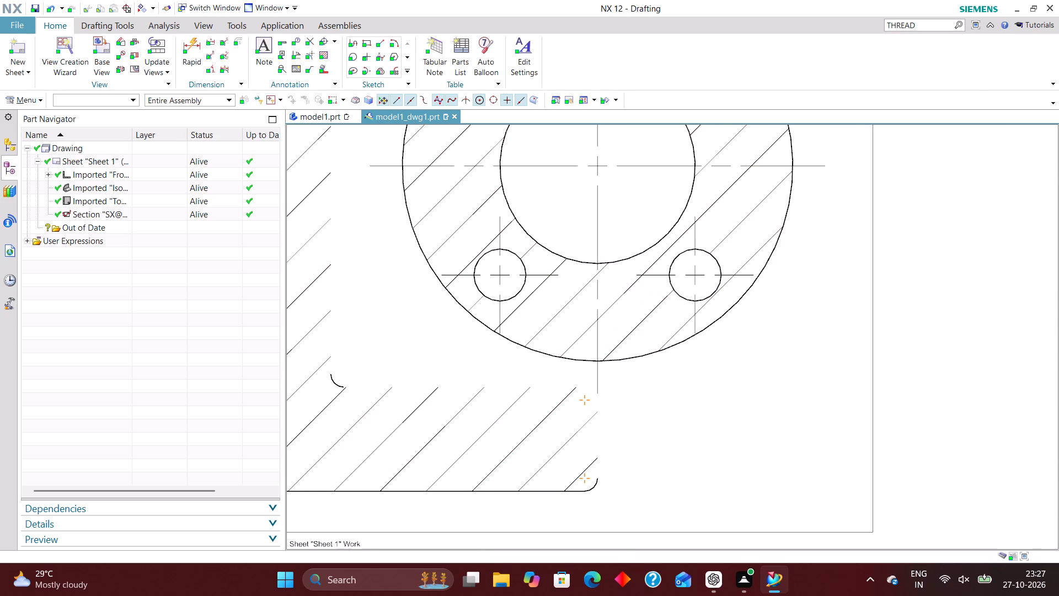
In section view A-A, hide the hatching, the base's bottom edge, its left-hand top edge and its upper-left corner arc.
scroll(673, 423, down, 3)
right_drag(576, 416, 577, 463)
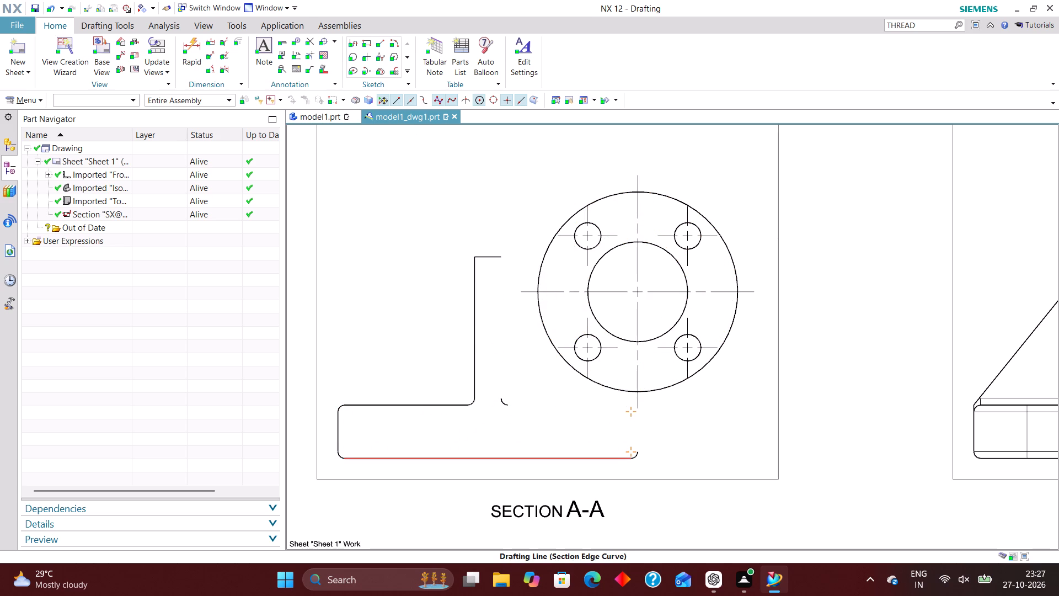
right_drag(594, 456, 592, 486)
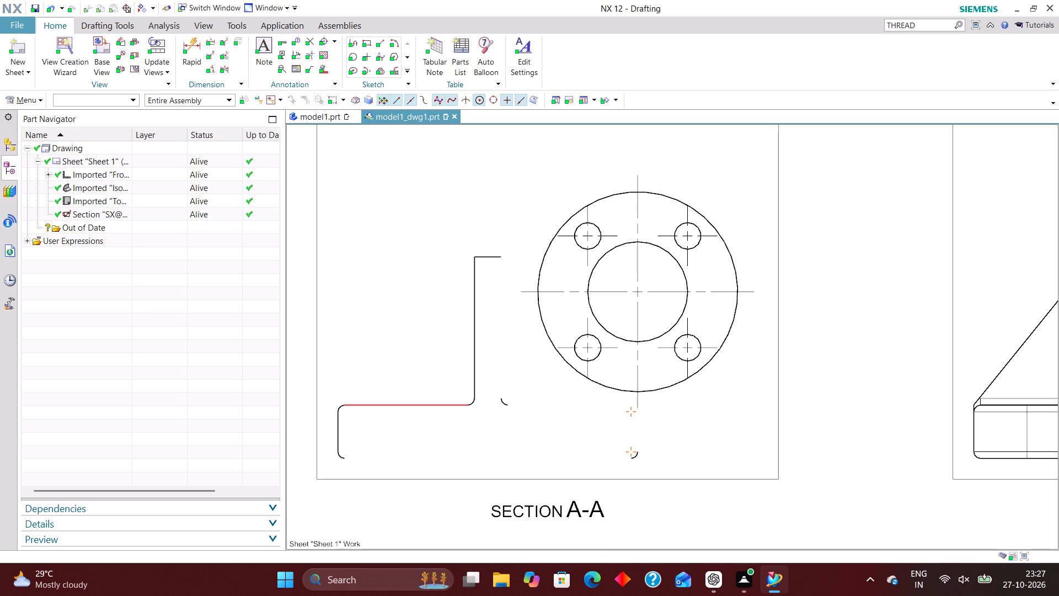
right_drag(426, 402, 426, 427)
right_drag(337, 411, 342, 475)
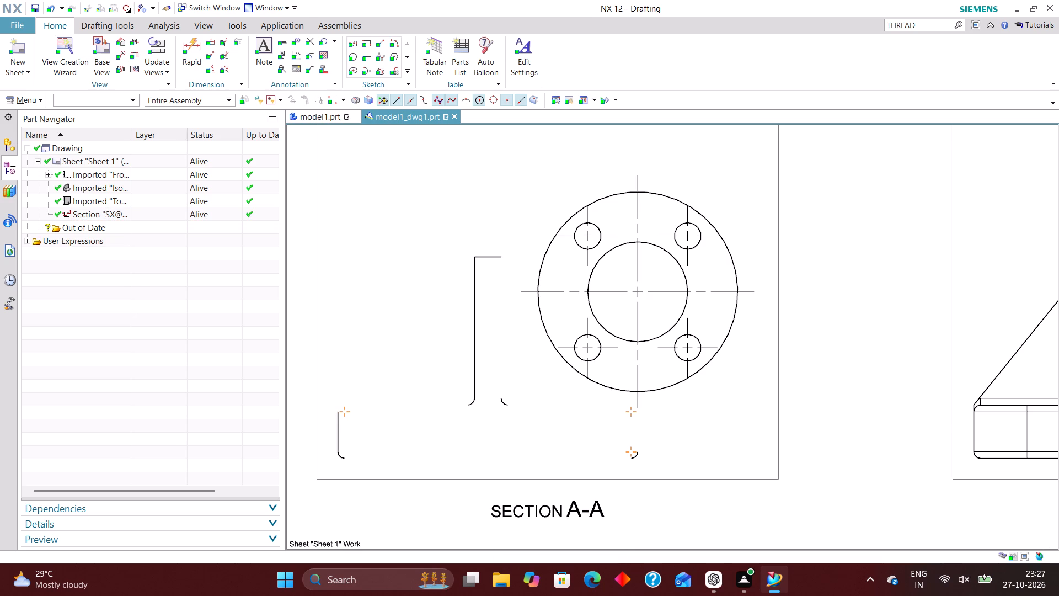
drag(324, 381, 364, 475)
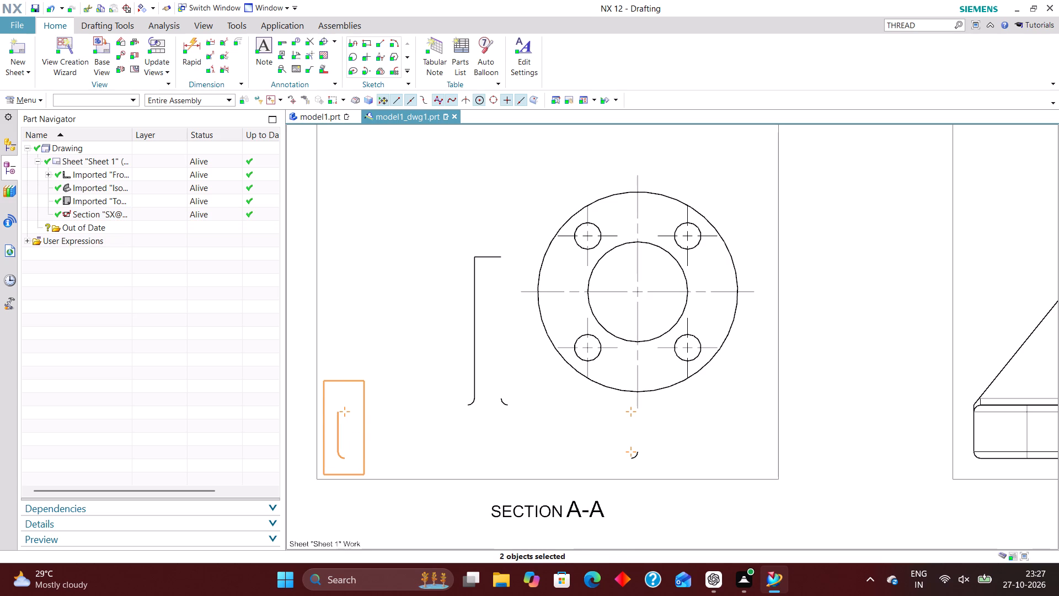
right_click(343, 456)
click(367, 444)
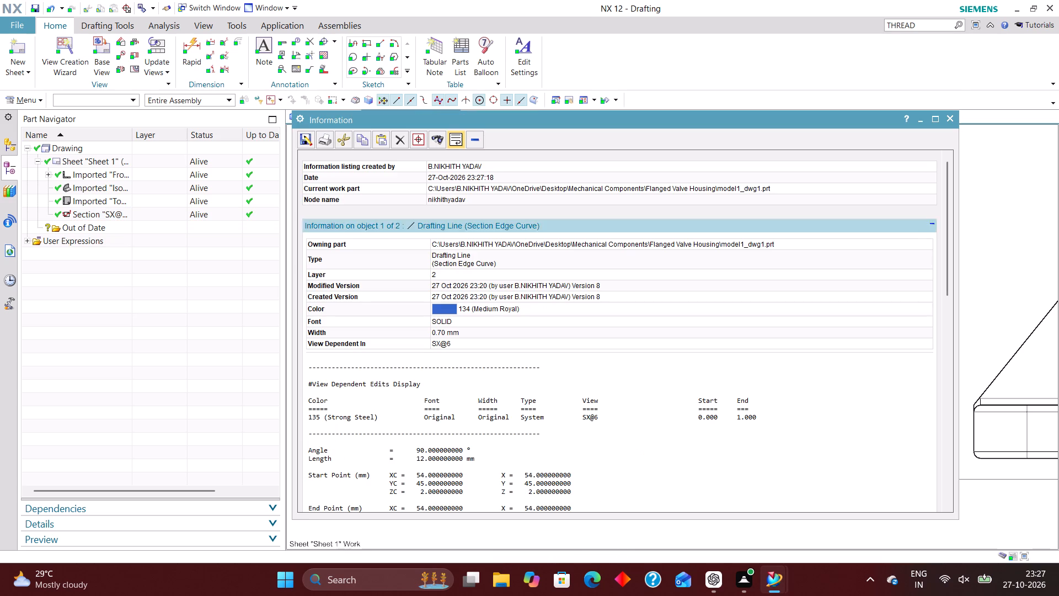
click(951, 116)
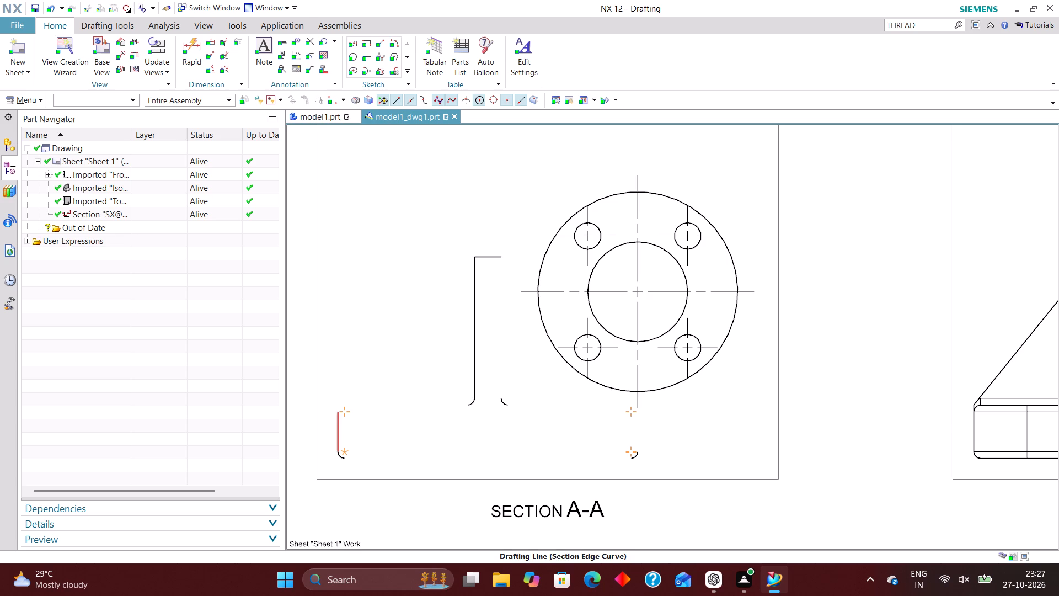
In section view A-A, hide the remaining base and rib edges, fillets and corner arcs, leaving only the circular flange.
right_drag(339, 416, 340, 457)
right_drag(339, 450, 348, 474)
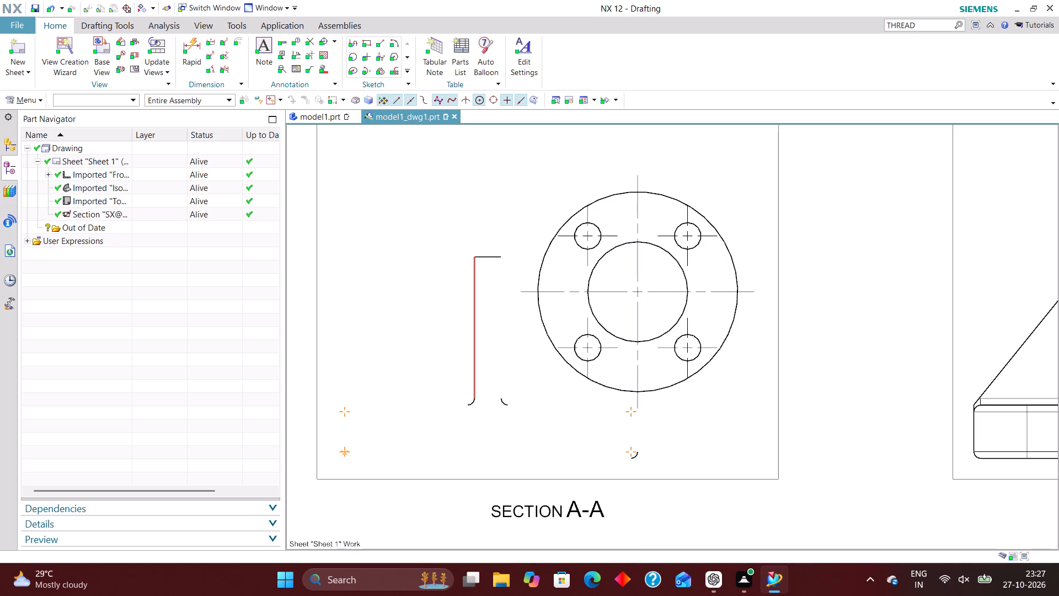
right_drag(475, 307, 477, 384)
right_drag(505, 397, 509, 439)
right_drag(473, 390, 470, 453)
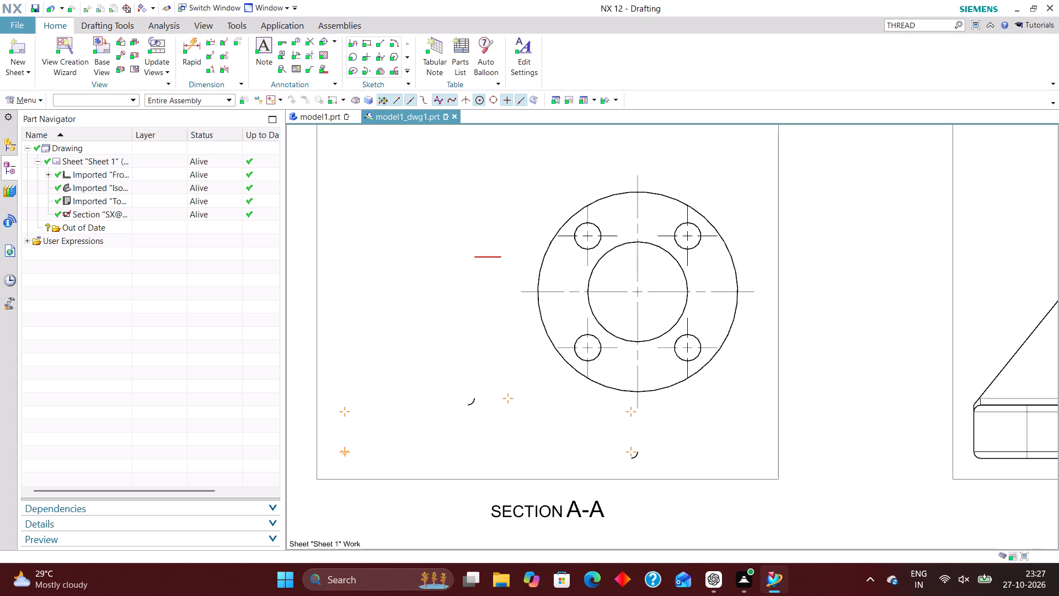
right_drag(490, 254, 482, 293)
right_drag(474, 398, 470, 435)
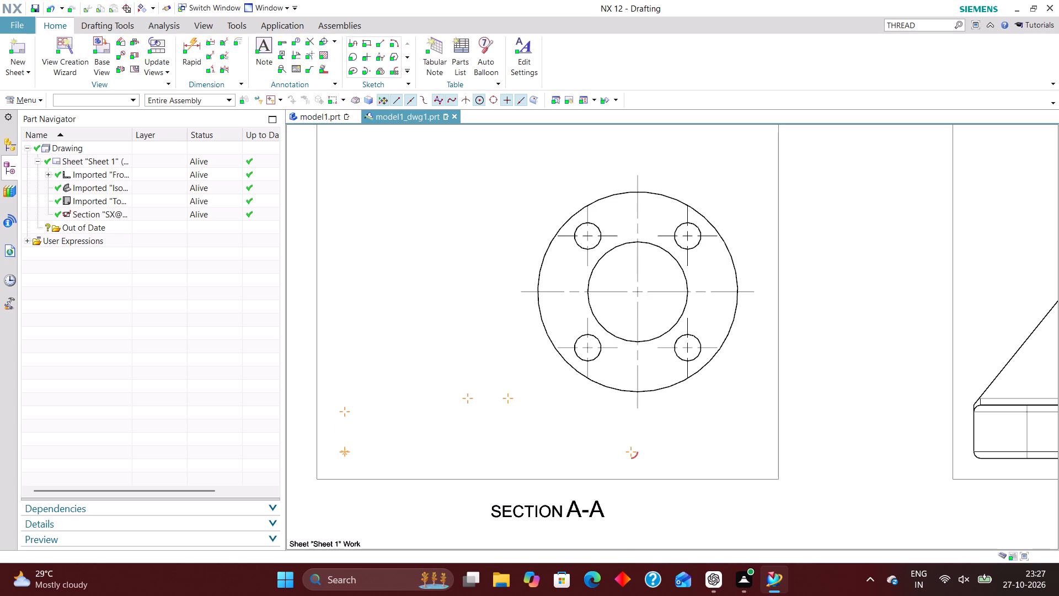
right_drag(637, 453, 630, 480)
scroll(494, 412, down, 2)
scroll(416, 407, down, 3)
scroll(573, 405, up, 1)
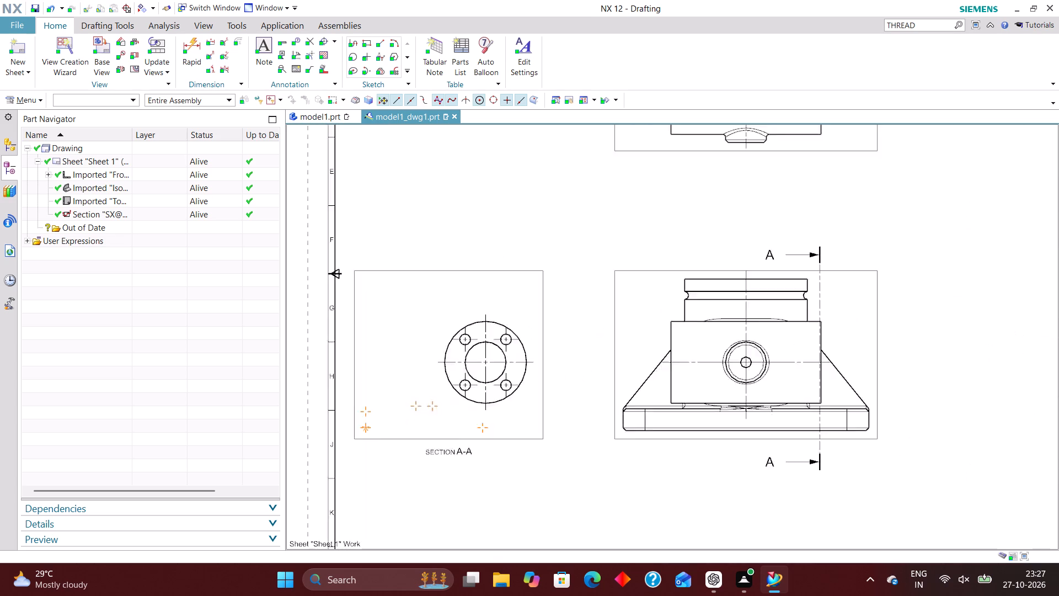
scroll(573, 405, up, 1)
click(535, 521)
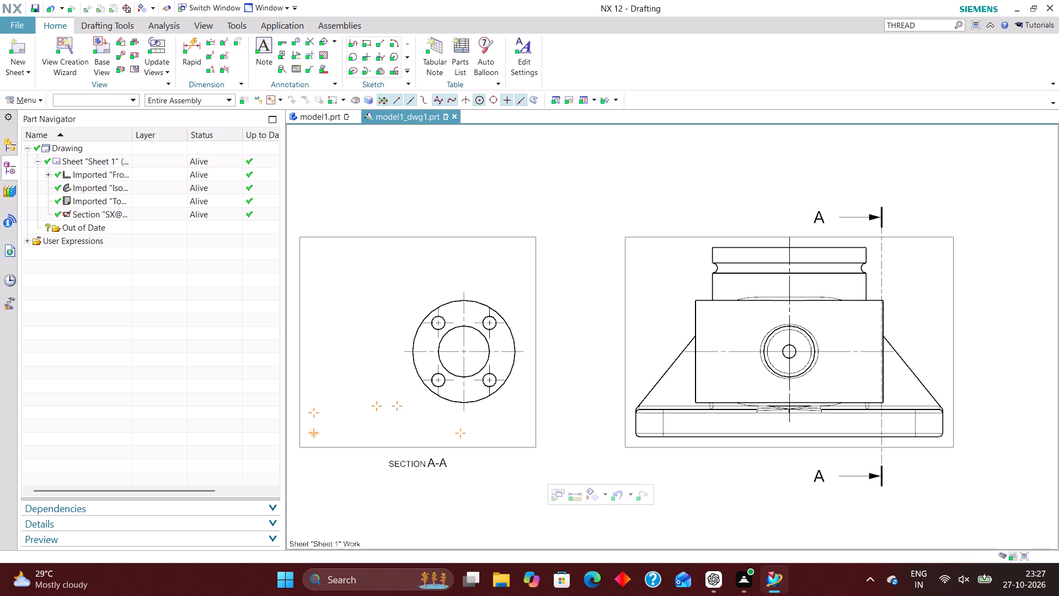
Start a section line on the front view and sketch a vertical line about 192 mm long near the round boss's centre.
scroll(450, 386, down, 3)
scroll(629, 467, down, 1)
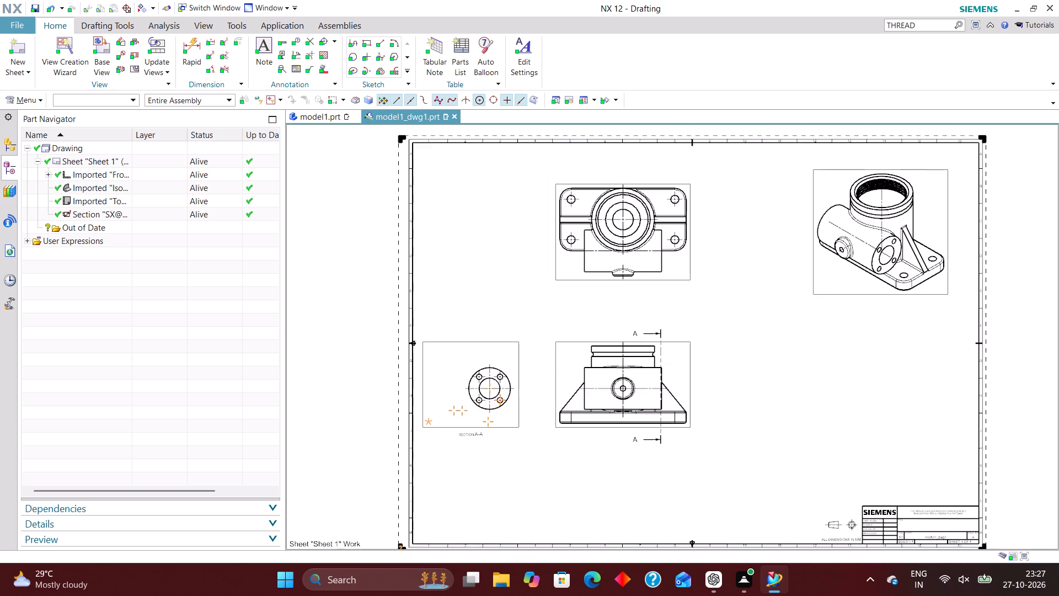
scroll(673, 447, up, 2)
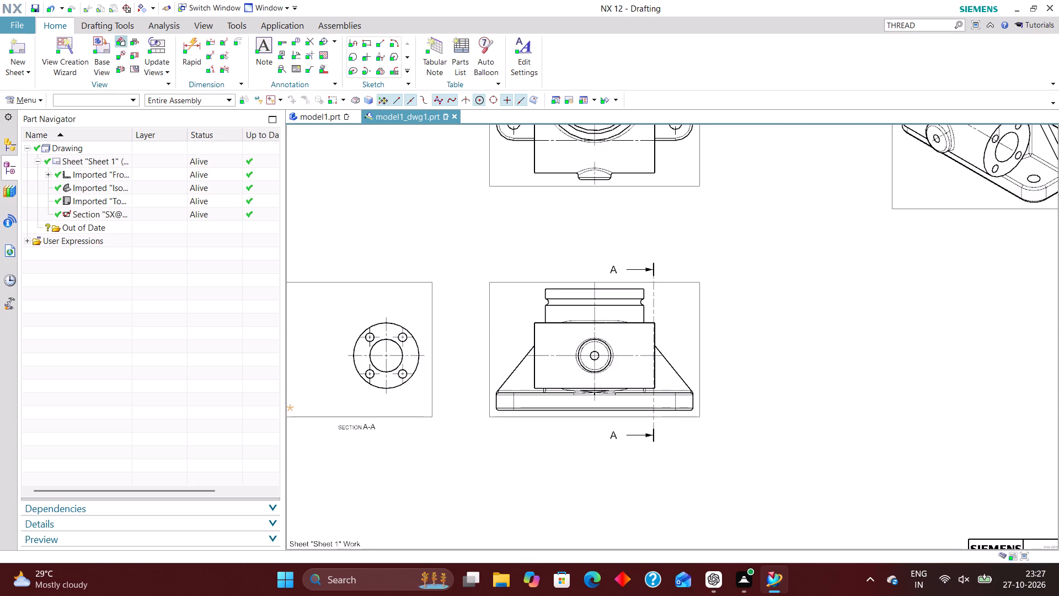
click(135, 39)
click(702, 330)
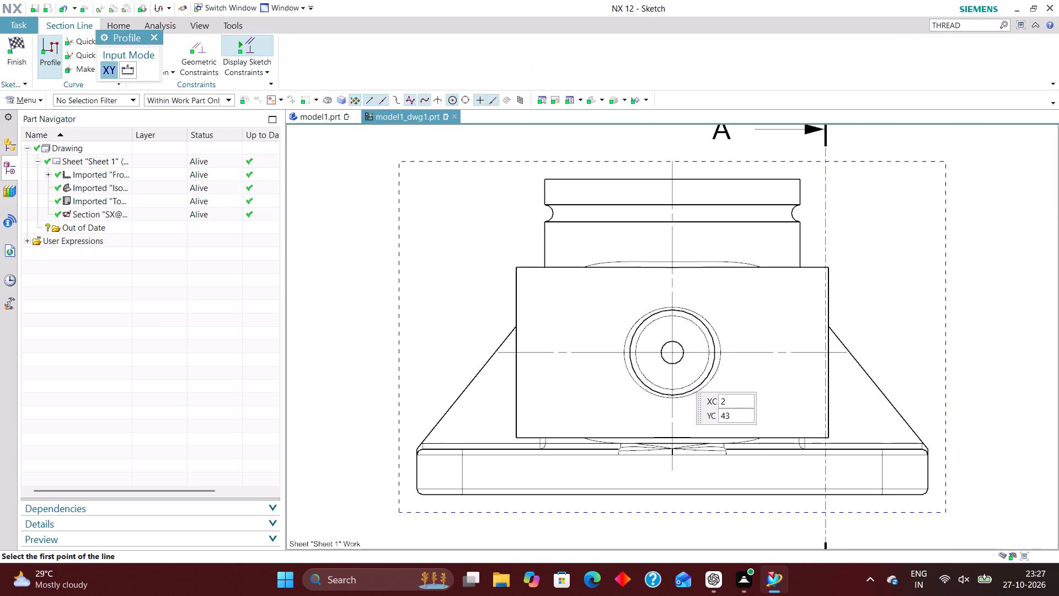
scroll(665, 355, up, 2)
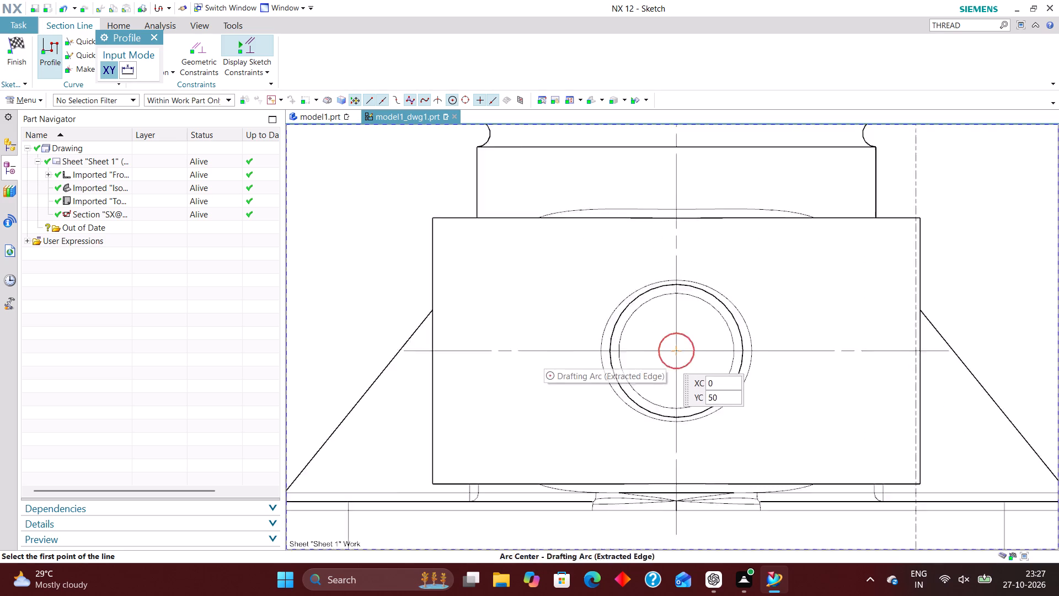
scroll(665, 355, up, 2)
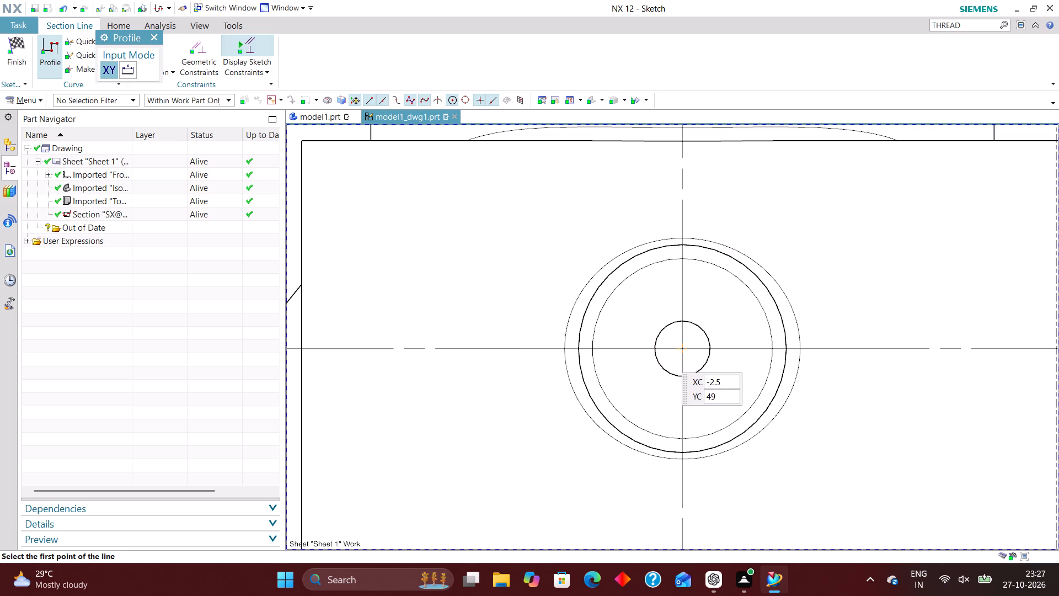
scroll(632, 310, down, 5)
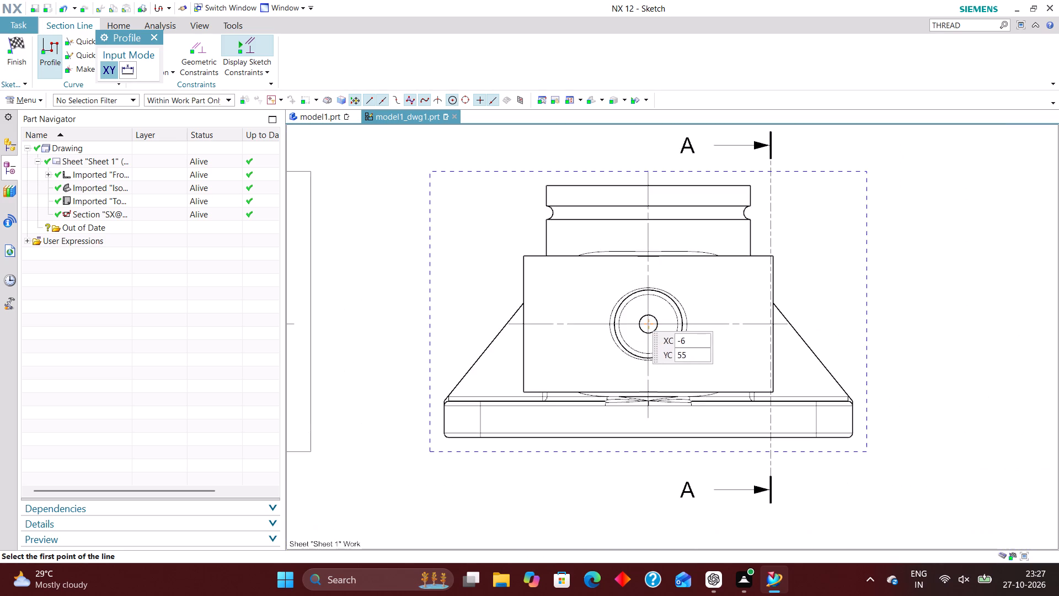
scroll(585, 360, down, 2)
scroll(628, 269, up, 1)
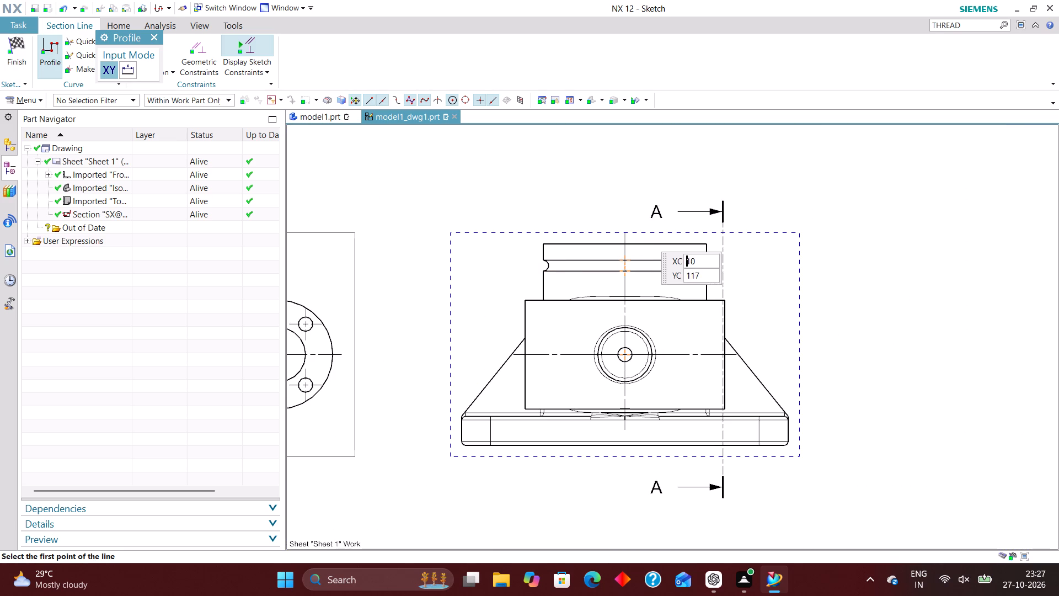
click(618, 157)
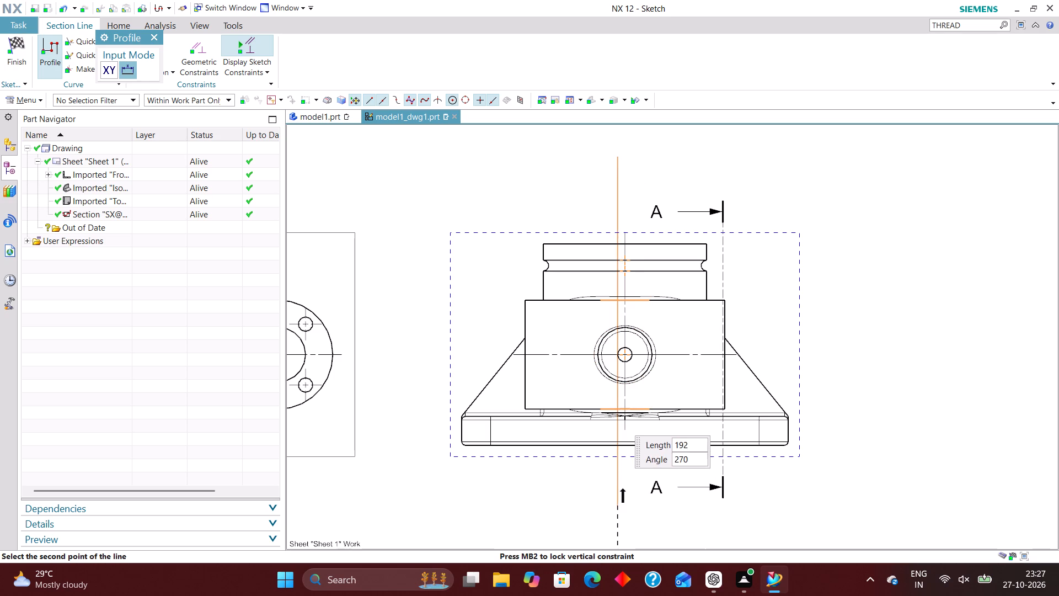
click(617, 508)
click(154, 38)
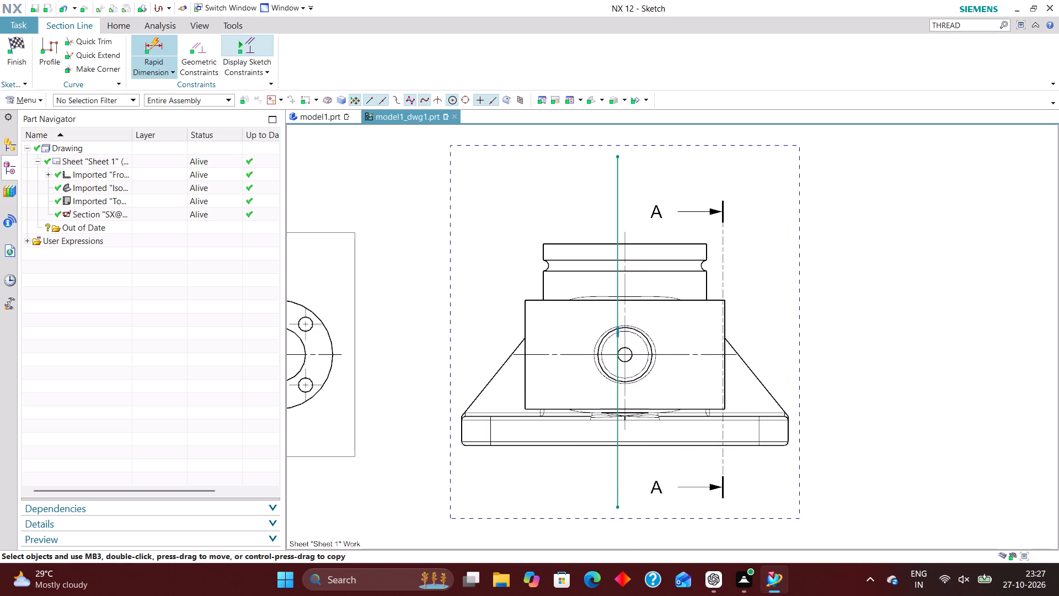
Constrain the sketched line's midpoint coincident with the round boss's circle centre in the front view.
click(153, 40)
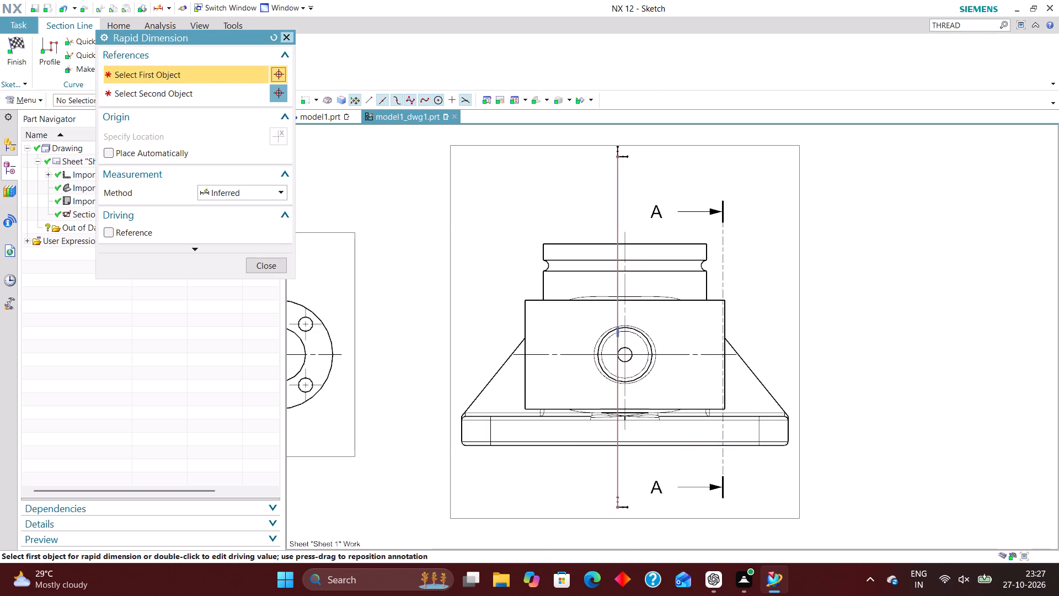
click(288, 40)
click(197, 46)
click(116, 79)
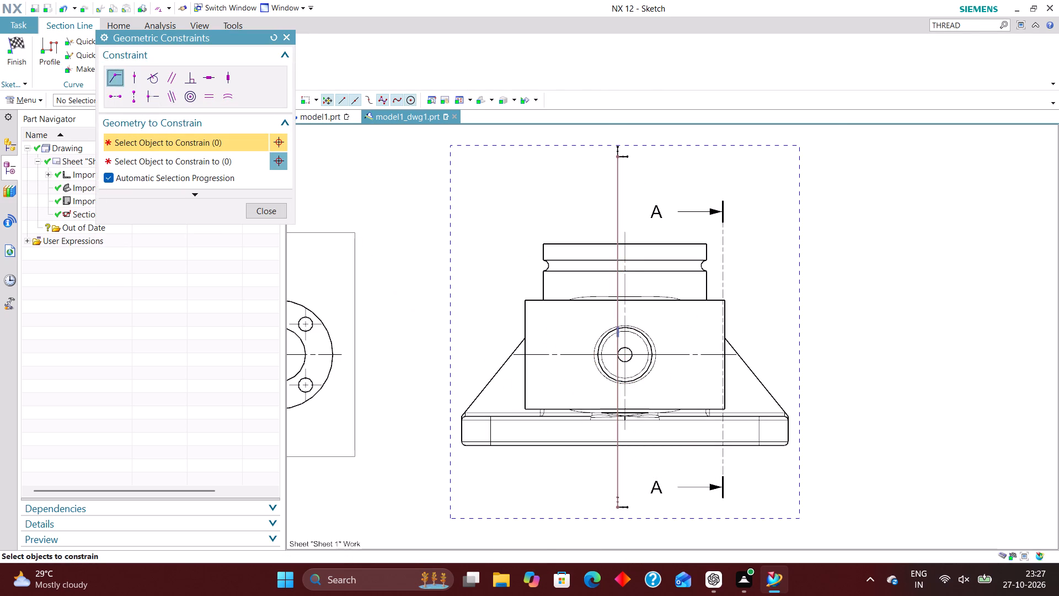
scroll(632, 362, up, 6)
click(571, 242)
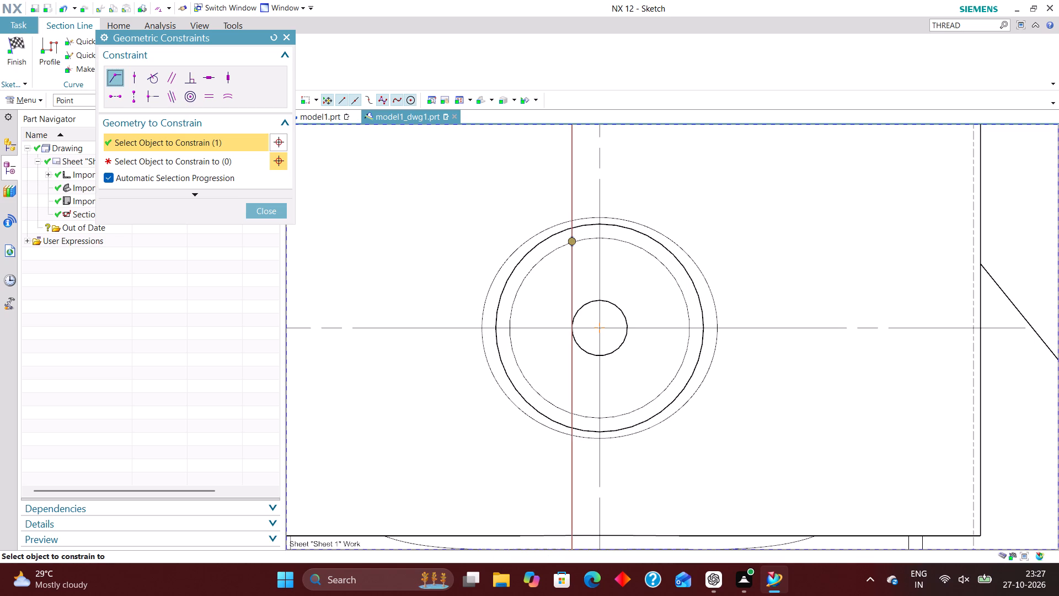
click(705, 319)
scroll(595, 291, down, 6)
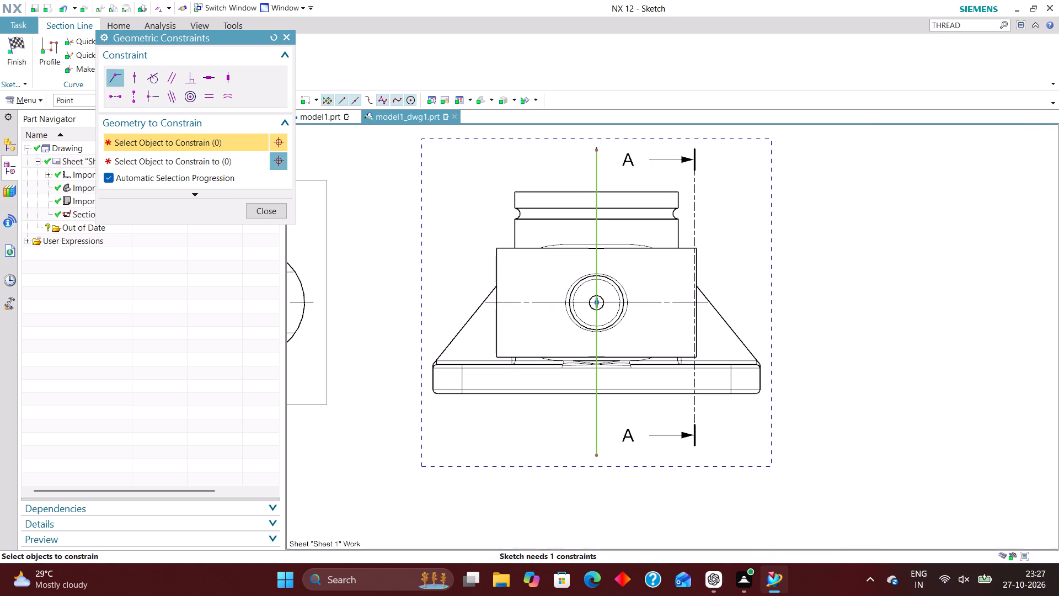
click(269, 212)
Finish the sketch and accept the stand-alone simple/stepped section line B-B, associated to its sketch.
click(19, 39)
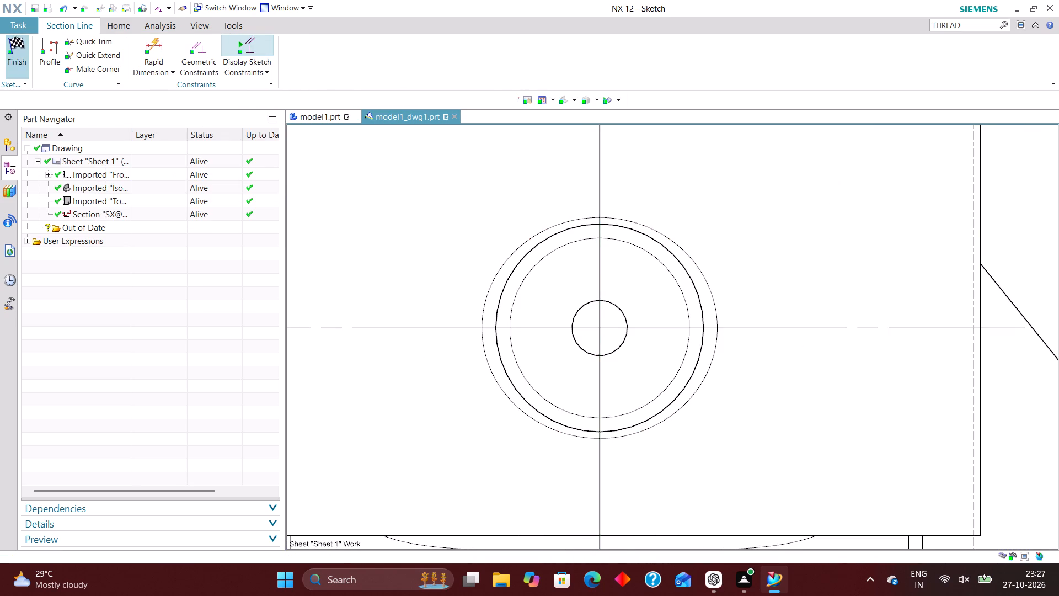
scroll(536, 285, down, 6)
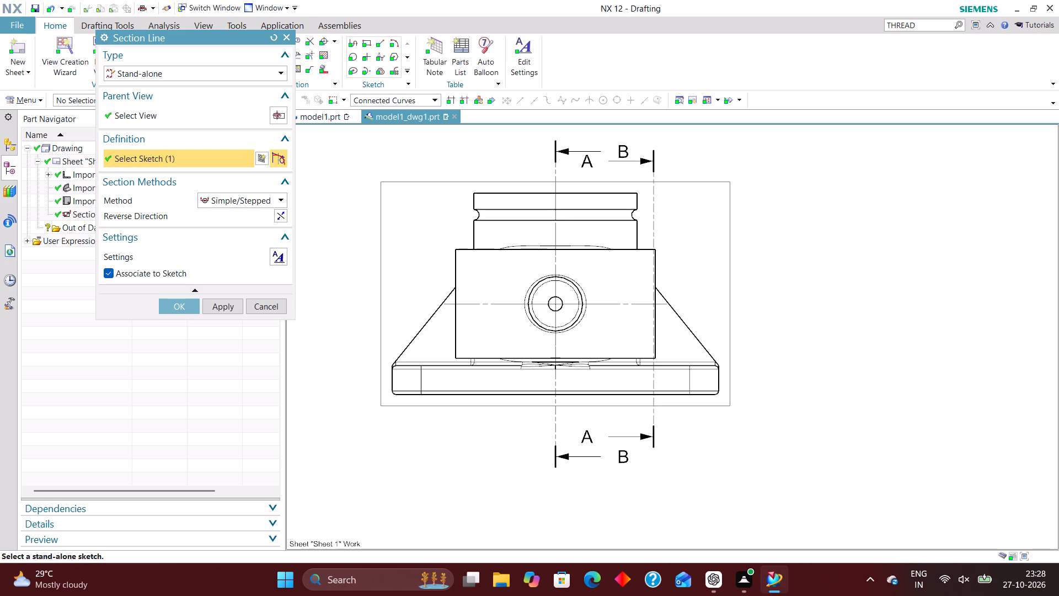
click(179, 300)
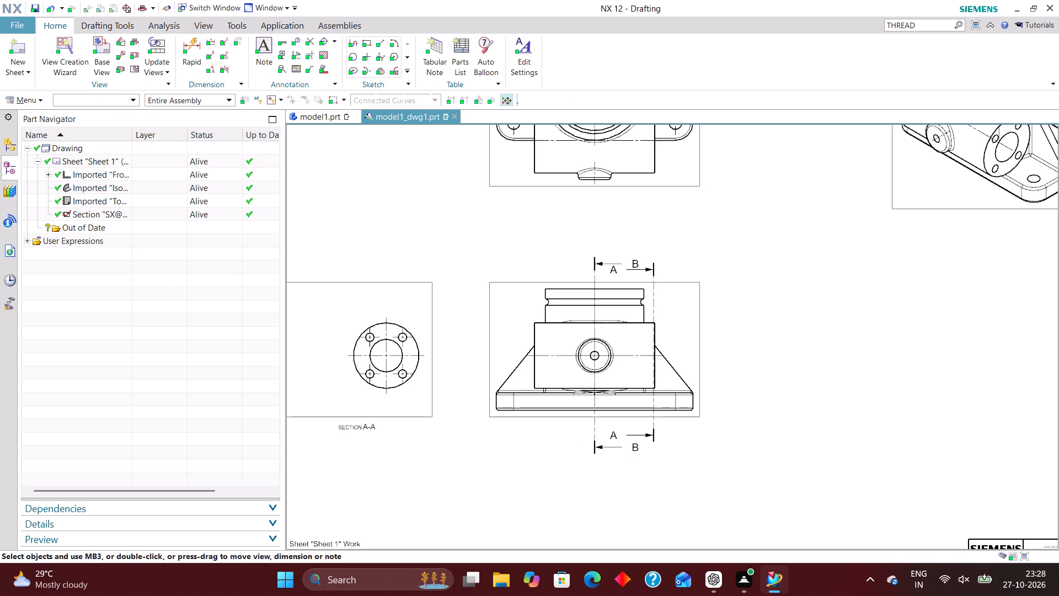
Create a section view from the existing section line B-B and place it to the right of the front view.
click(135, 55)
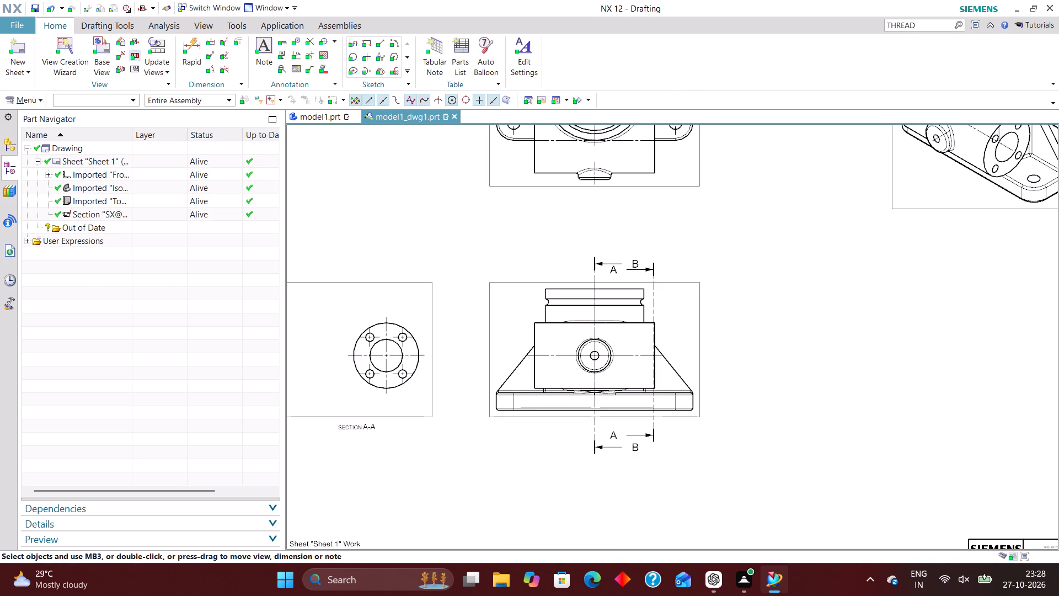
click(596, 274)
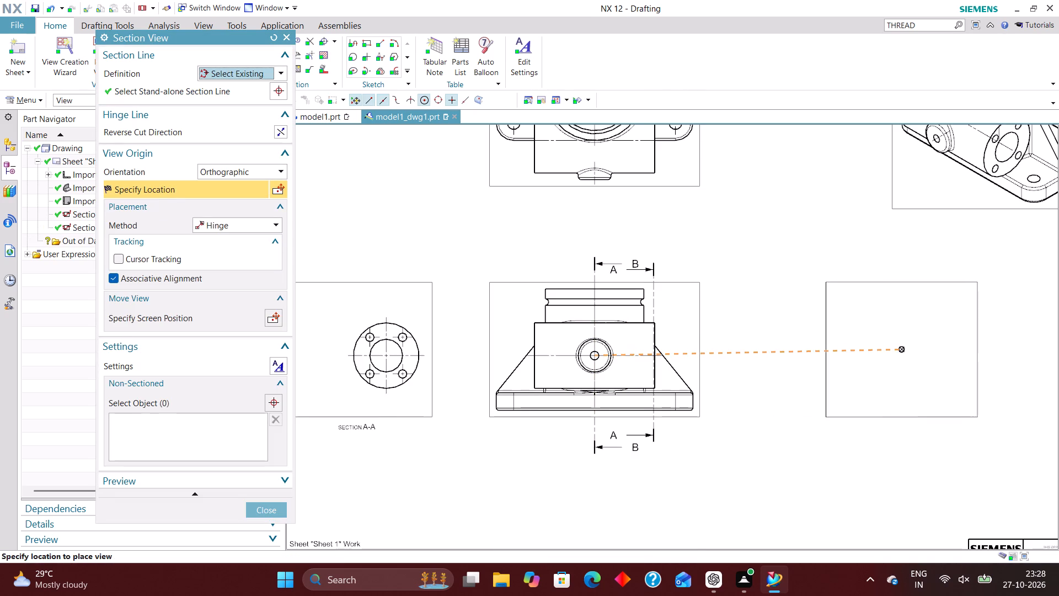
click(826, 340)
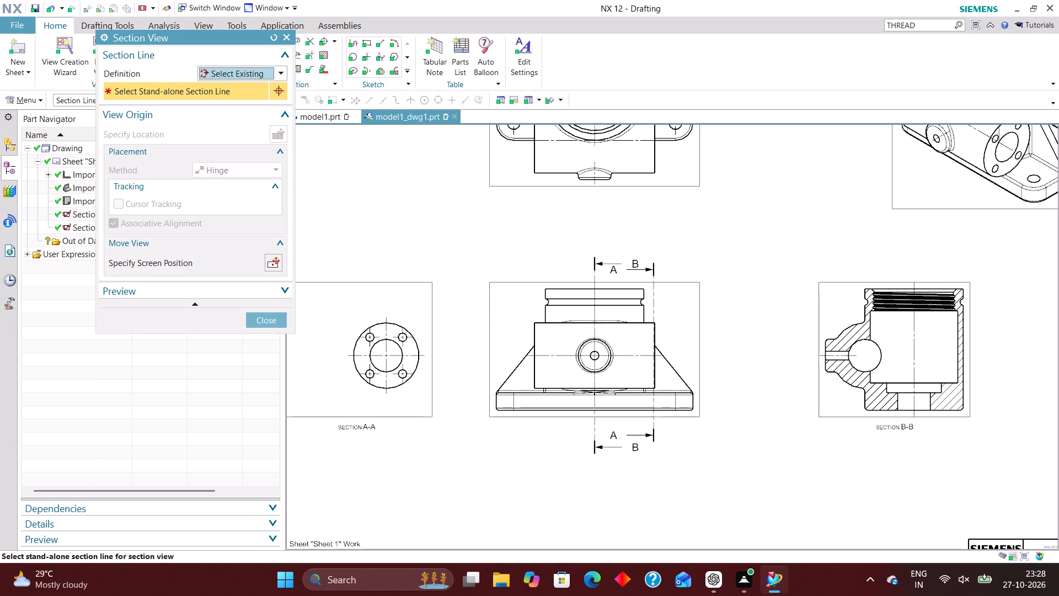
Examine section view B-B, including how the bore's internal thread is drawn, and leave the Section View command.
scroll(943, 316, up, 4)
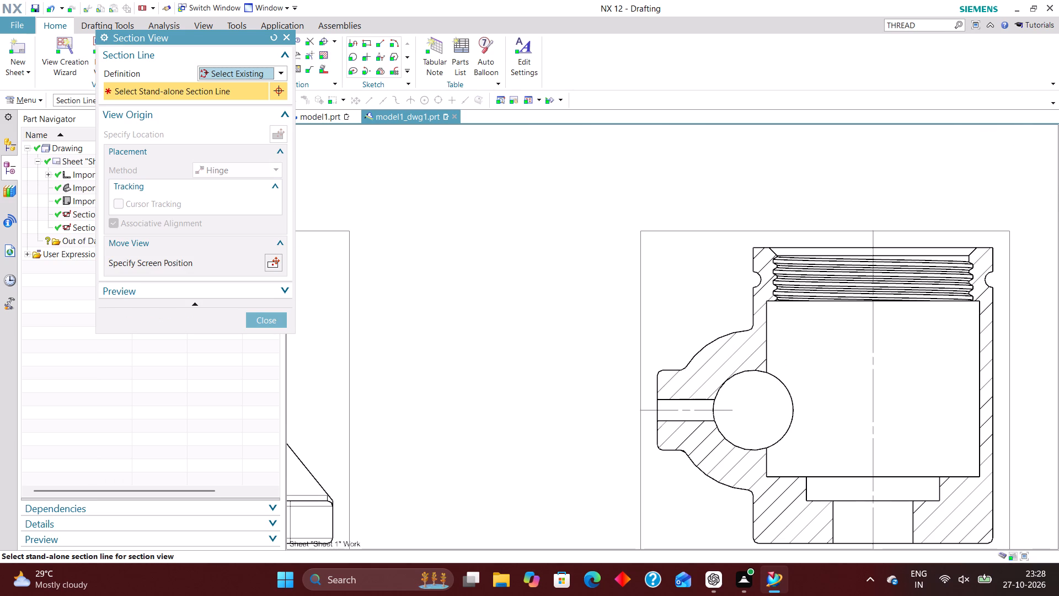
scroll(806, 272, up, 6)
scroll(712, 246, down, 6)
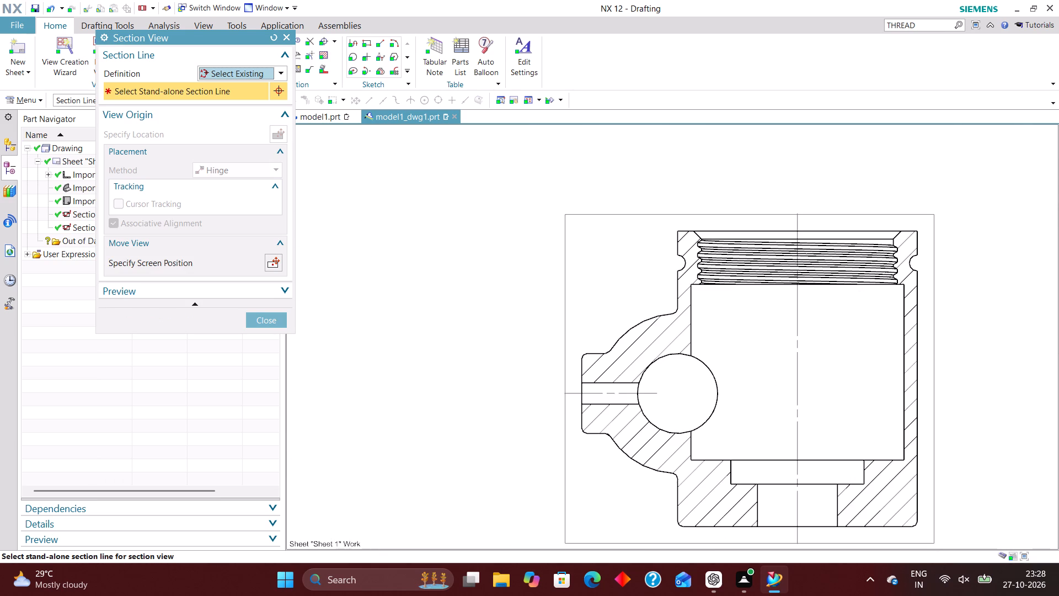
scroll(717, 253, up, 5)
scroll(670, 262, down, 10)
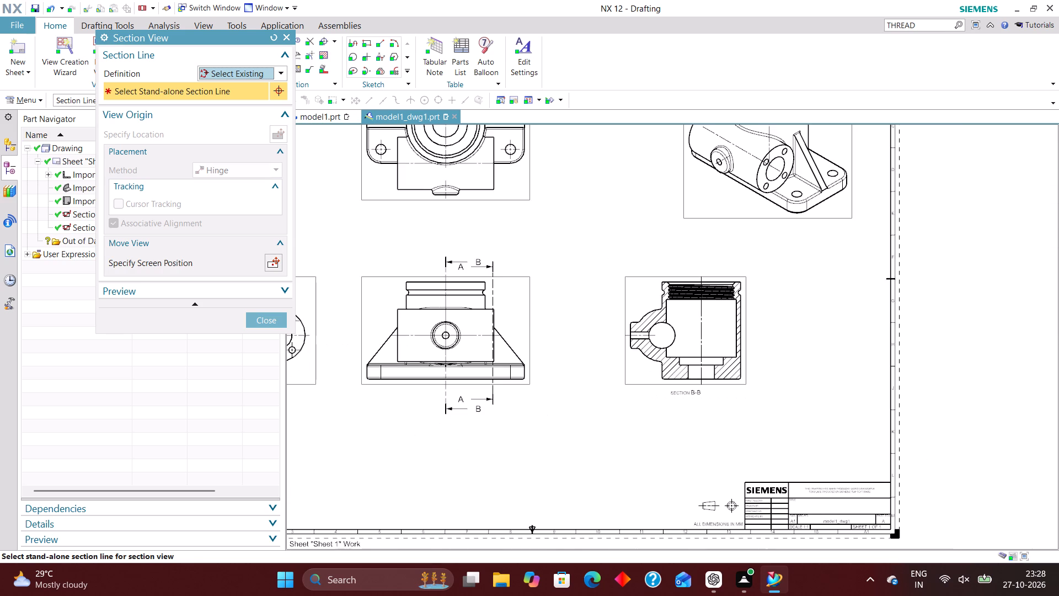
right_drag(821, 295, 718, 305)
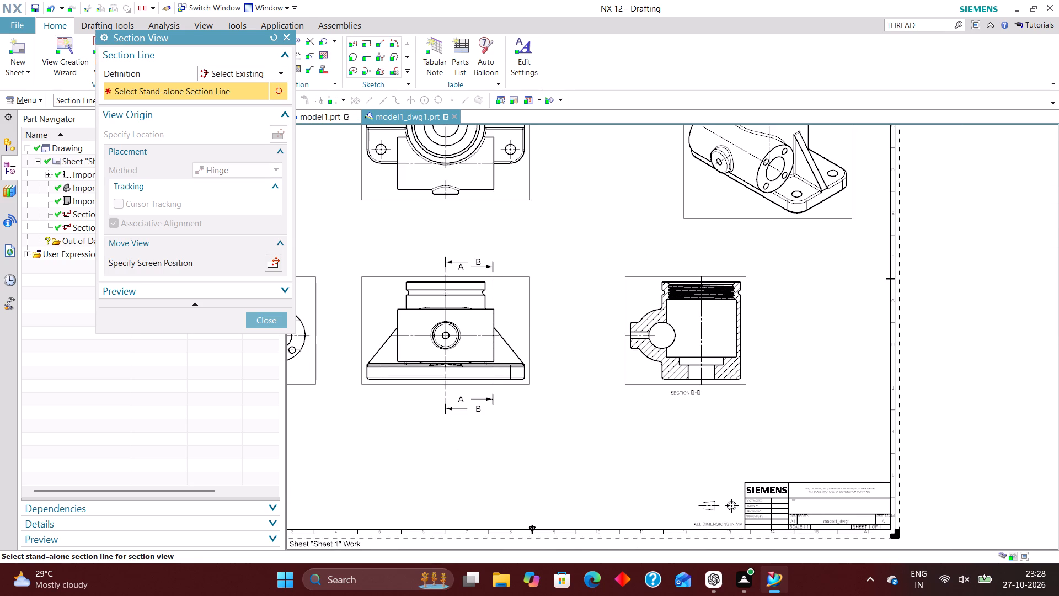
scroll(665, 340, up, 5)
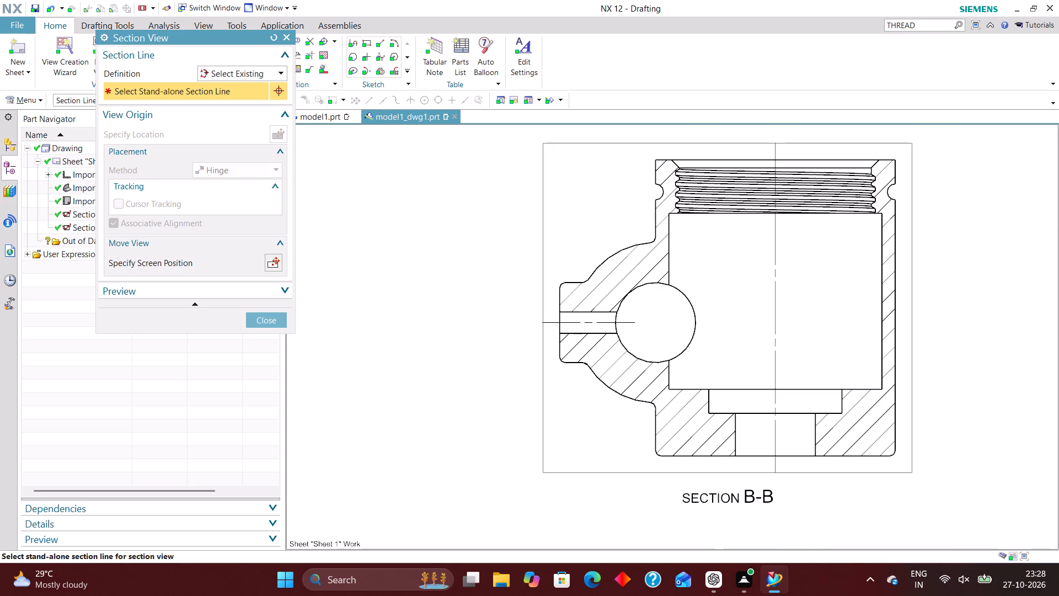
scroll(736, 320, down, 3)
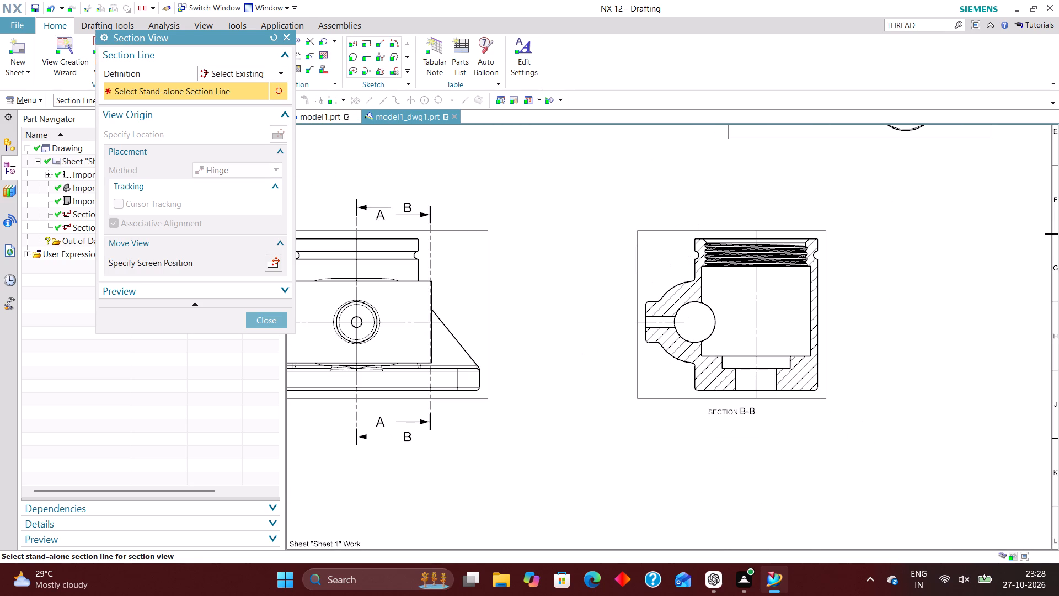
click(275, 319)
scroll(580, 329, down, 3)
scroll(681, 334, up, 3)
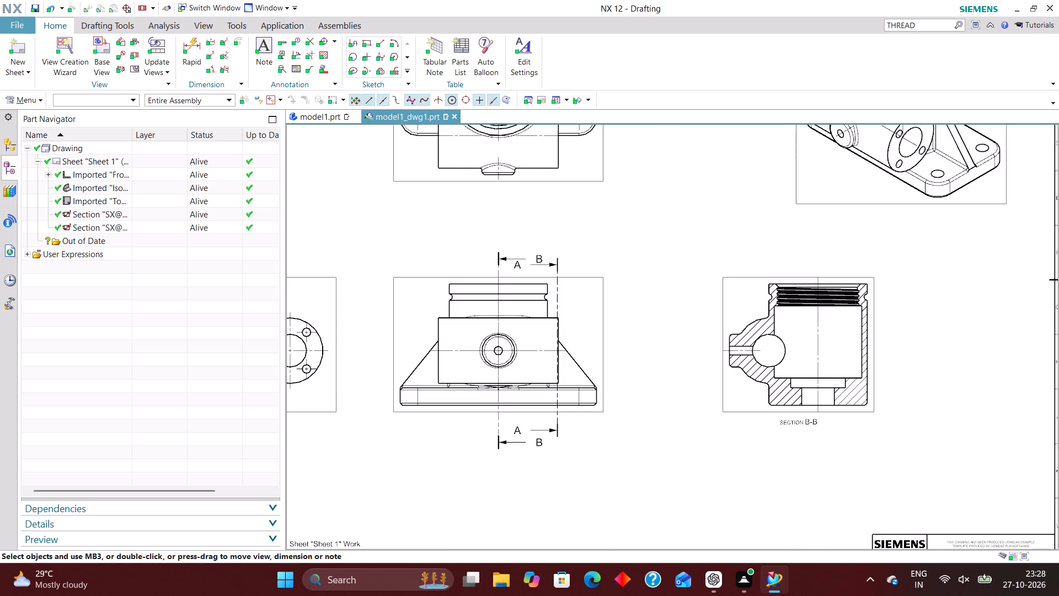
scroll(579, 369, down, 3)
scroll(739, 264, up, 3)
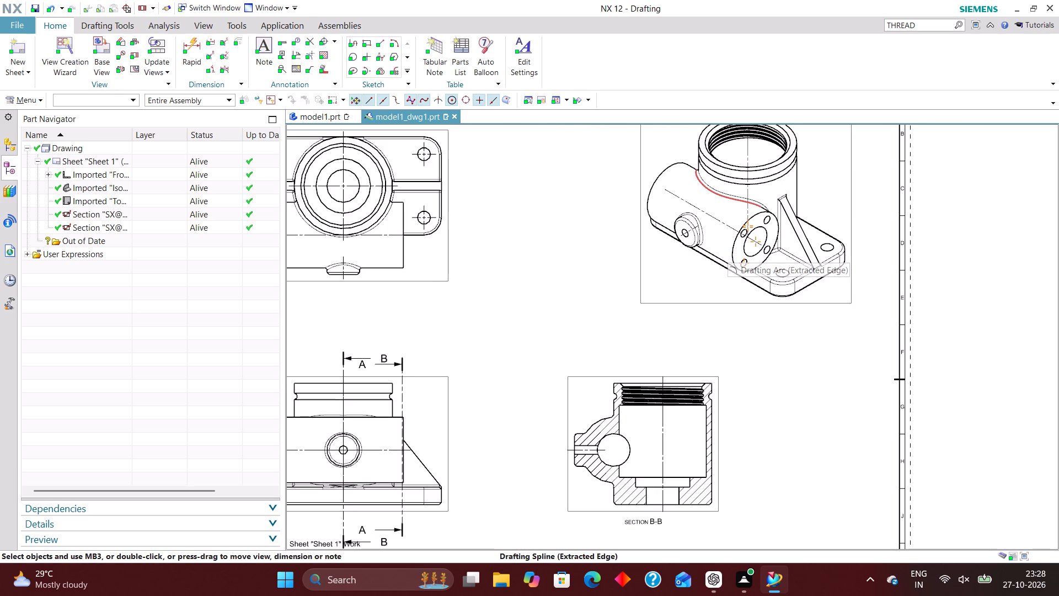
Switch to model1.prt and delete the Threads (26) feature from the housing's upper bore, accepting the product interface deletion.
click(319, 118)
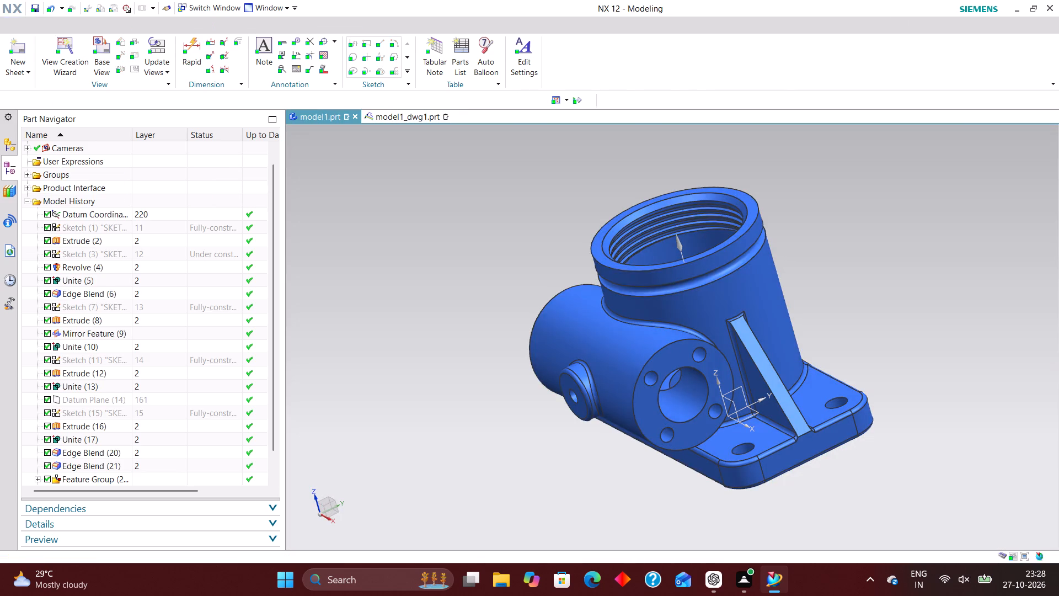
scroll(162, 385, down, 7)
click(162, 464)
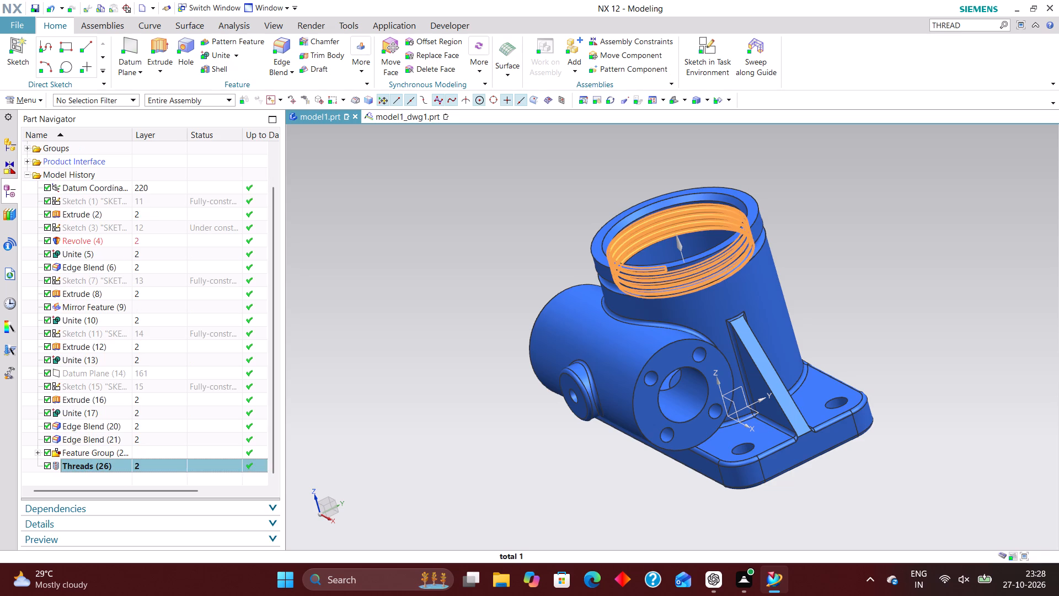
right_click(163, 463)
click(260, 478)
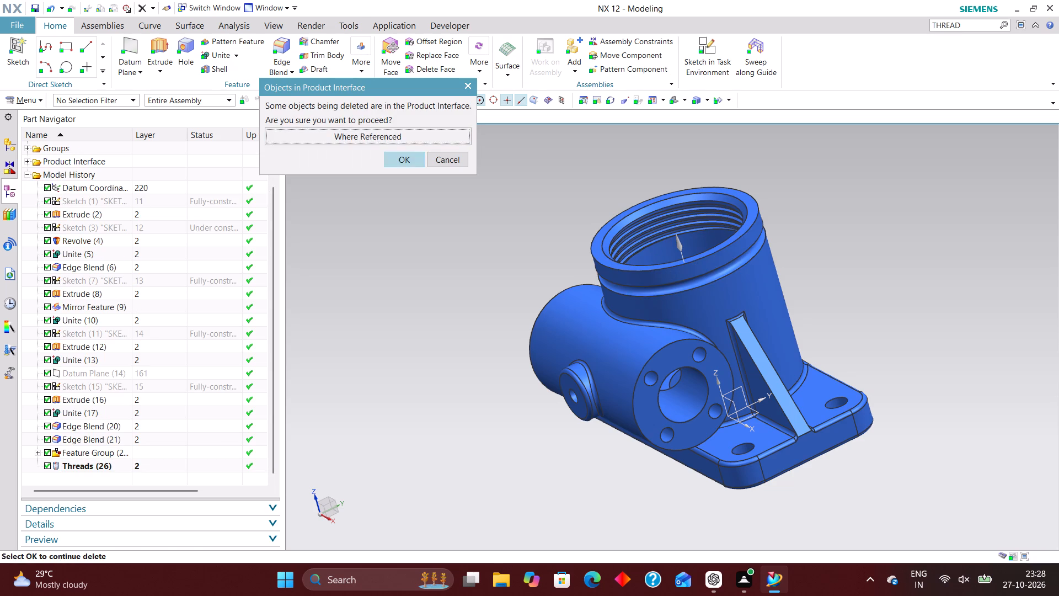
click(394, 156)
Return to the model1_dwg1.prt drawing and update all its out-of-date views.
click(416, 119)
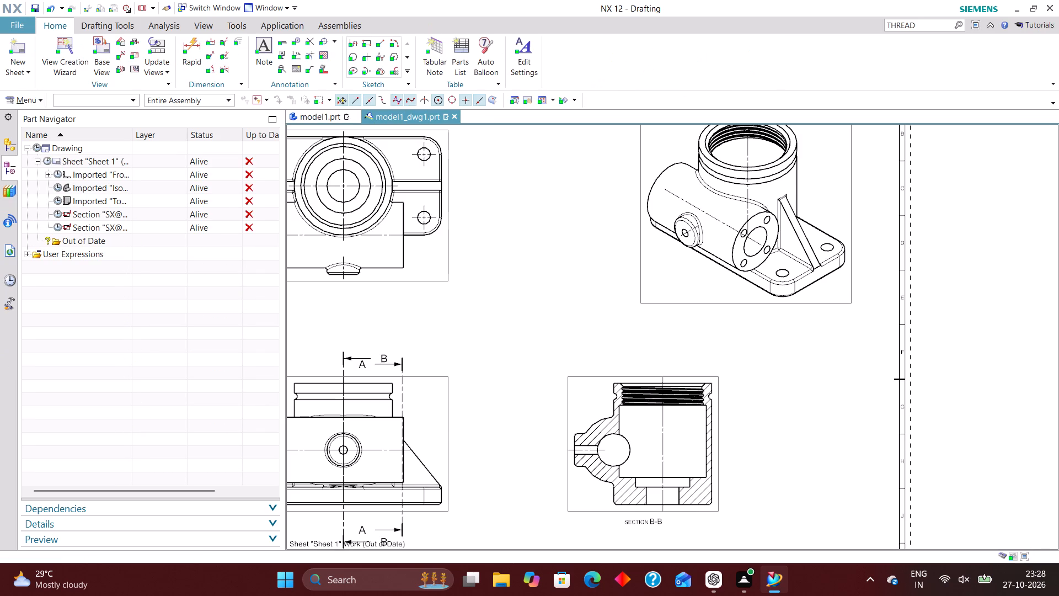
click(35, 145)
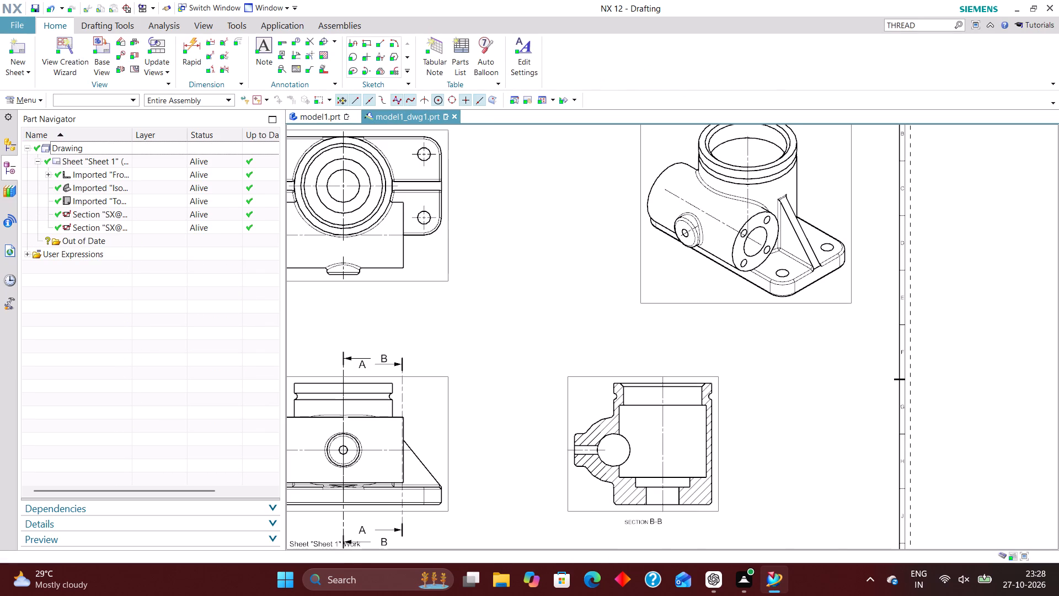
Examine the updated section view B-B and the overall arrangement of views on the sheet.
scroll(539, 379, down, 2)
scroll(598, 451, up, 4)
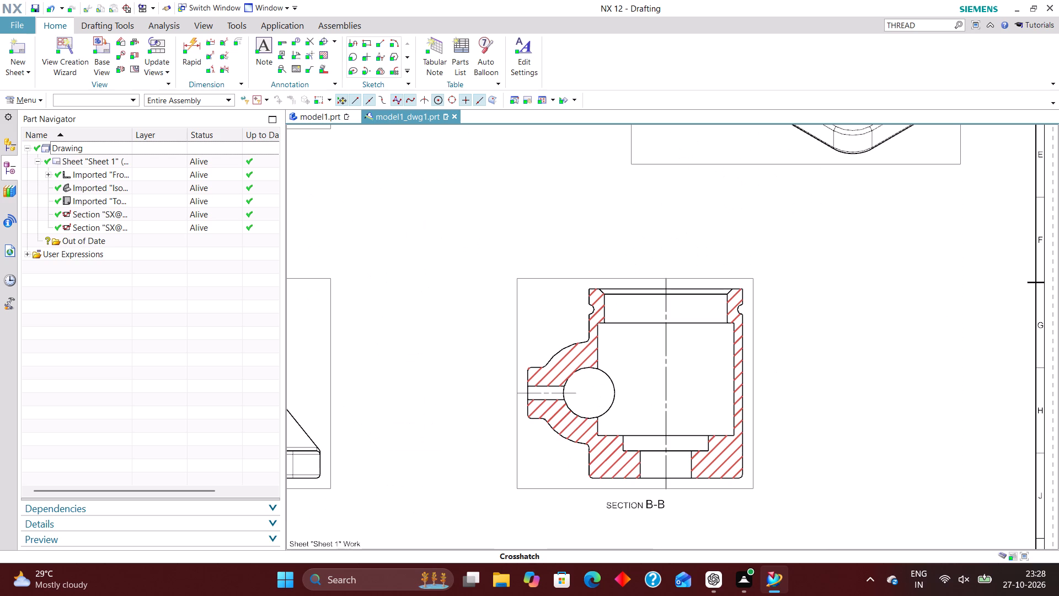
scroll(591, 390, up, 4)
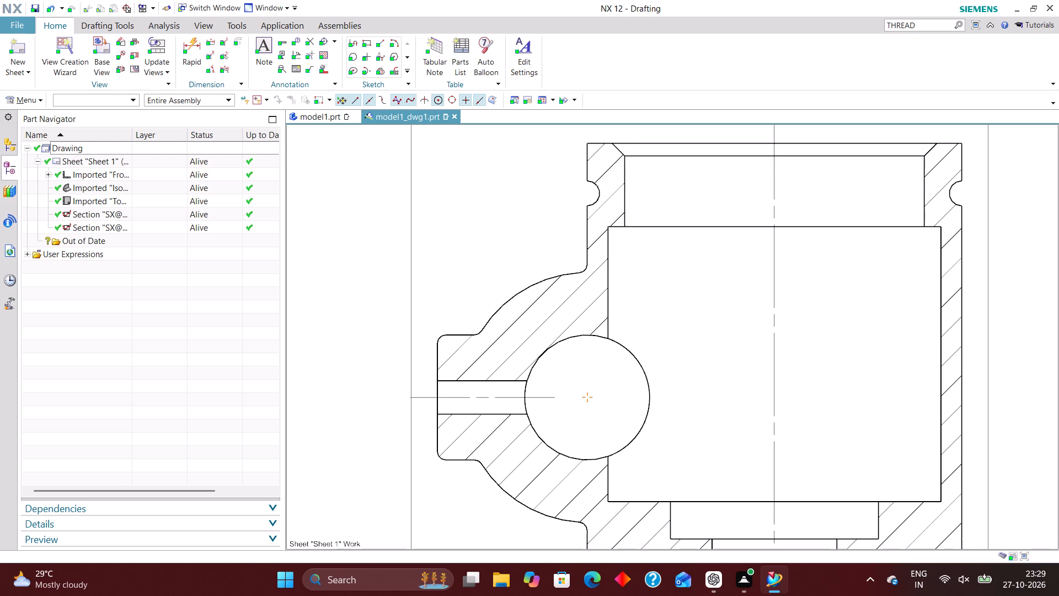
scroll(553, 328, down, 5)
scroll(562, 337, up, 3)
scroll(612, 356, down, 4)
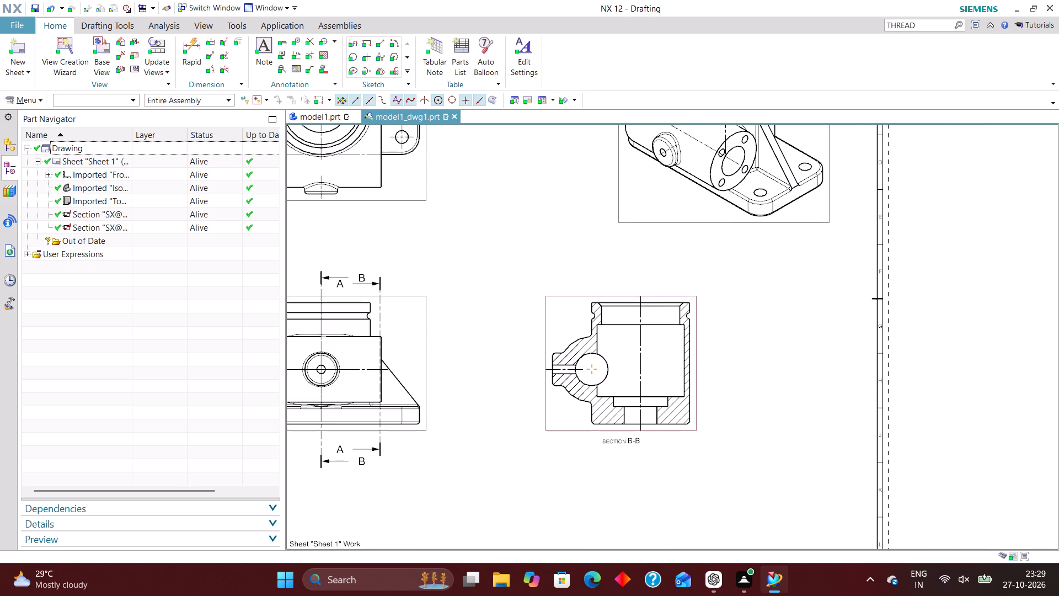
scroll(630, 436, down, 2)
scroll(591, 317, up, 3)
right_drag(580, 268, 551, 317)
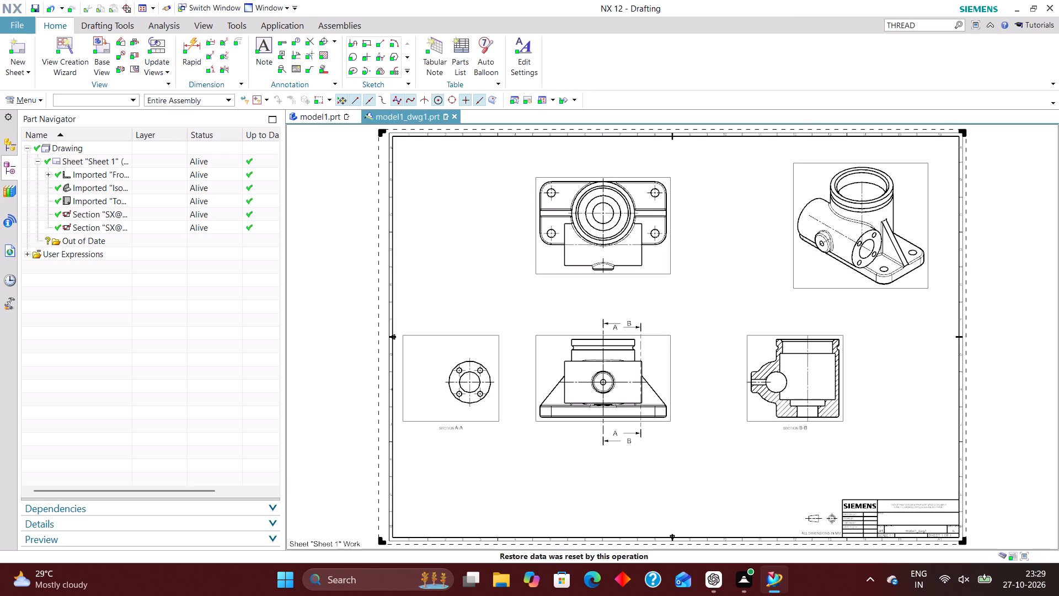
scroll(796, 398, up, 3)
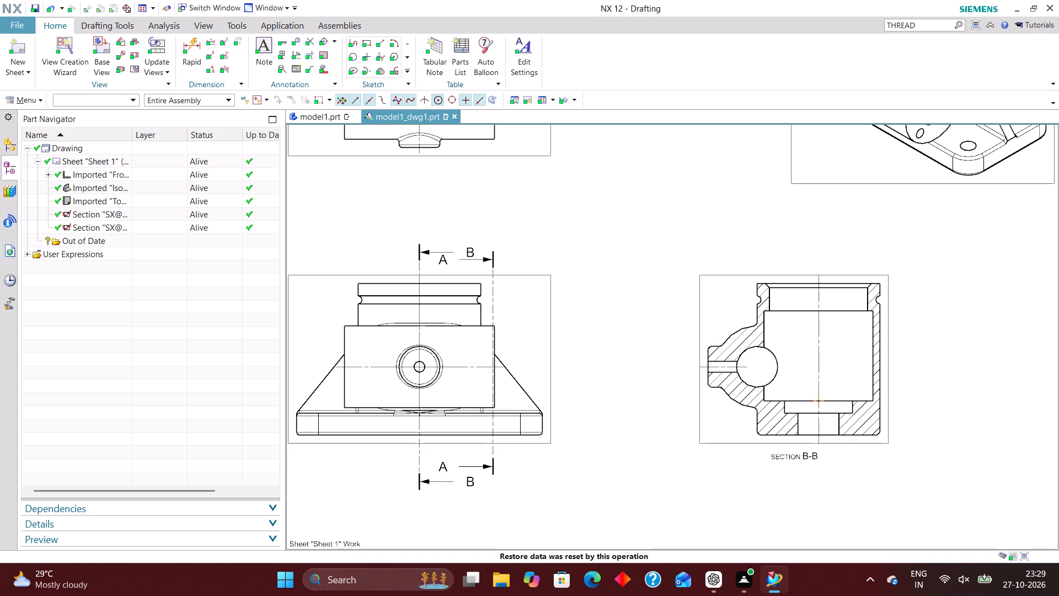
right_drag(665, 189, 579, 264)
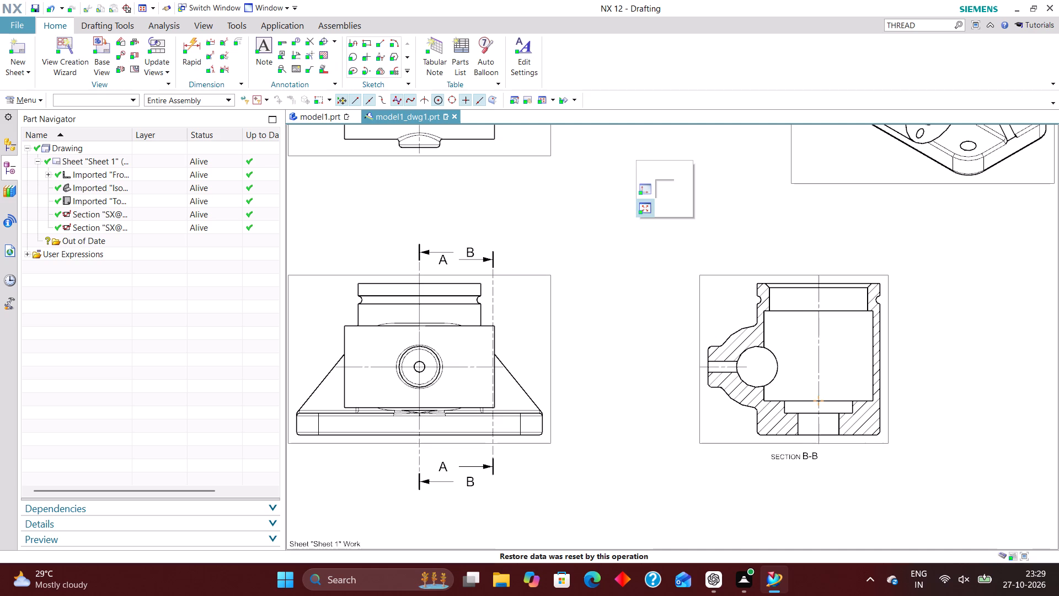
right_drag(628, 192, 566, 280)
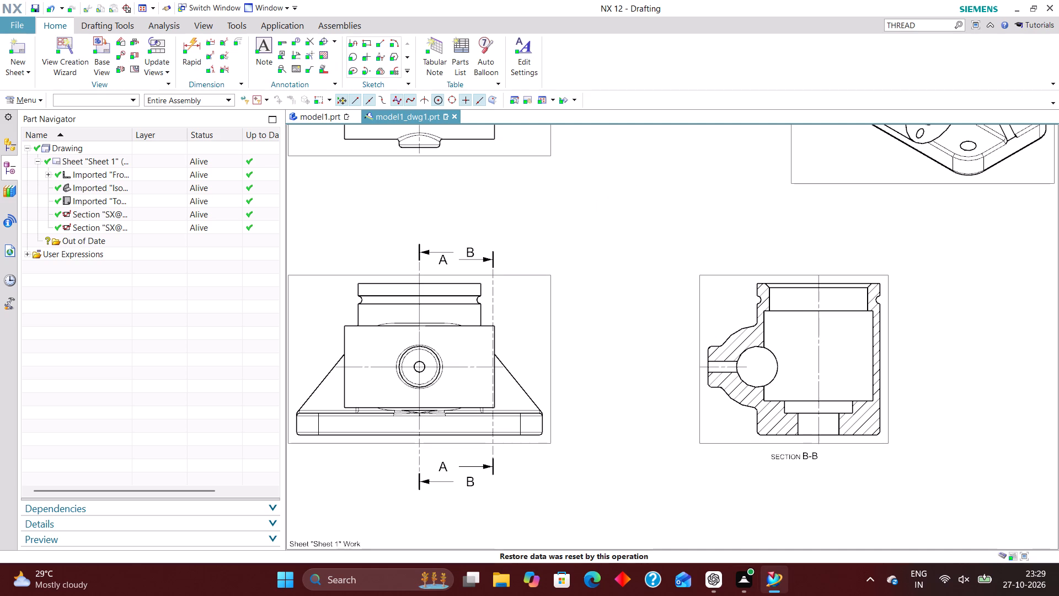
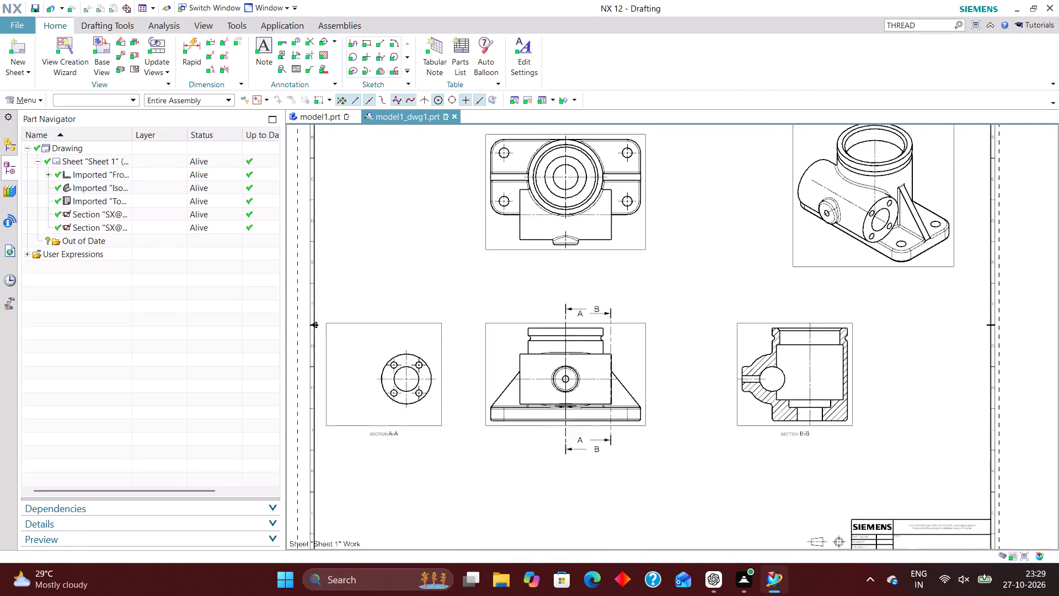
Move the section letters B and A above the front view so each sits over its own cutting-plane arrow.
scroll(673, 333, up, 3)
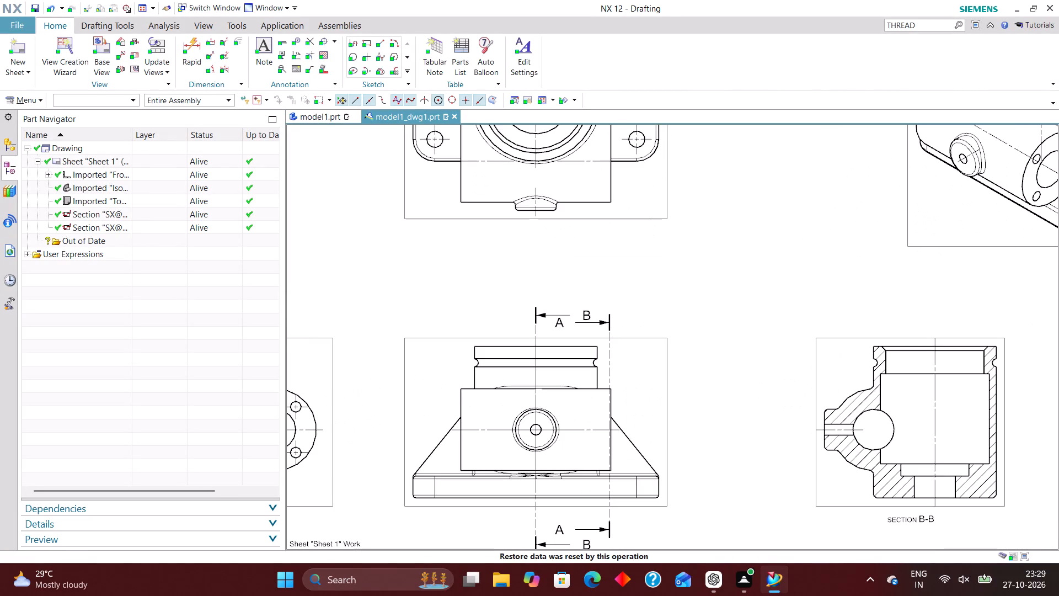
scroll(586, 323, up, 4)
drag(590, 294, 504, 284)
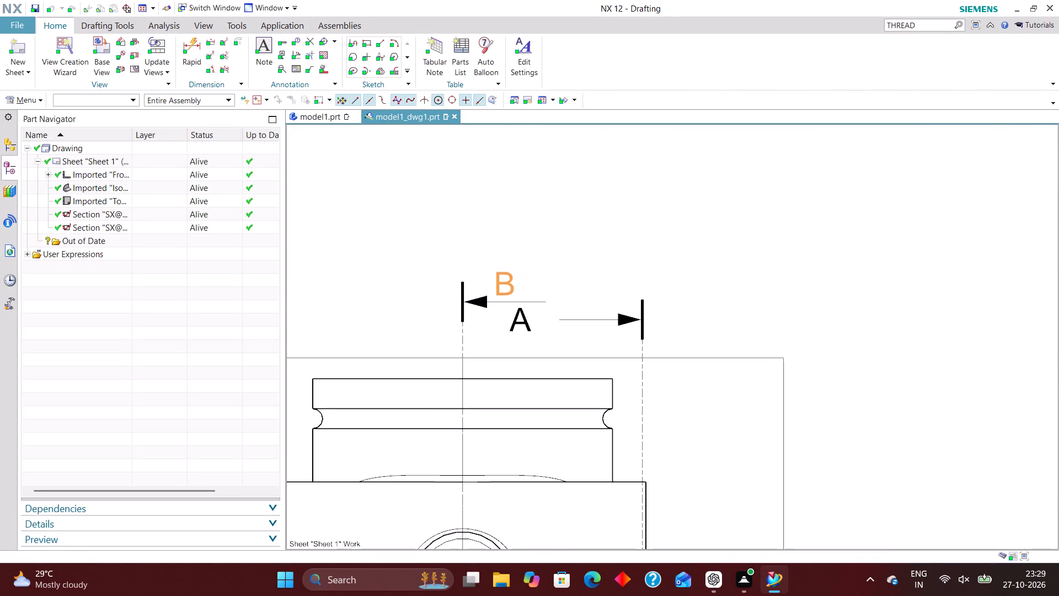
drag(504, 284, 500, 287)
drag(522, 320, 623, 304)
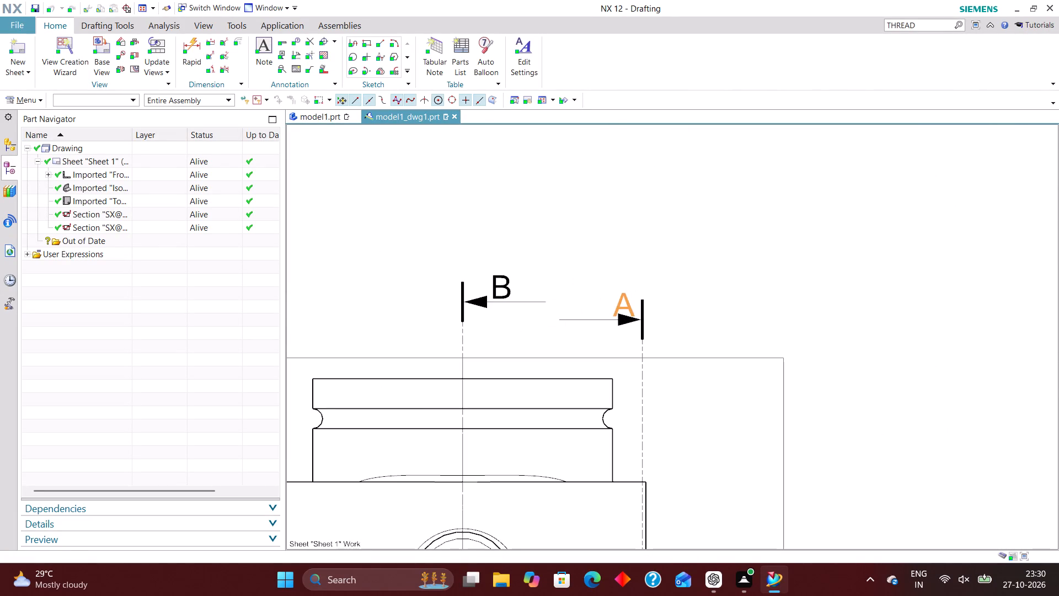
drag(623, 304, 603, 304)
drag(603, 304, 628, 299)
Move the section letters A and B below the front view so each sits beside its own cutting-plane arrow.
scroll(643, 245, down, 6)
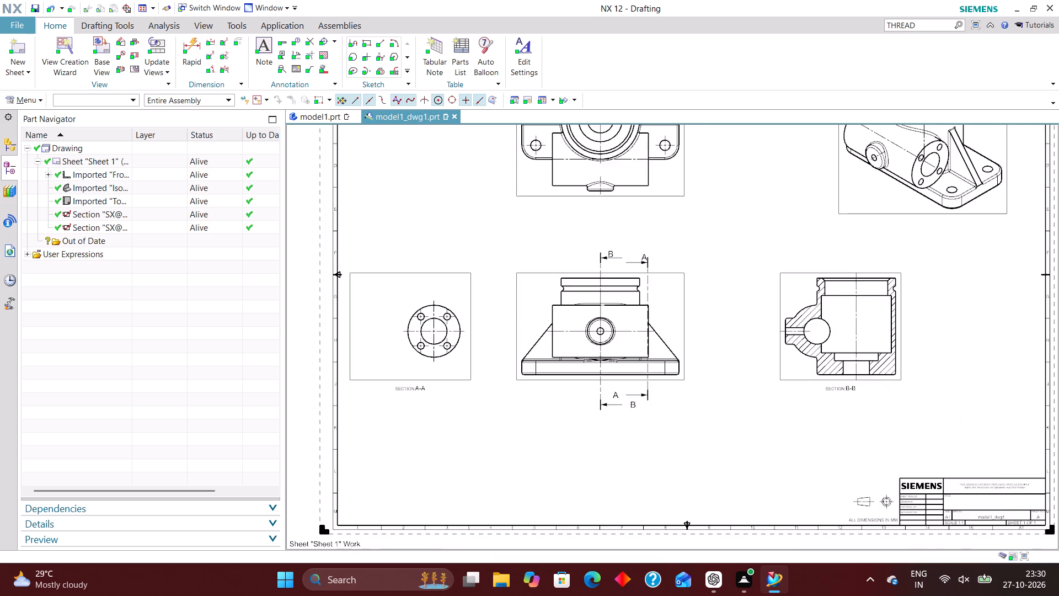
scroll(661, 429, up, 4)
drag(550, 345, 618, 333)
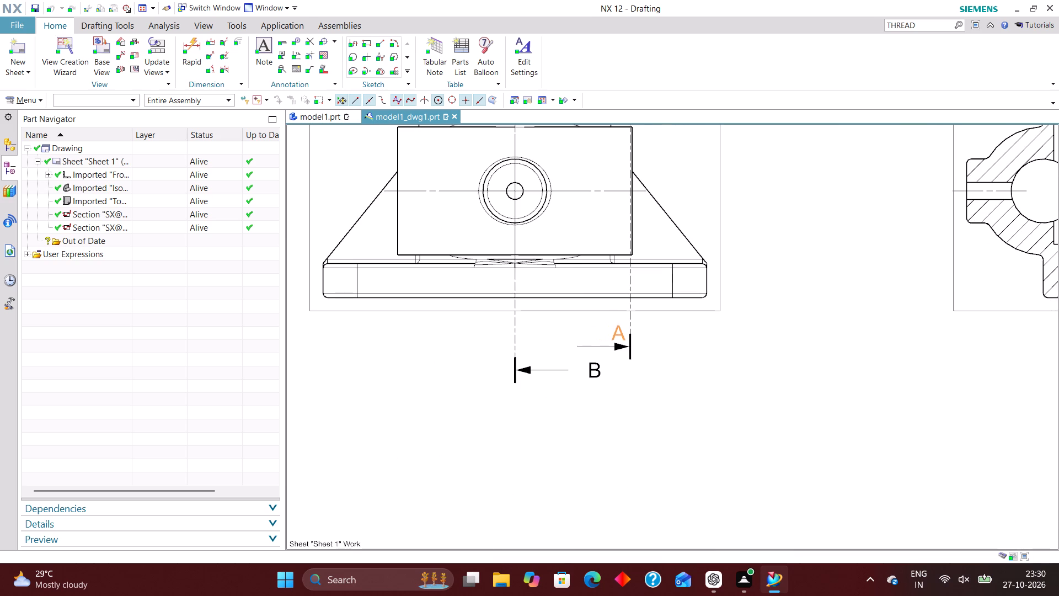
drag(618, 333, 621, 334)
drag(597, 371, 534, 383)
drag(534, 383, 525, 383)
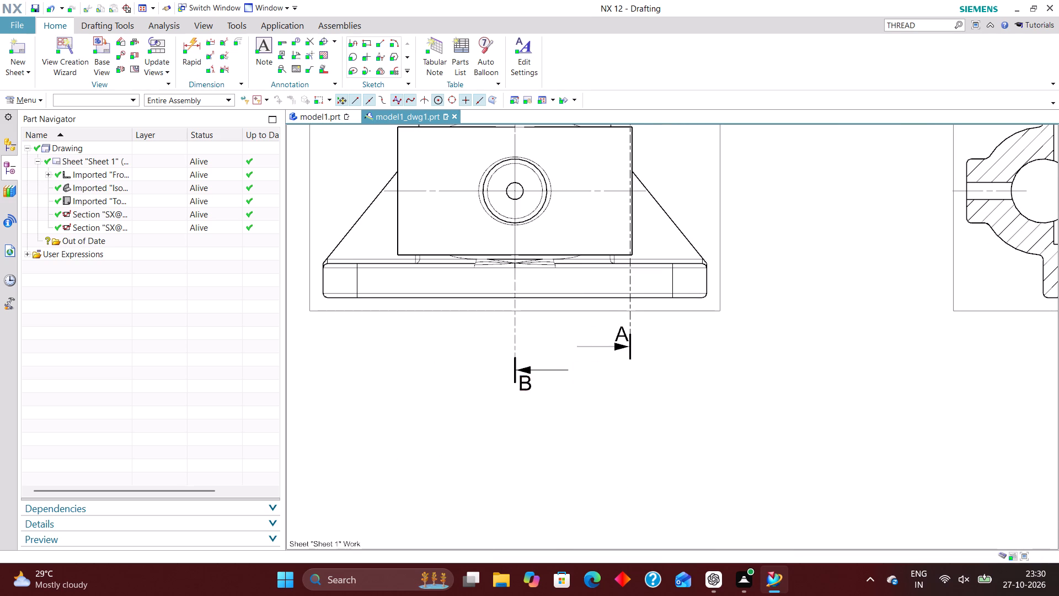
scroll(491, 421, down, 4)
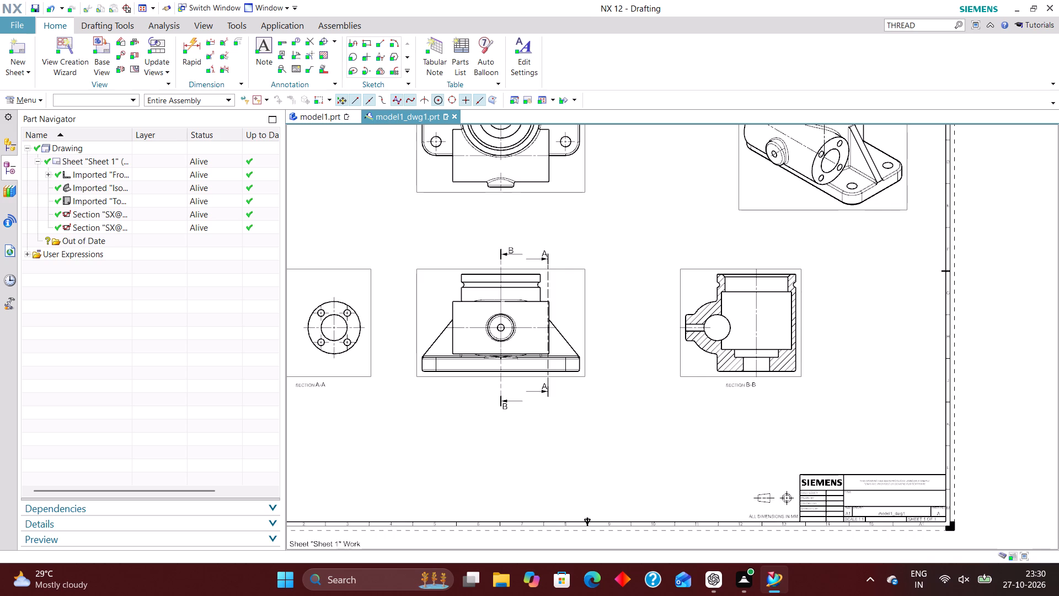
scroll(510, 402, up, 6)
drag(488, 416, 503, 413)
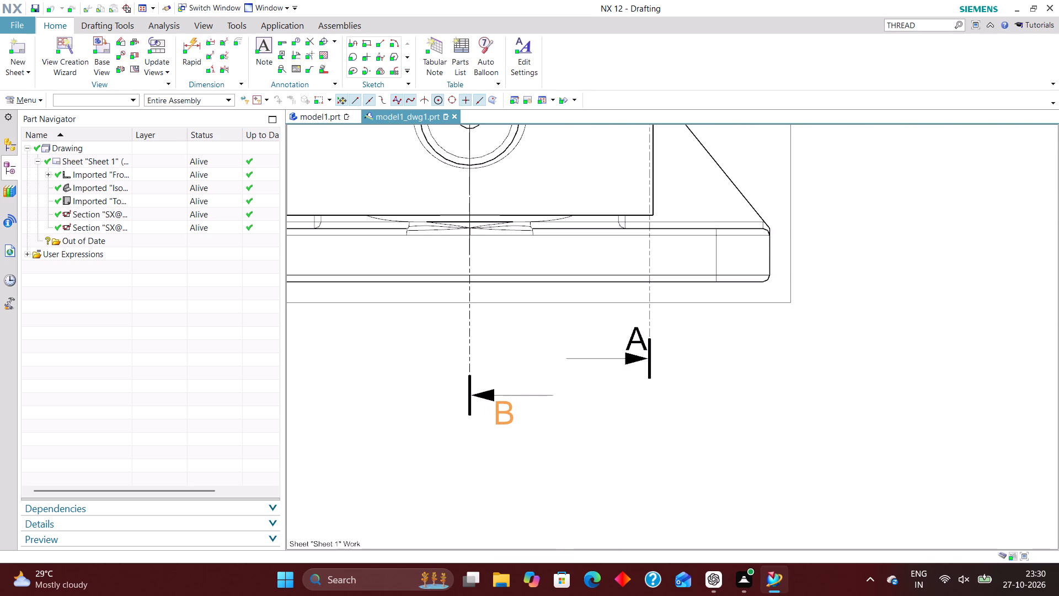
drag(503, 413, 503, 410)
Fine-tune the upper B letter and shift both A letters back from the section line ends so the labels match.
scroll(506, 450, down, 3)
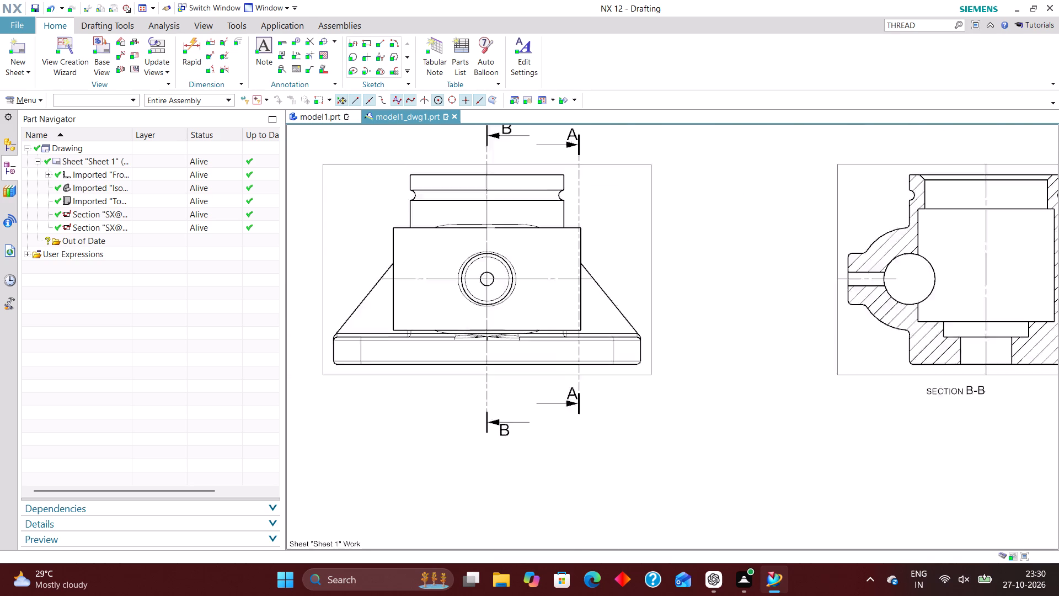
scroll(504, 451, down, 2)
scroll(518, 242, up, 4)
drag(489, 243, 486, 245)
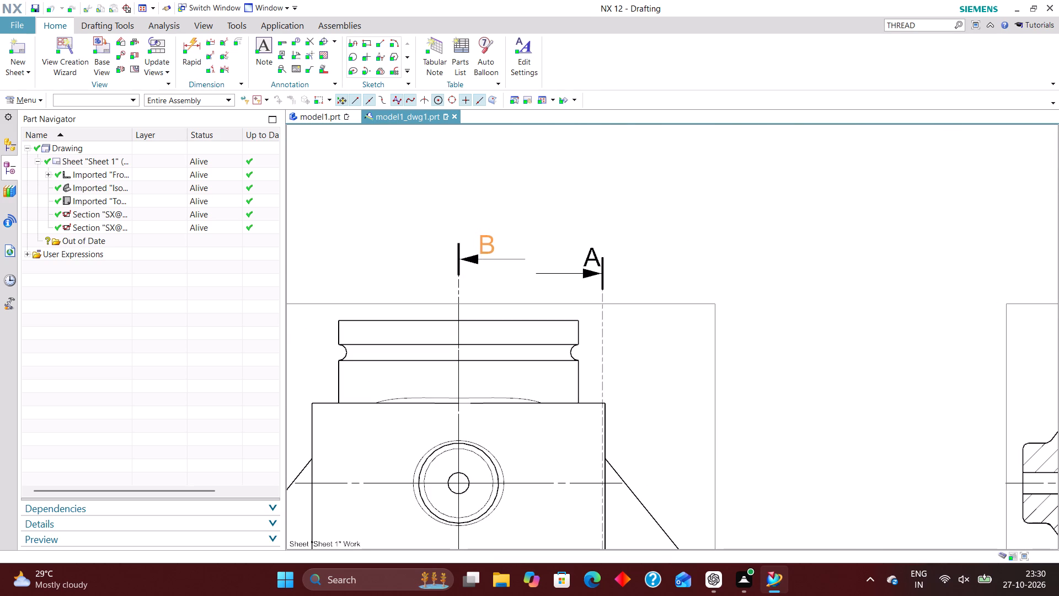
drag(486, 245, 486, 248)
scroll(488, 227, down, 3)
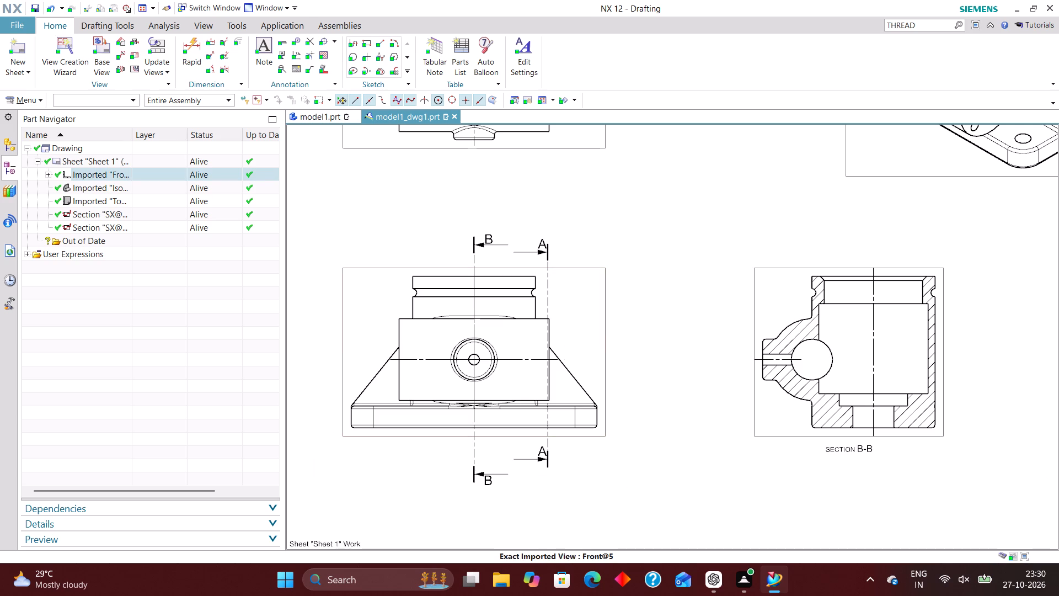
scroll(549, 238, up, 5)
drag(528, 249, 499, 256)
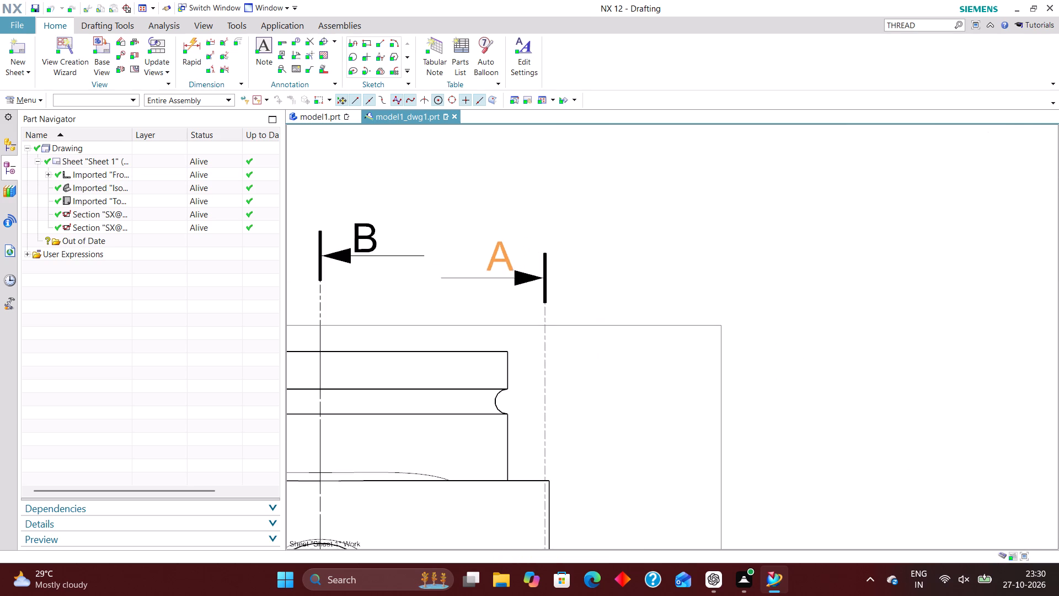
drag(499, 256, 496, 262)
scroll(548, 225, down, 6)
scroll(560, 400, up, 6)
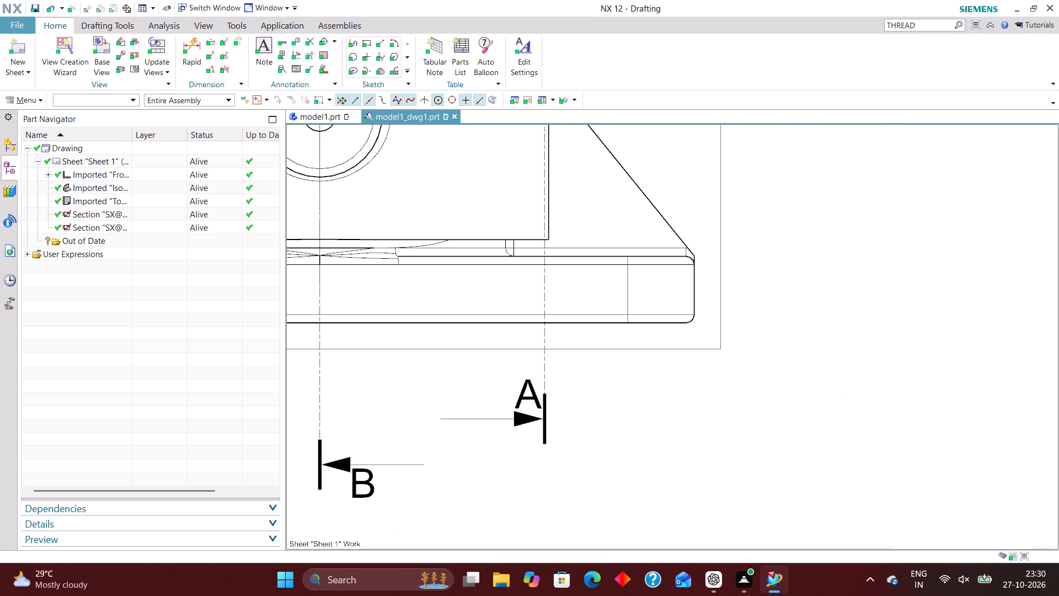
drag(523, 391, 496, 402)
scroll(592, 416, down, 6)
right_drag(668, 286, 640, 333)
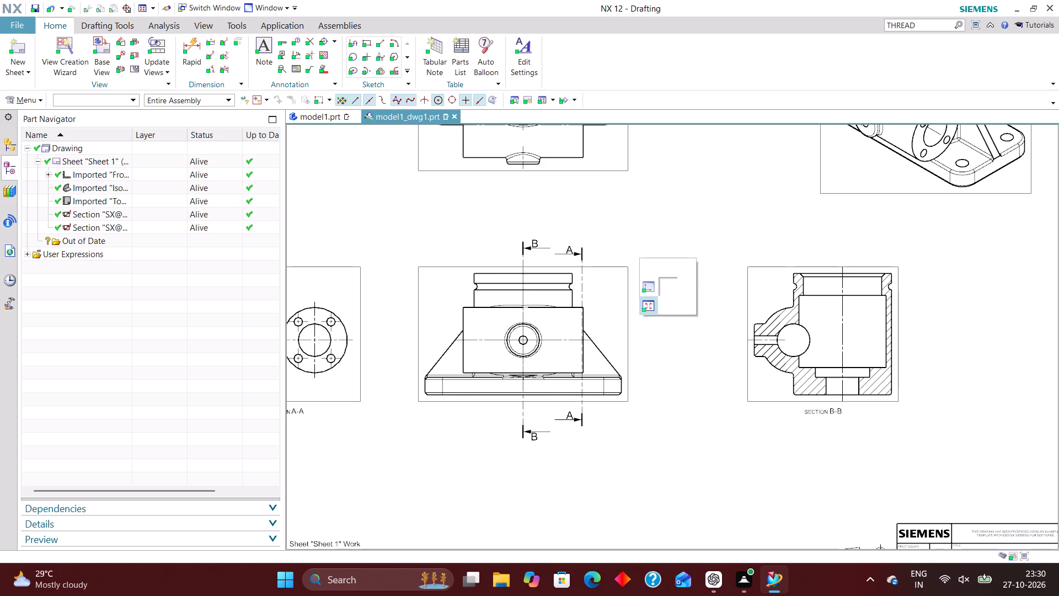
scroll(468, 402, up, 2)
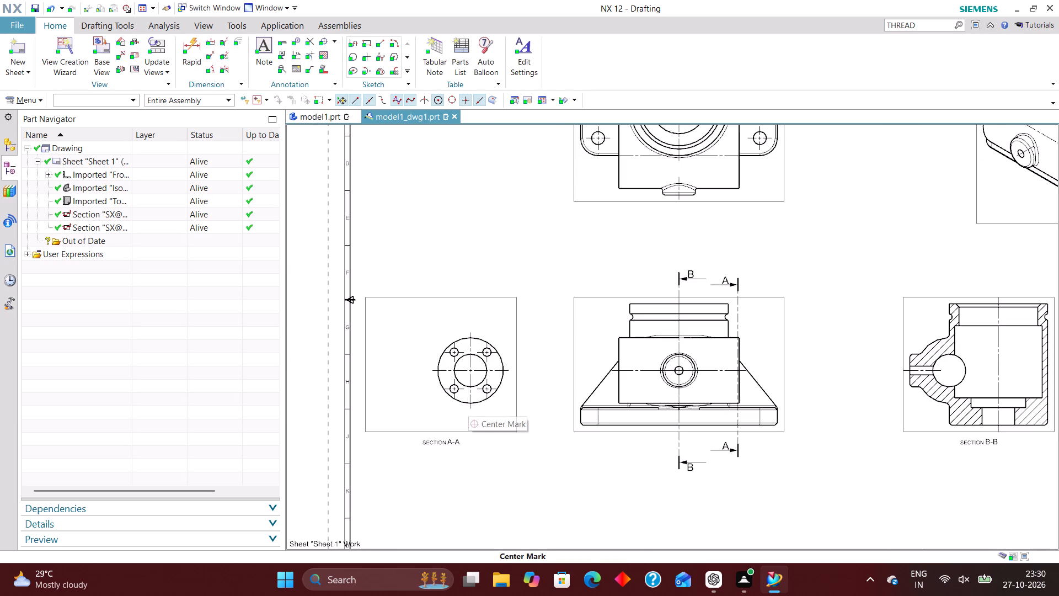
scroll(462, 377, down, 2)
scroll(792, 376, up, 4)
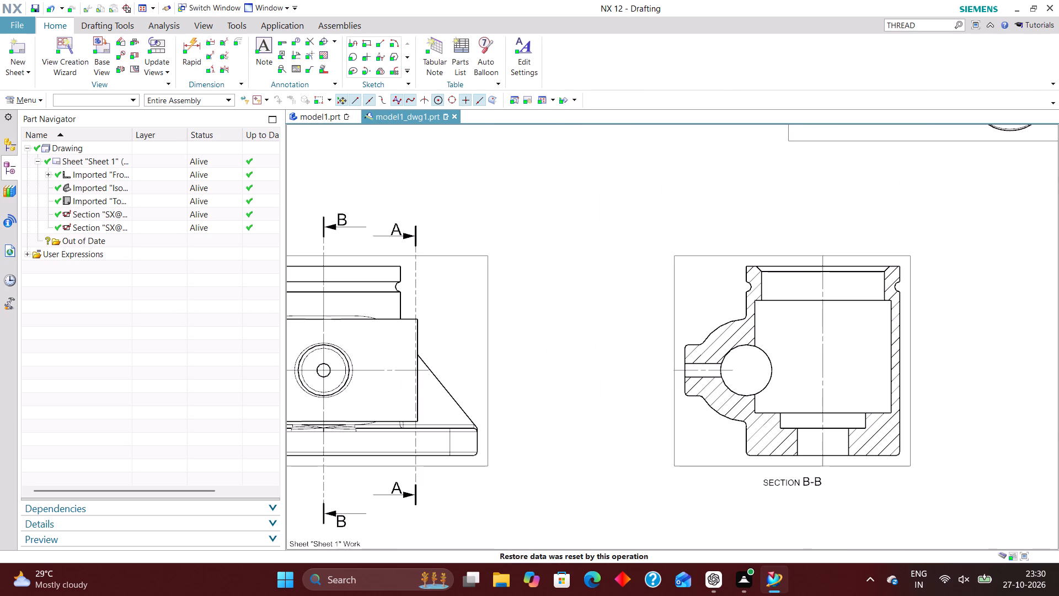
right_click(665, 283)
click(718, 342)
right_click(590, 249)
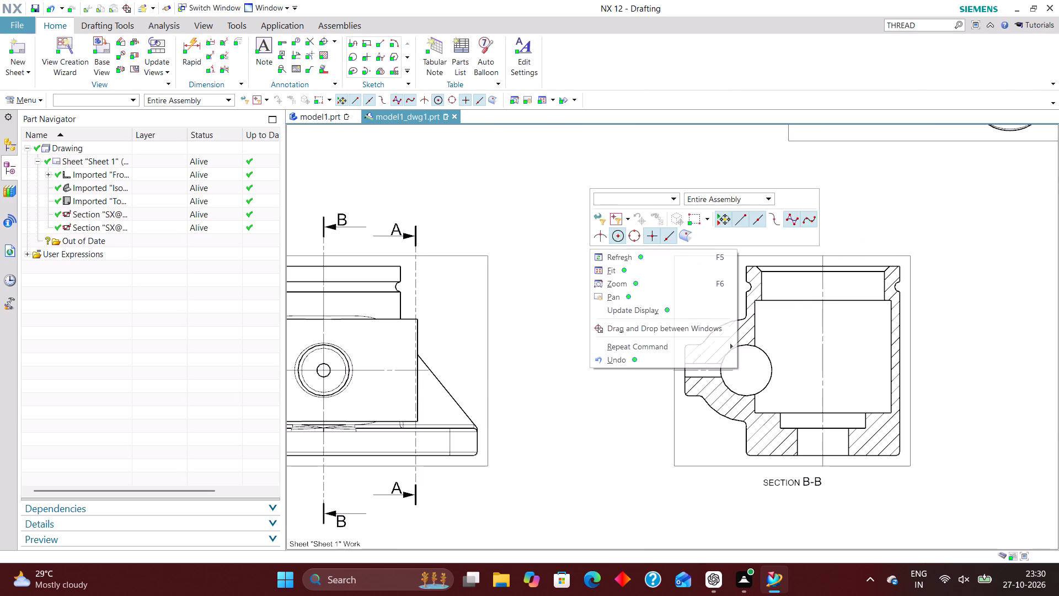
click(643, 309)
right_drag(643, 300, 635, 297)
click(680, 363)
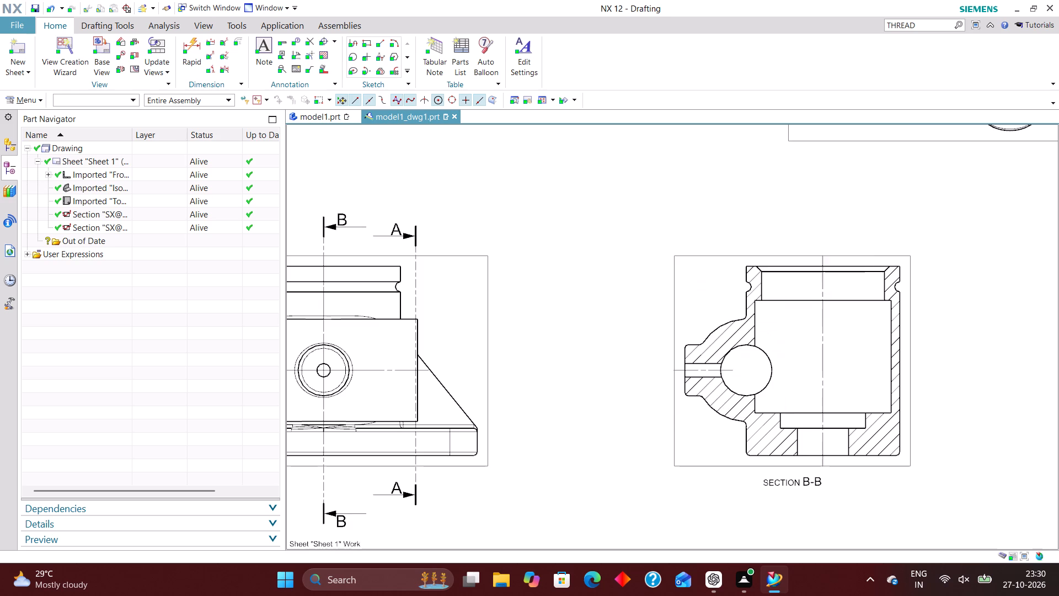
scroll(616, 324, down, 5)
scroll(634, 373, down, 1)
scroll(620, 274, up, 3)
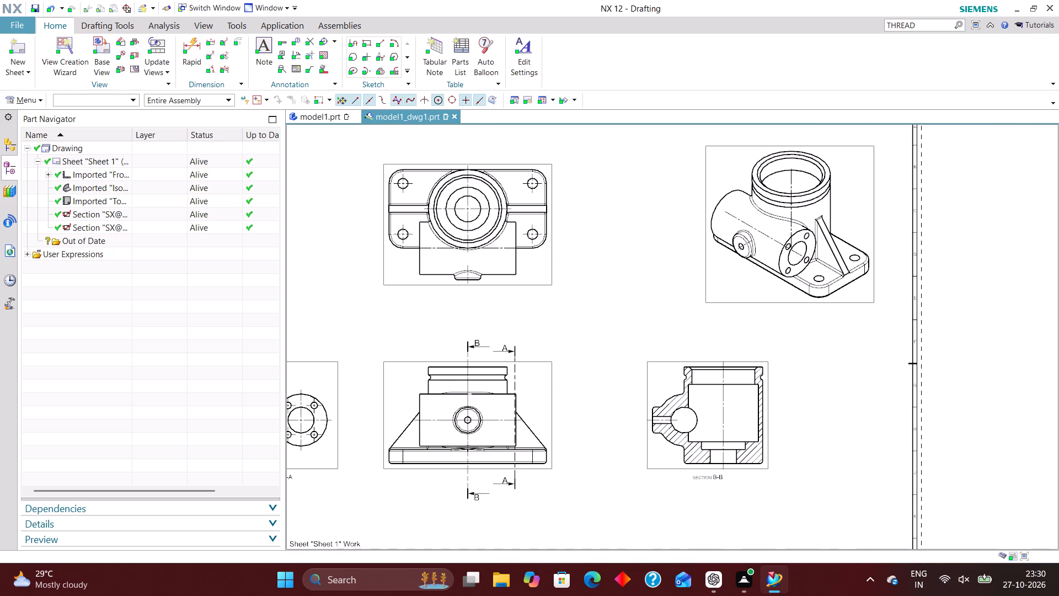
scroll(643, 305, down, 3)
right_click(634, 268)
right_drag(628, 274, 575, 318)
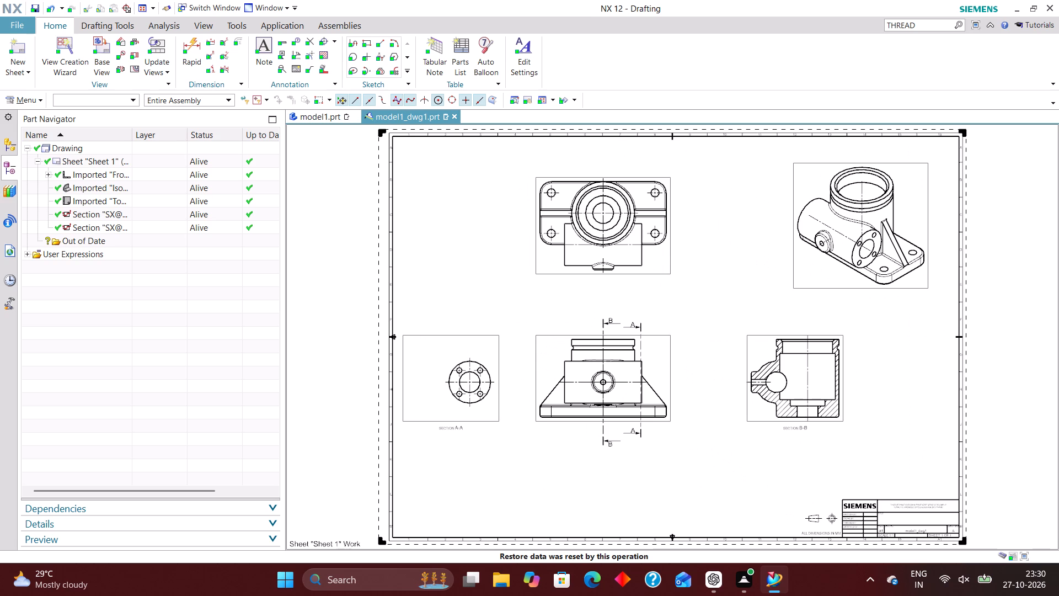
Create a circular 2:1 detail view centred on the collar's left groove in the front view, placed left of the top view.
click(121, 55)
scroll(584, 354, up, 6)
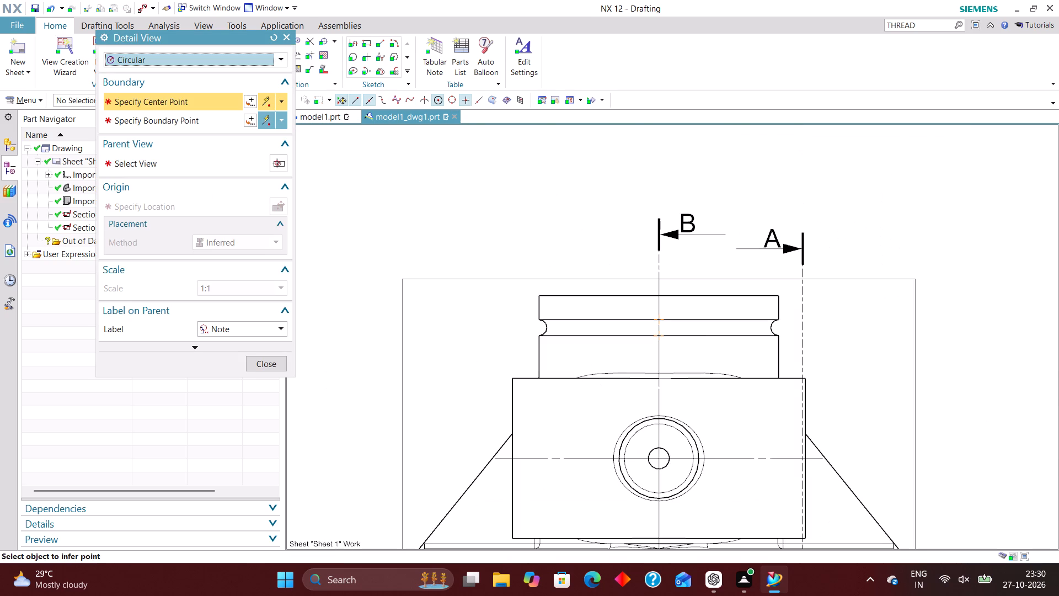
scroll(538, 331, up, 8)
click(542, 311)
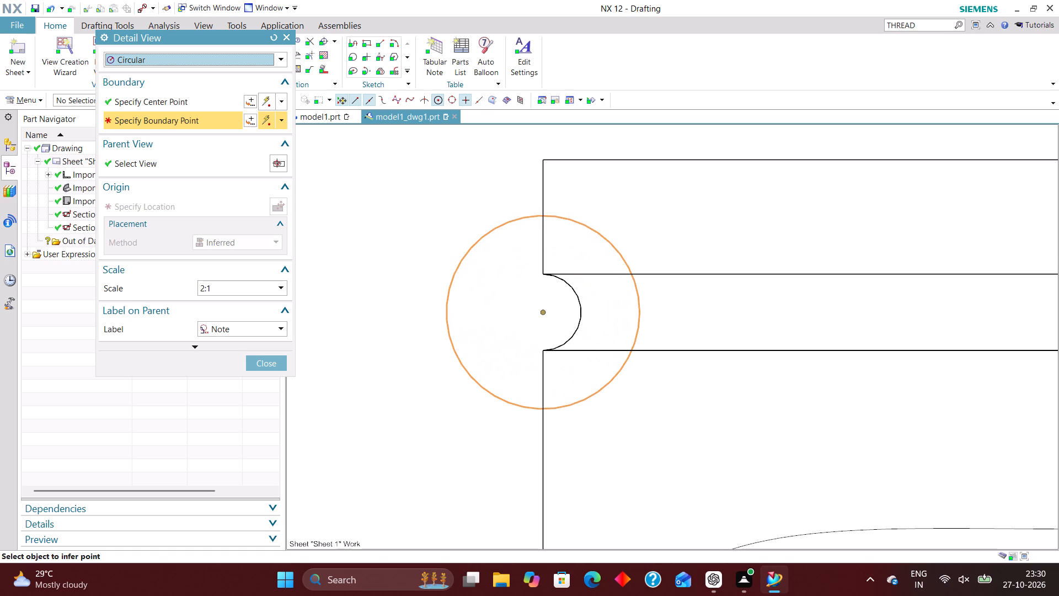
scroll(617, 414, down, 4)
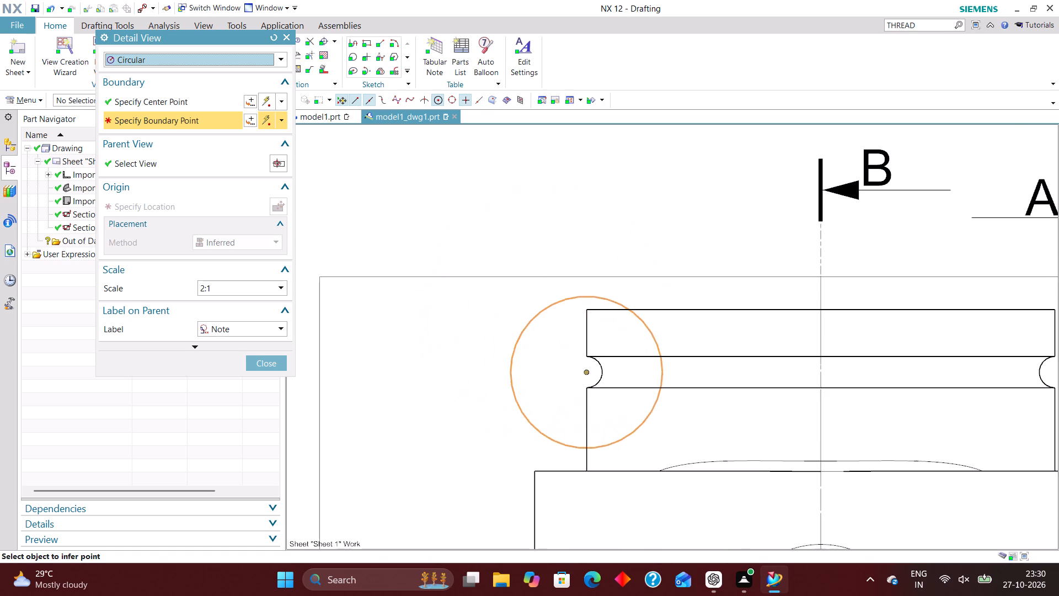
click(641, 441)
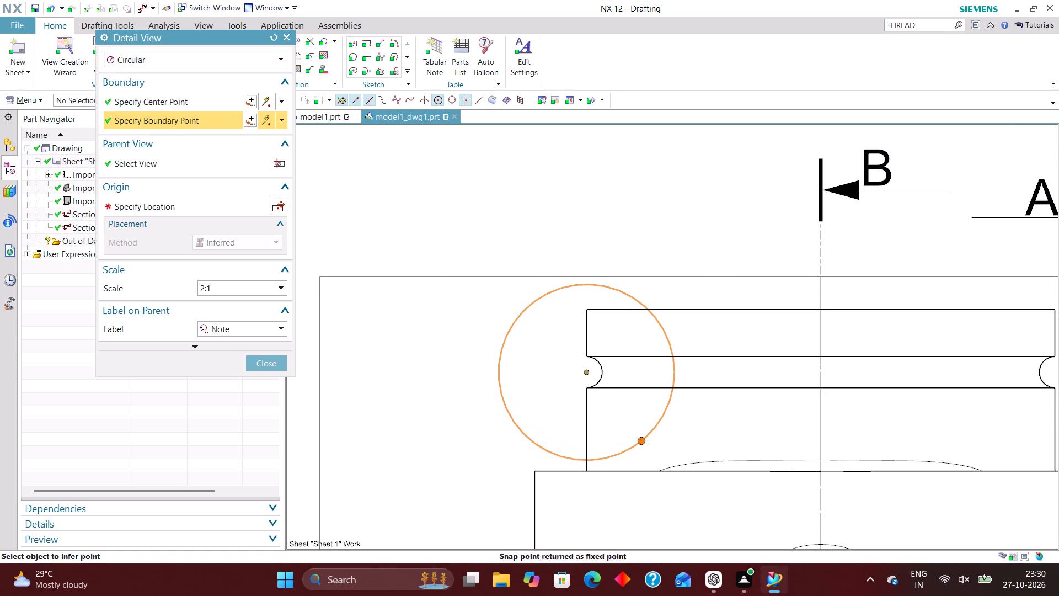
scroll(548, 369, down, 5)
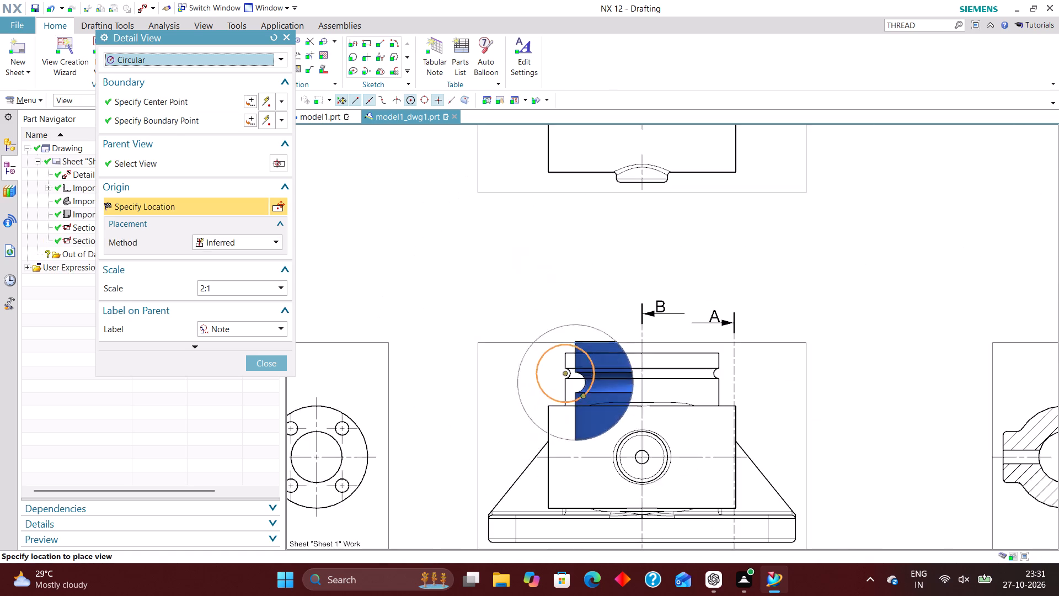
scroll(620, 396, down, 3)
click(422, 226)
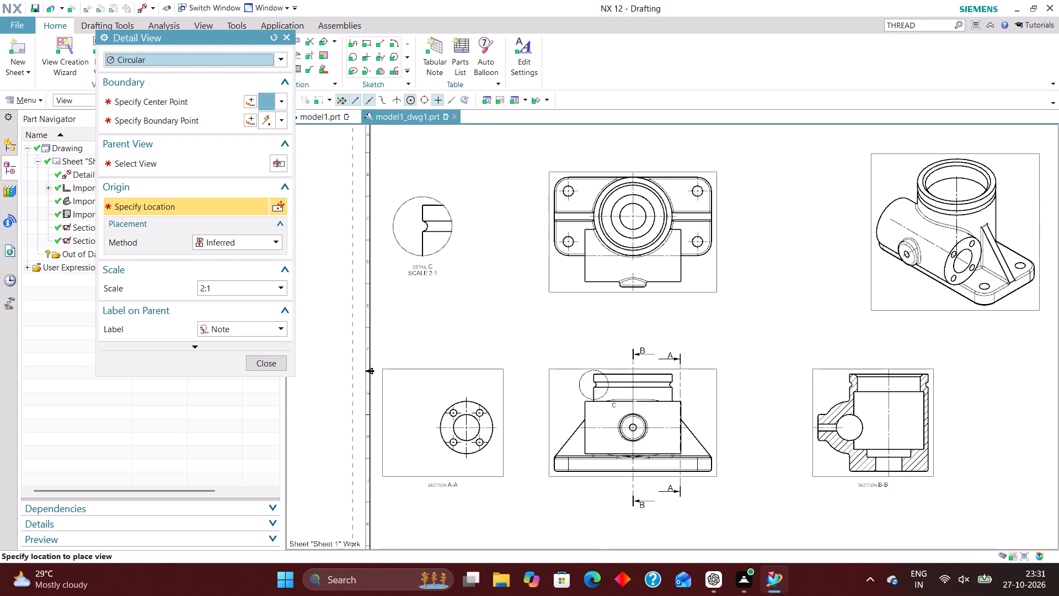
click(276, 359)
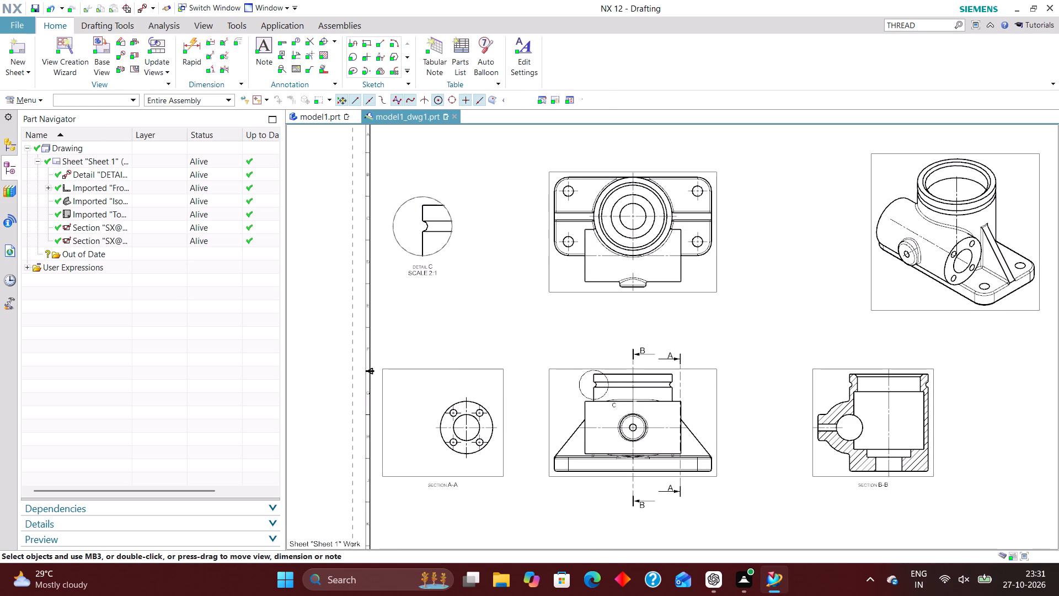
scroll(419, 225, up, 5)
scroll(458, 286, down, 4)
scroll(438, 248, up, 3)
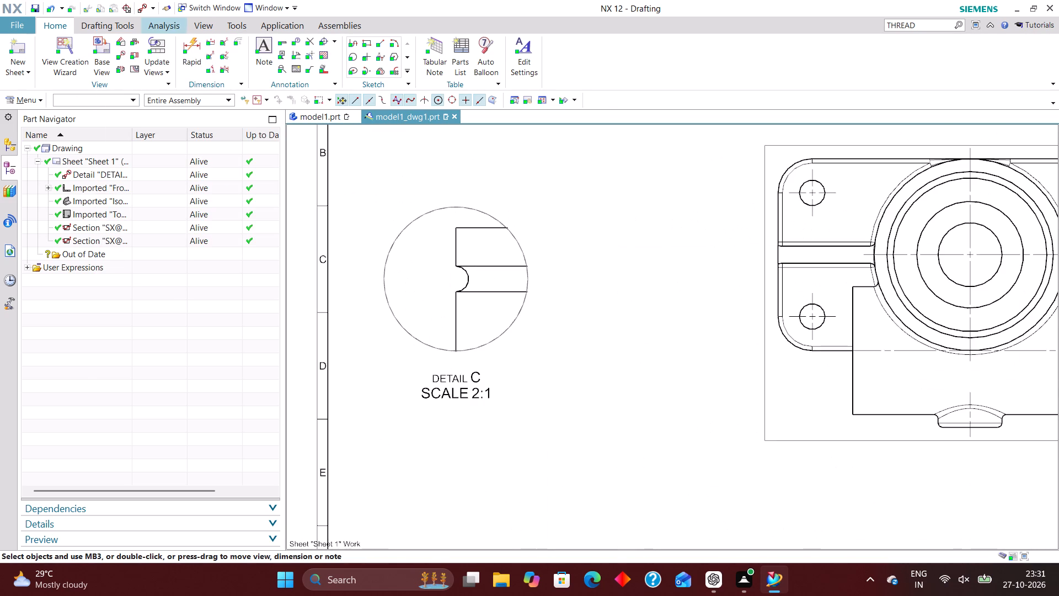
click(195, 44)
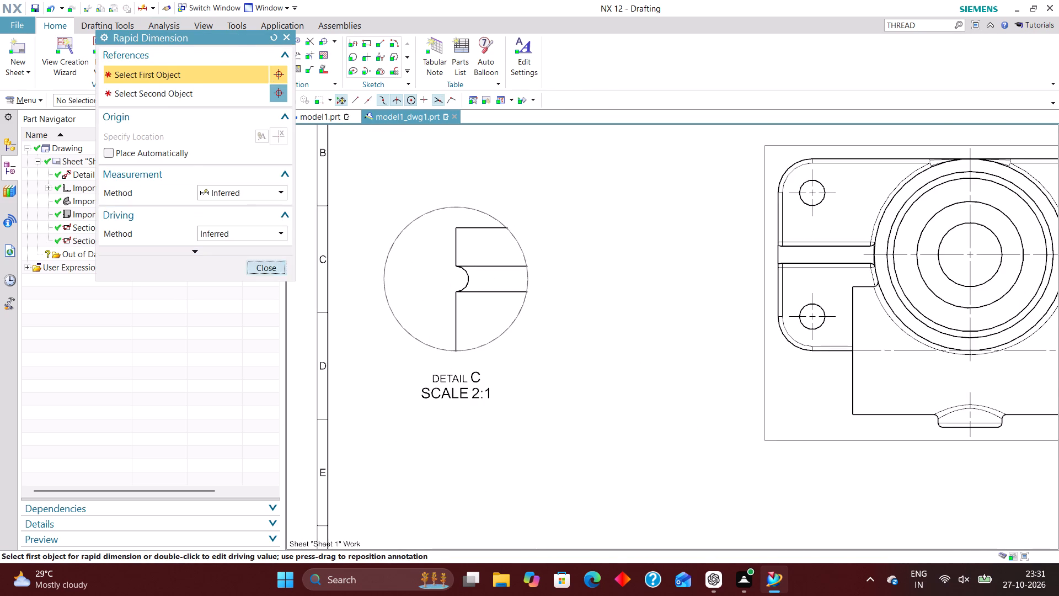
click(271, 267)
Set the dimension arrowhead type to Open Arrow in the drafting preferences.
click(44, 97)
click(40, 102)
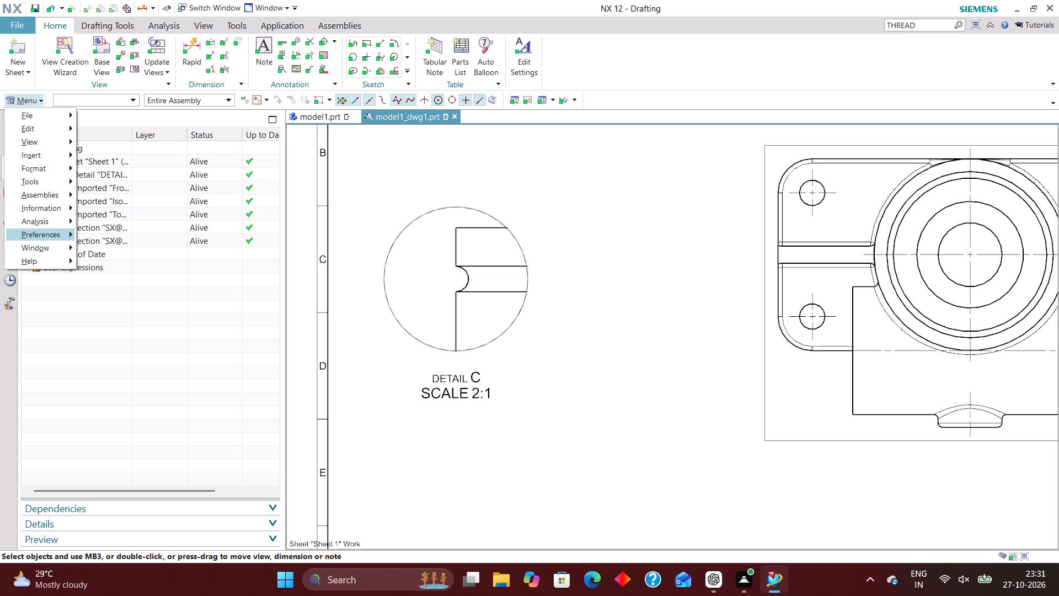
click(45, 235)
click(133, 276)
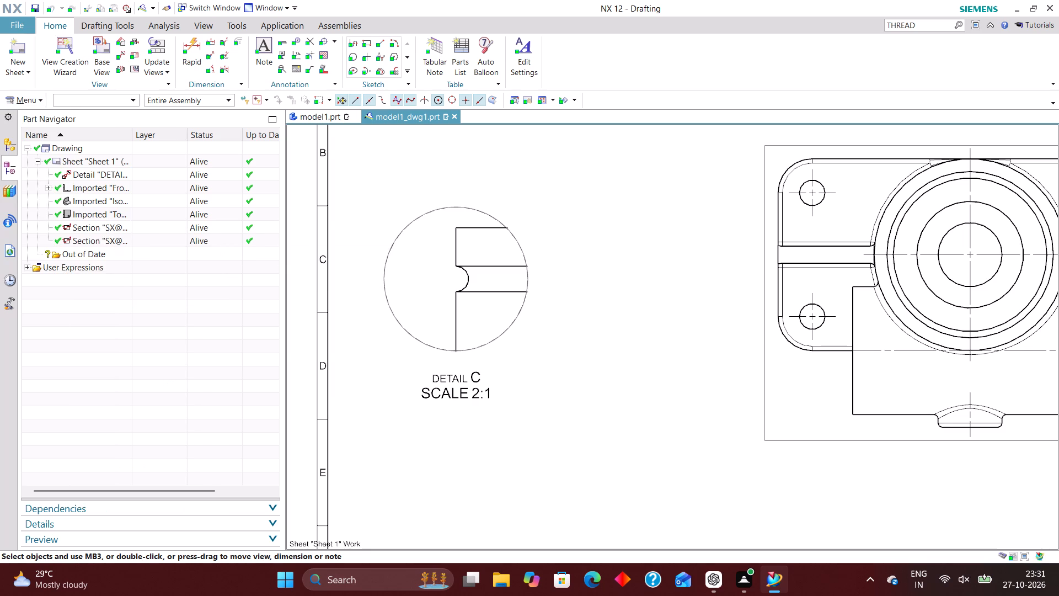
scroll(152, 161, down, 2)
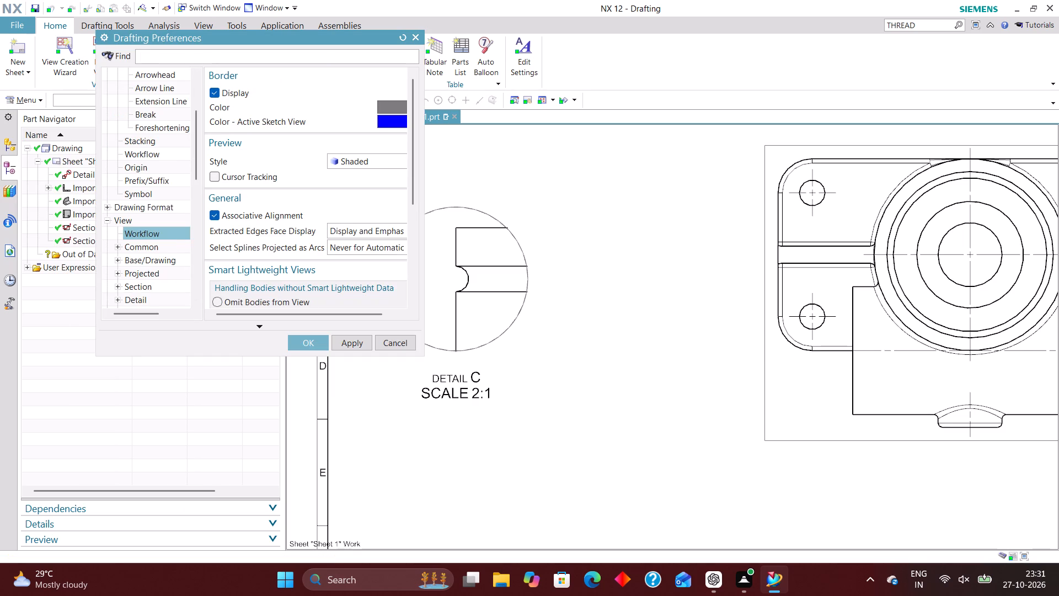
scroll(154, 150, up, 5)
click(168, 182)
click(342, 182)
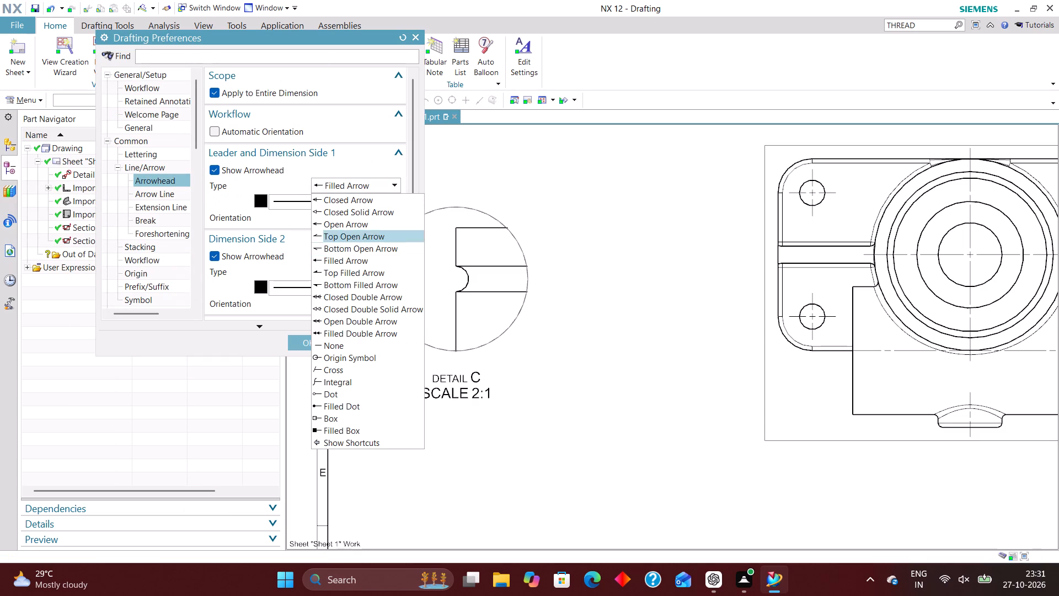
click(351, 223)
Set the extension line gap to 2 for both sides of the dimensions.
click(151, 211)
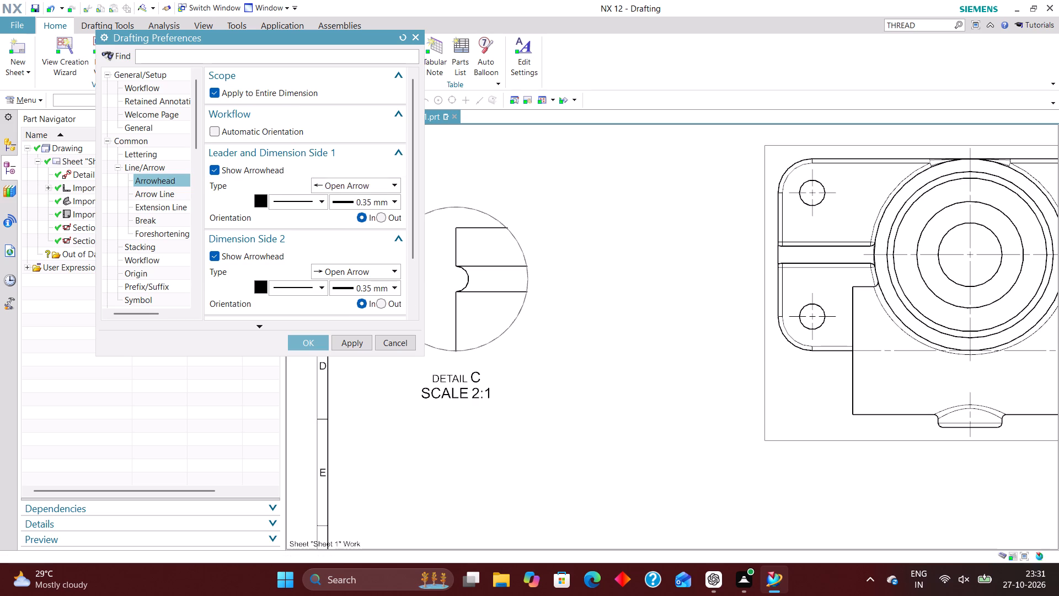
drag(355, 167, 495, 164)
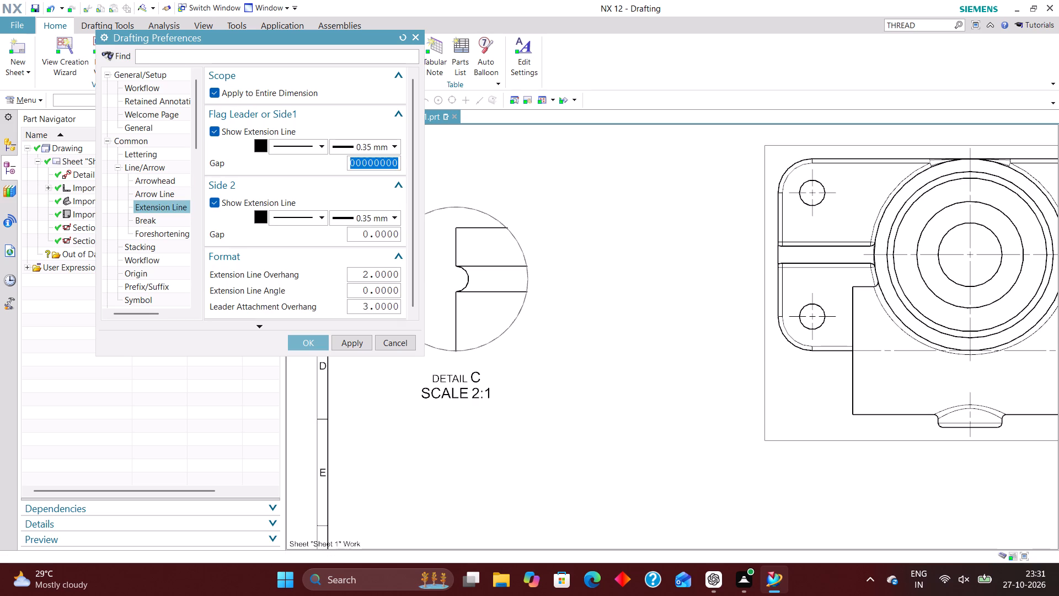
key(2)
key(Return)
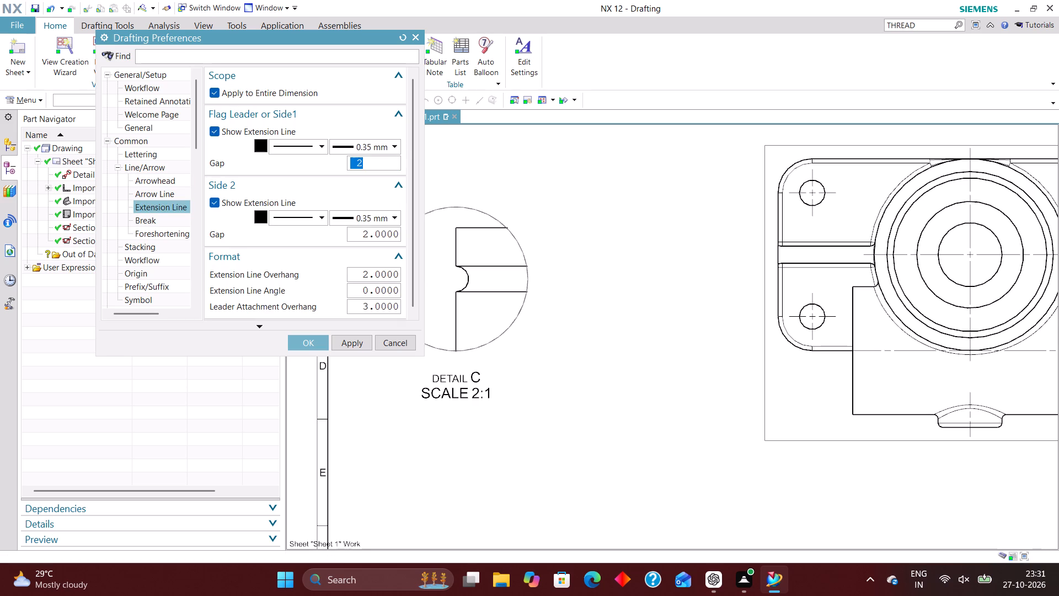
Change the decimal delimiter in the dimension text units and accept the drafting preferences.
scroll(164, 221, down, 13)
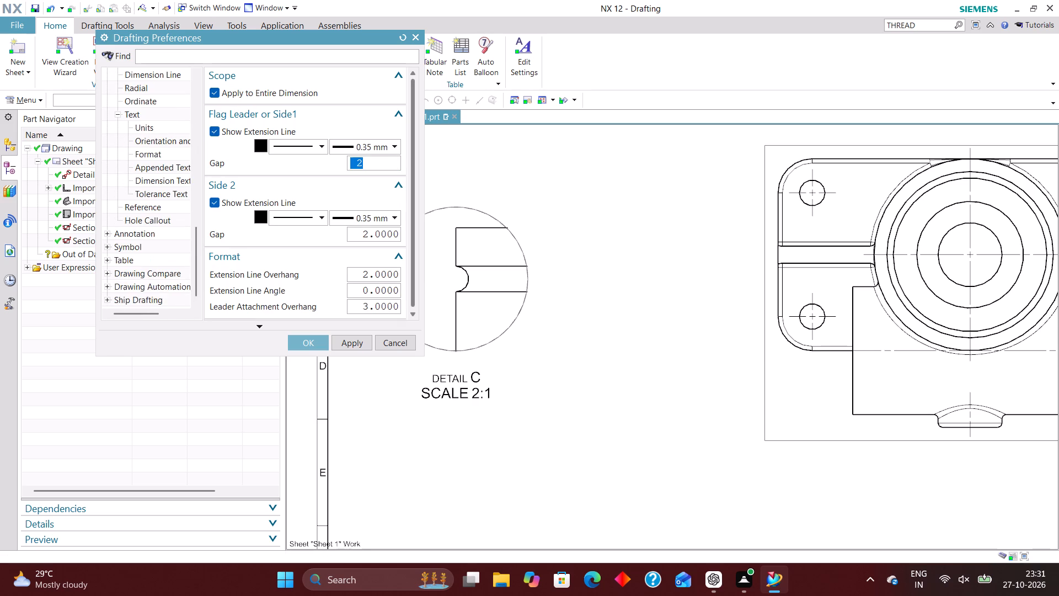
scroll(146, 236, up, 3)
click(153, 249)
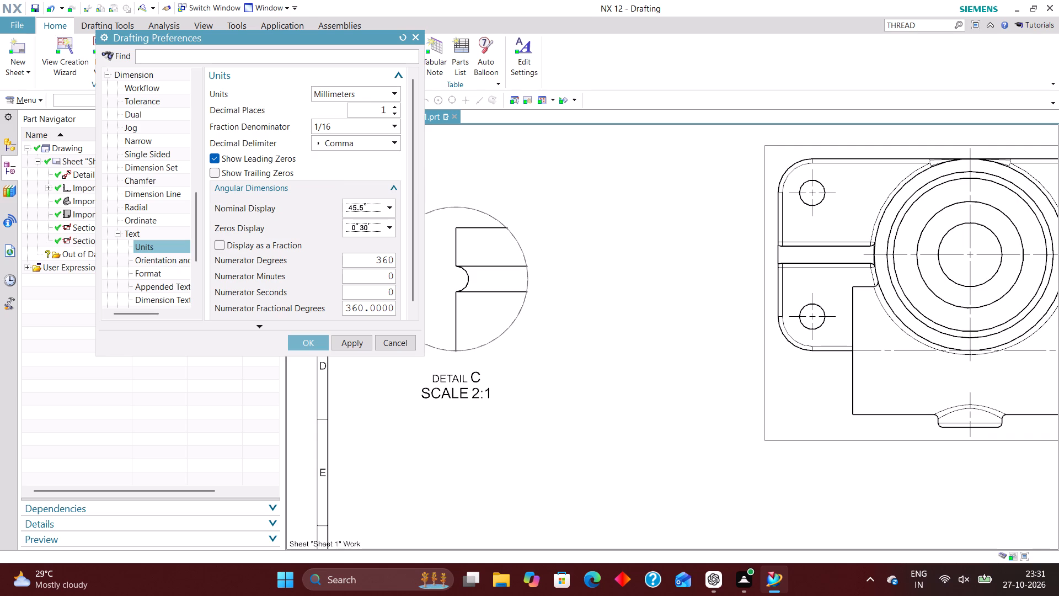
click(375, 142)
click(371, 156)
click(315, 345)
Add a radial dimension to the semicircular groove arc in detail C, with its text outside the collar edge on the left.
scroll(386, 284, down, 1)
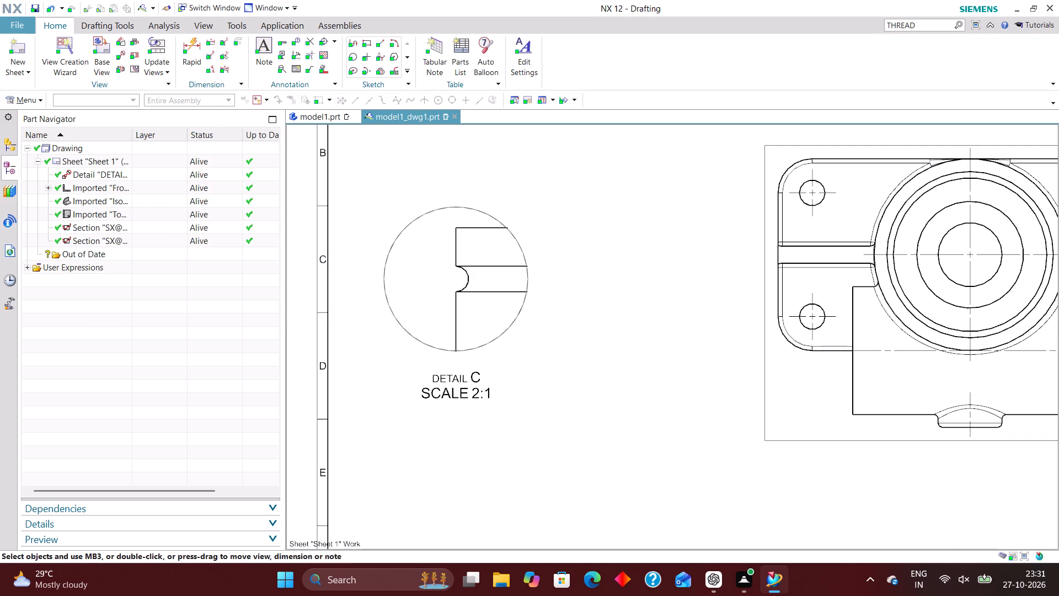
click(199, 44)
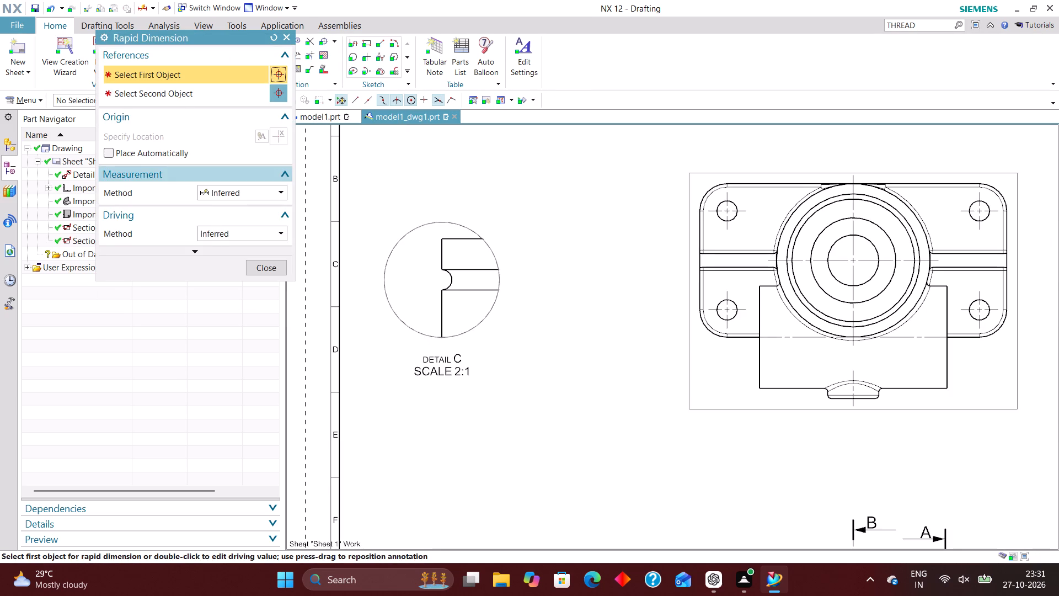
click(250, 195)
click(243, 288)
scroll(433, 285, up, 5)
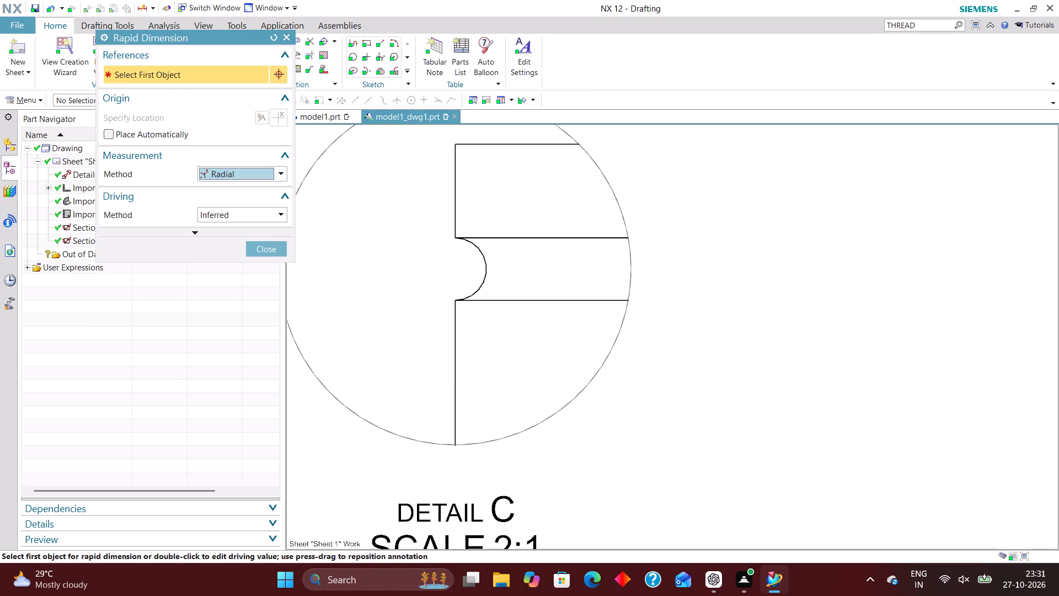
click(486, 269)
click(350, 295)
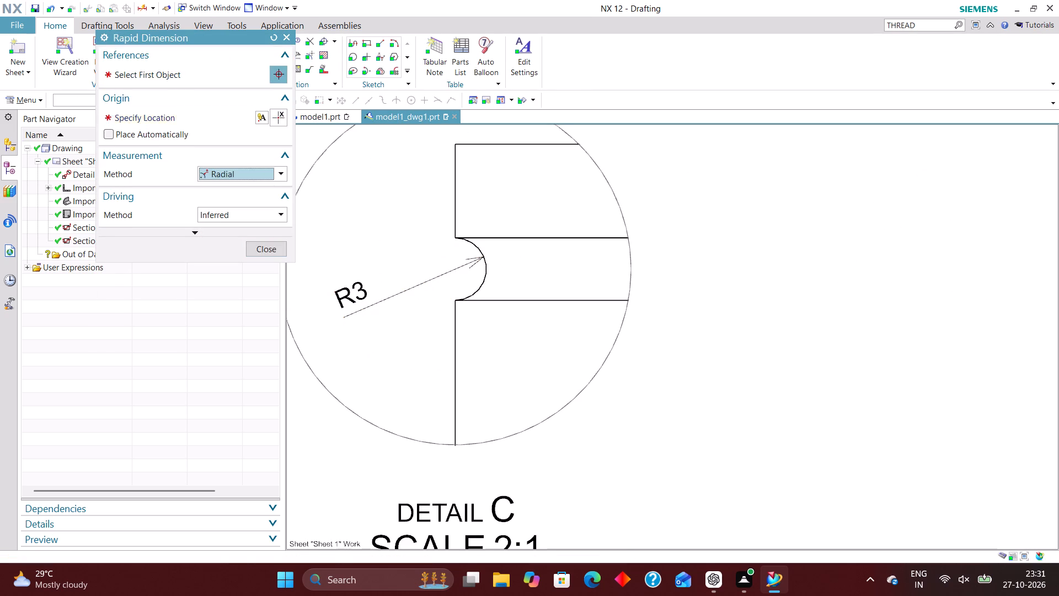
scroll(409, 338, down, 3)
scroll(437, 300, up, 3)
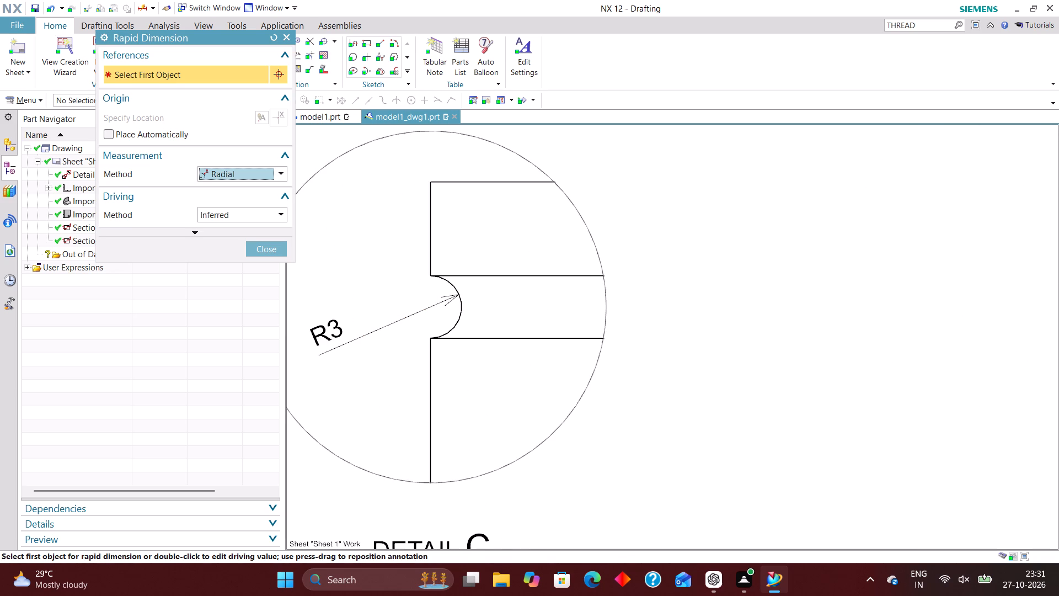
click(282, 175)
click(258, 187)
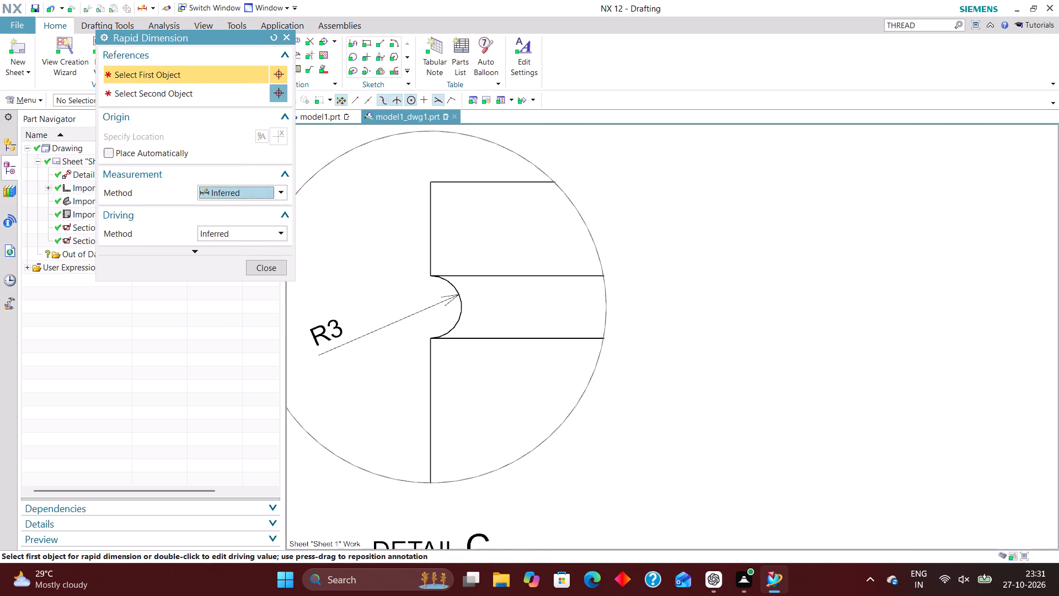
click(271, 269)
Add a center mark to the semicircular groove arc in detail C.
click(322, 41)
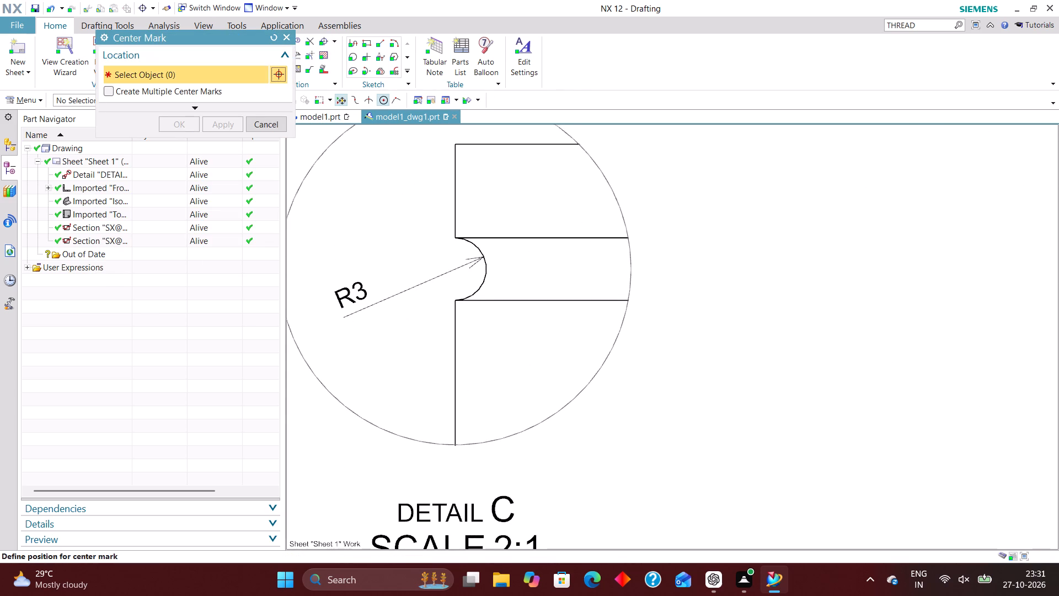
click(487, 265)
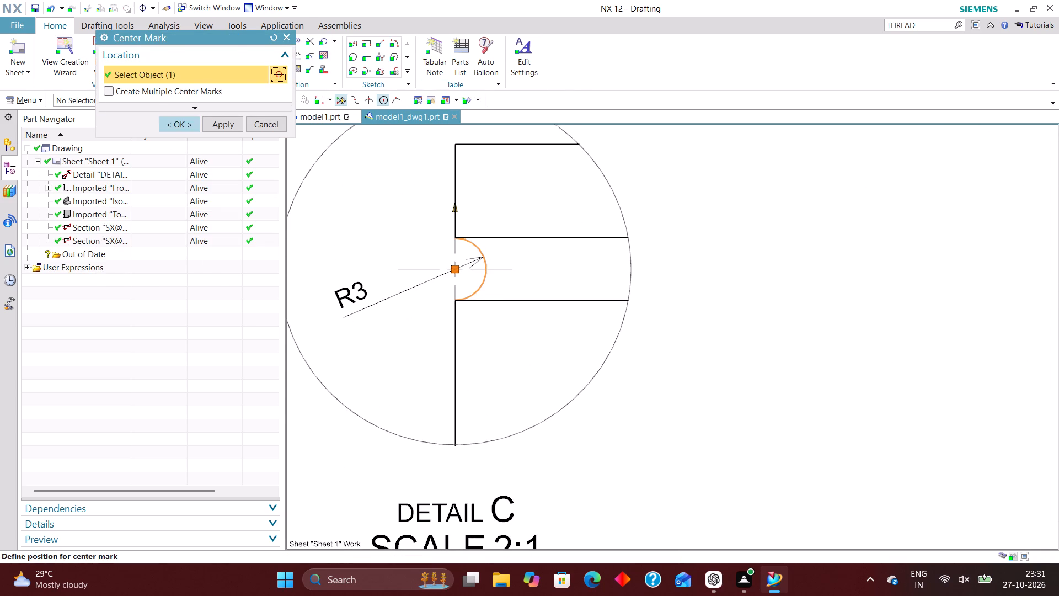
click(176, 121)
Dimension the vertical distance from the collar's top corner to the groove's center mark in detail C, placed left of the collar edge.
click(196, 39)
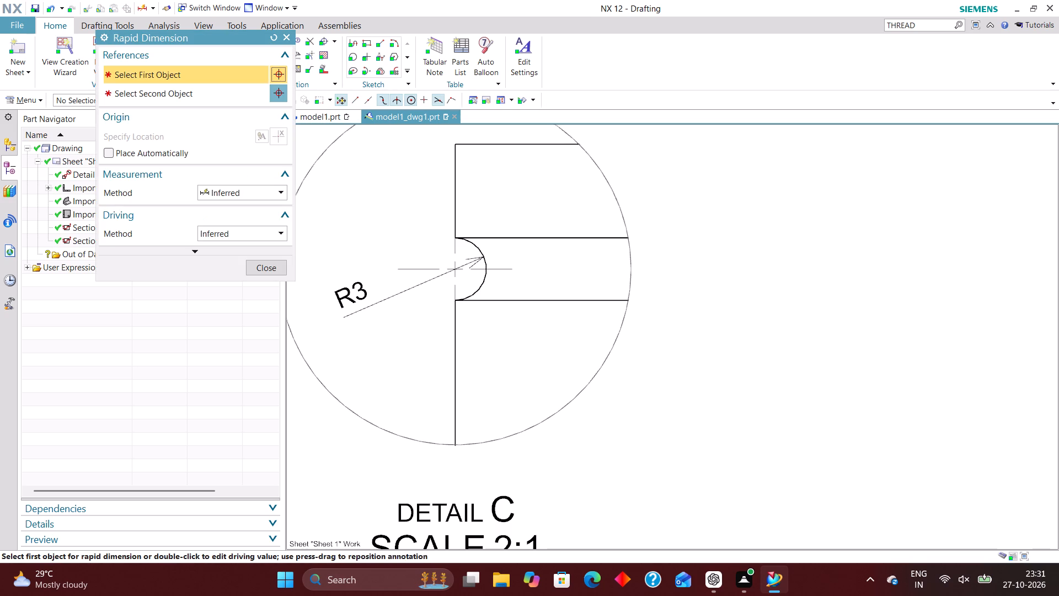
click(458, 143)
click(431, 268)
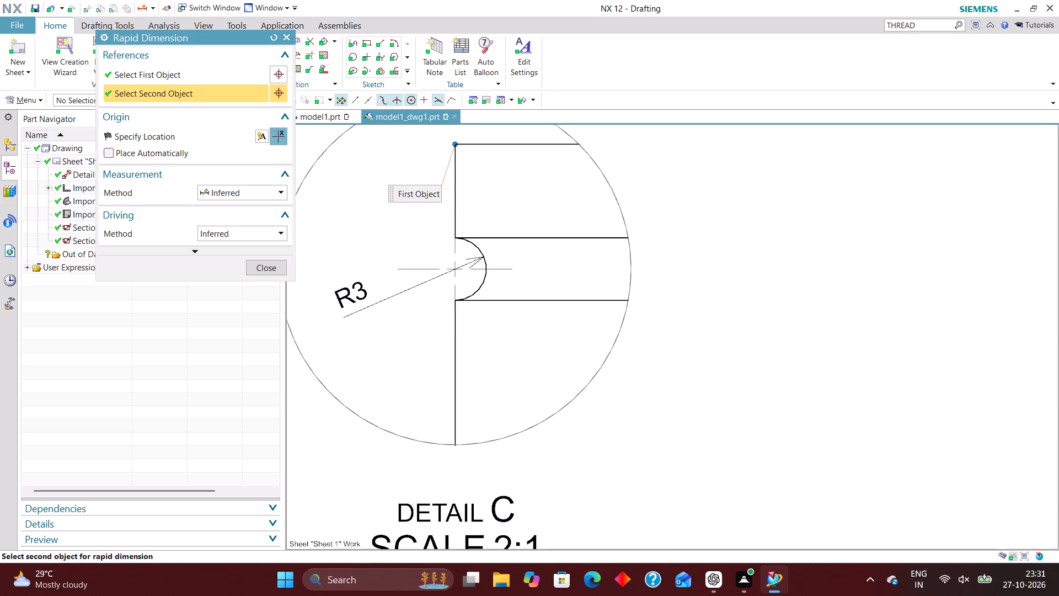
click(331, 210)
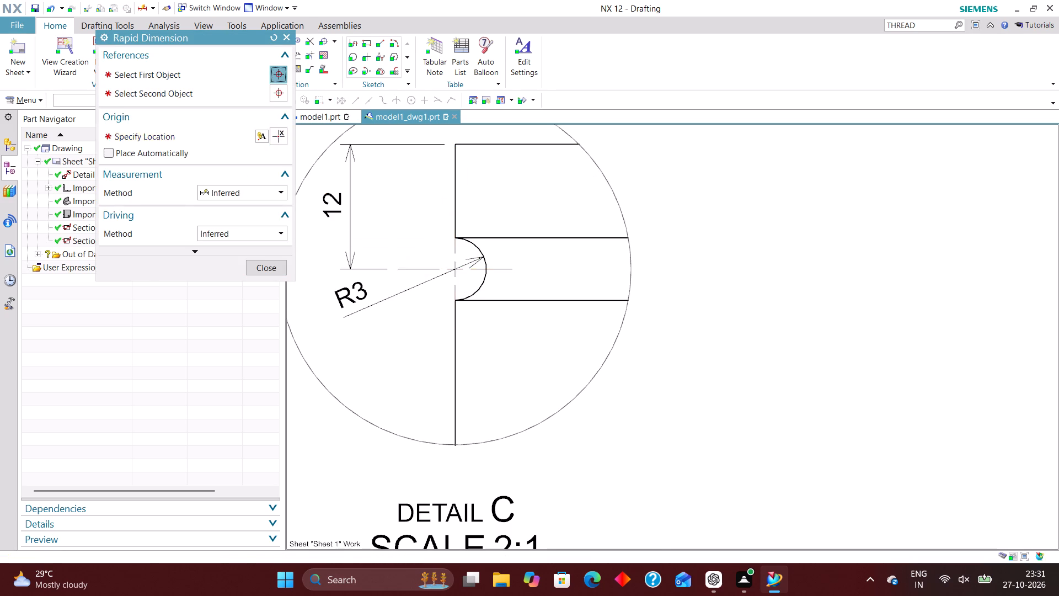
scroll(459, 268, down, 3)
scroll(483, 283, up, 4)
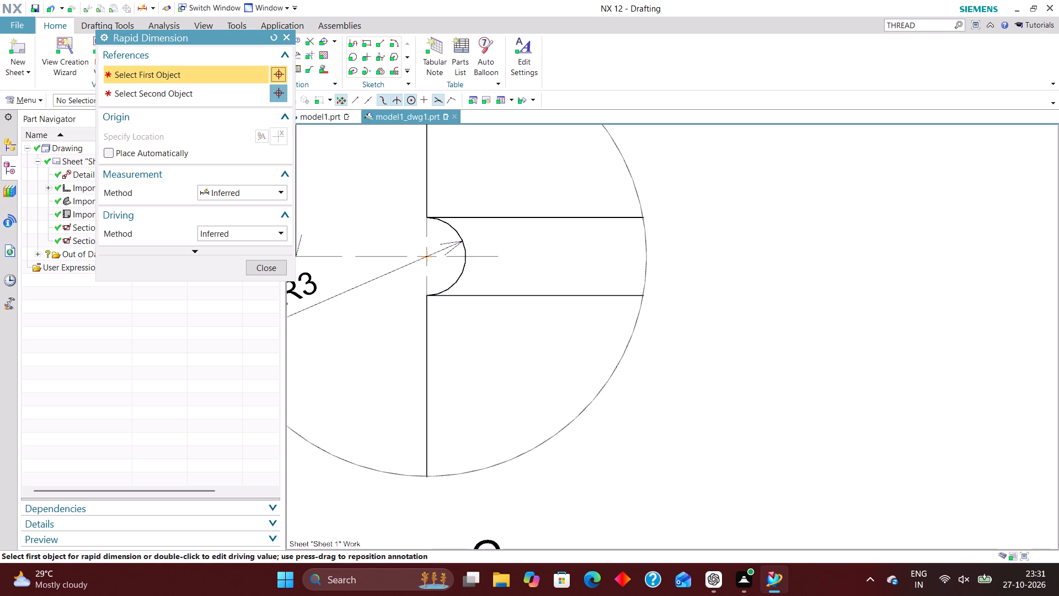
scroll(451, 334, down, 3)
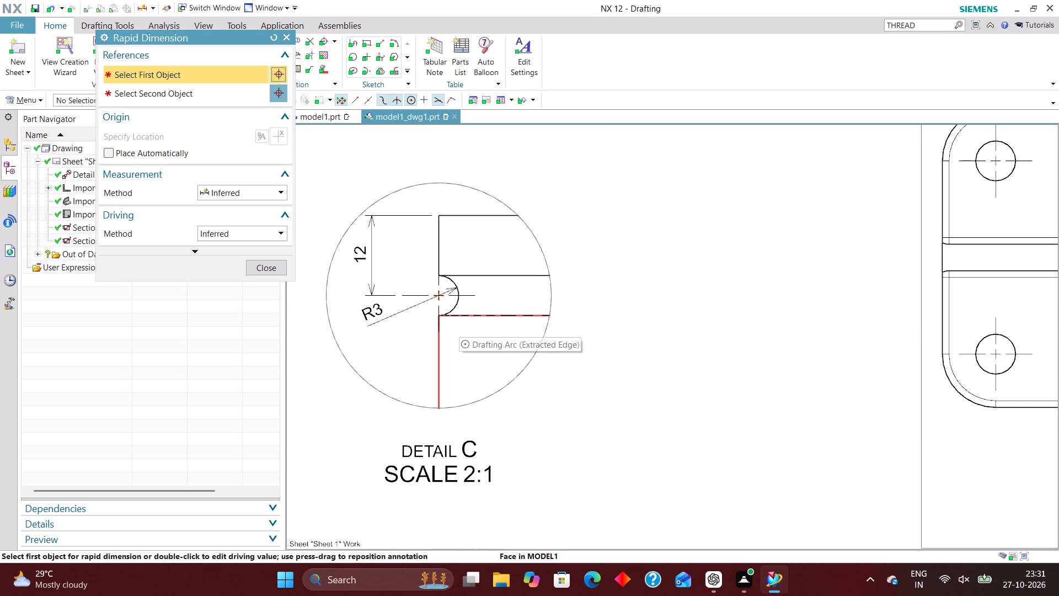
scroll(427, 252, down, 4)
scroll(437, 297, up, 3)
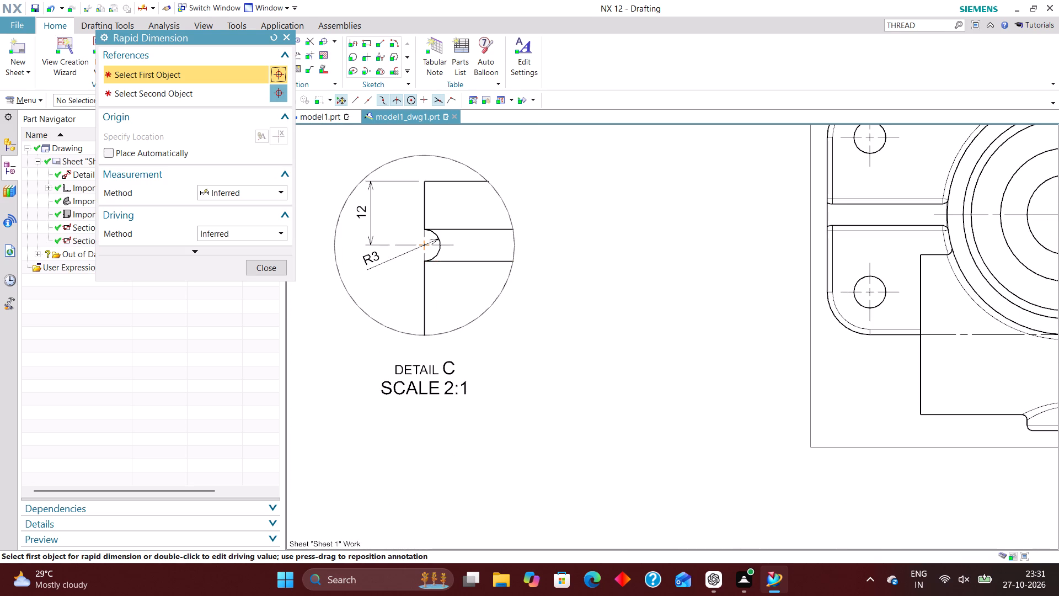
click(274, 268)
Add a radial dimension to the base plate's lower-left outer corner in the top view, with its text outside the plate.
scroll(427, 274, down, 8)
scroll(493, 306, up, 4)
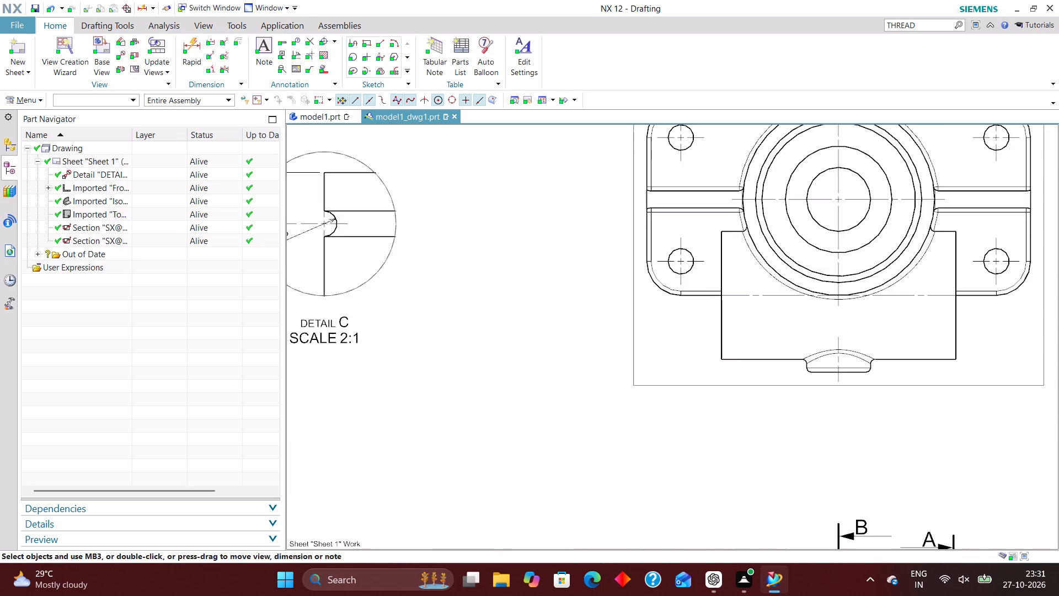
scroll(487, 265, down, 4)
right_drag(474, 273, 438, 315)
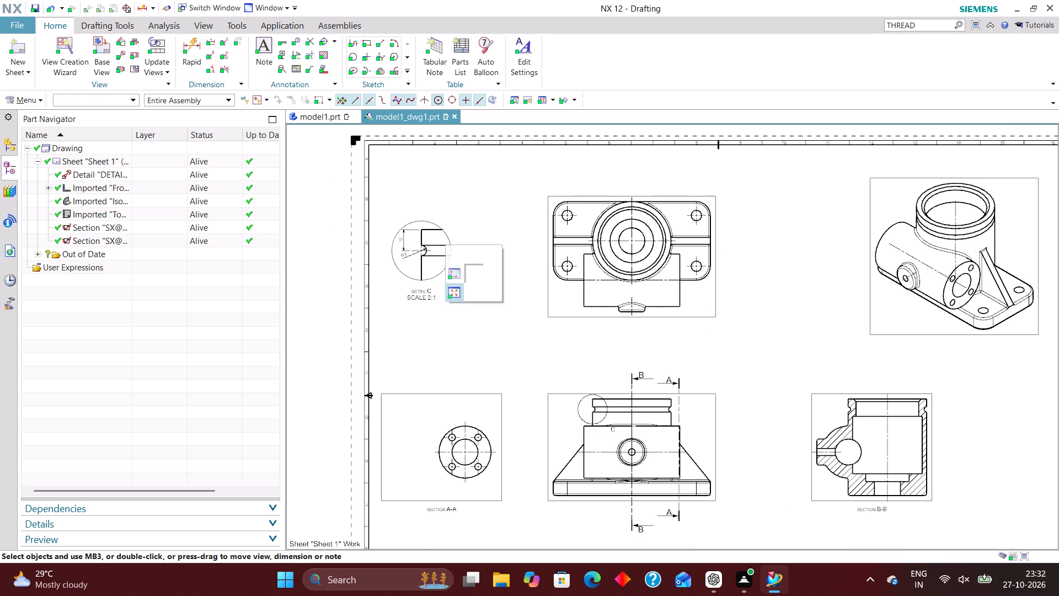
right_drag(486, 273, 459, 341)
scroll(664, 286, up, 3)
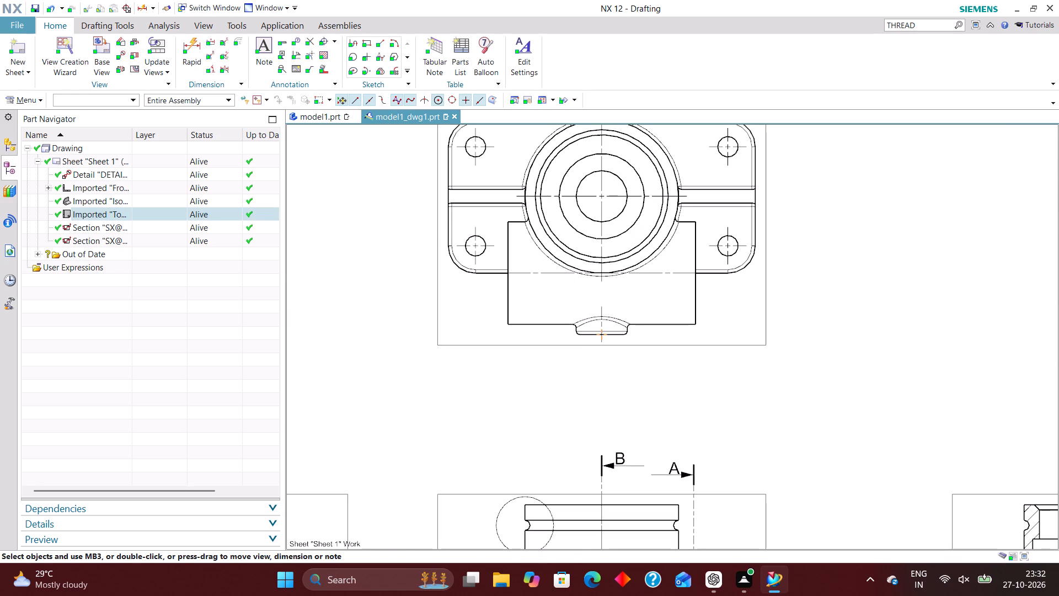
scroll(502, 339, down, 3)
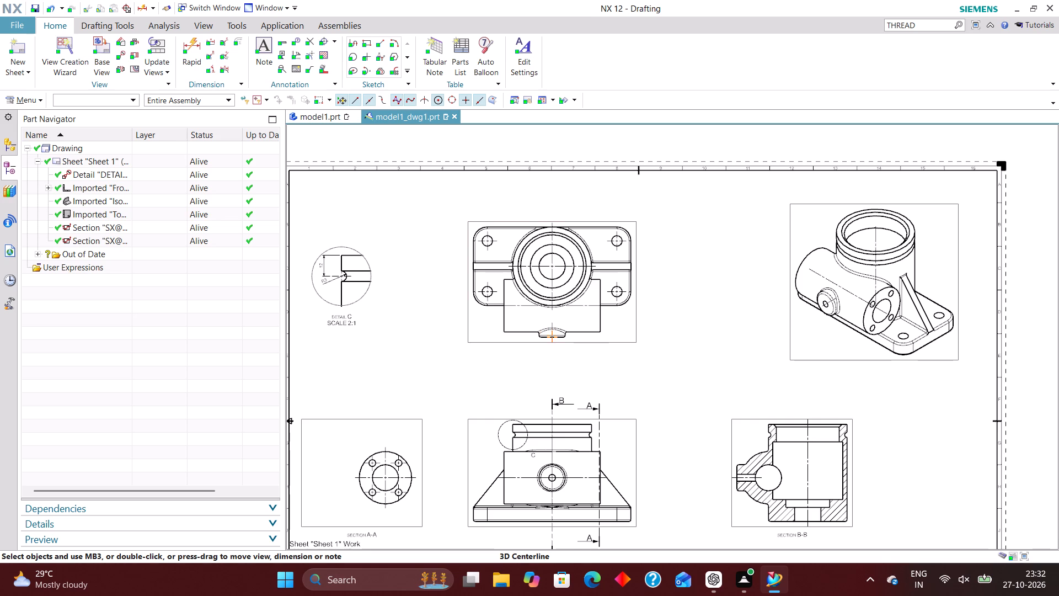
scroll(477, 315, down, 1)
scroll(485, 311, up, 5)
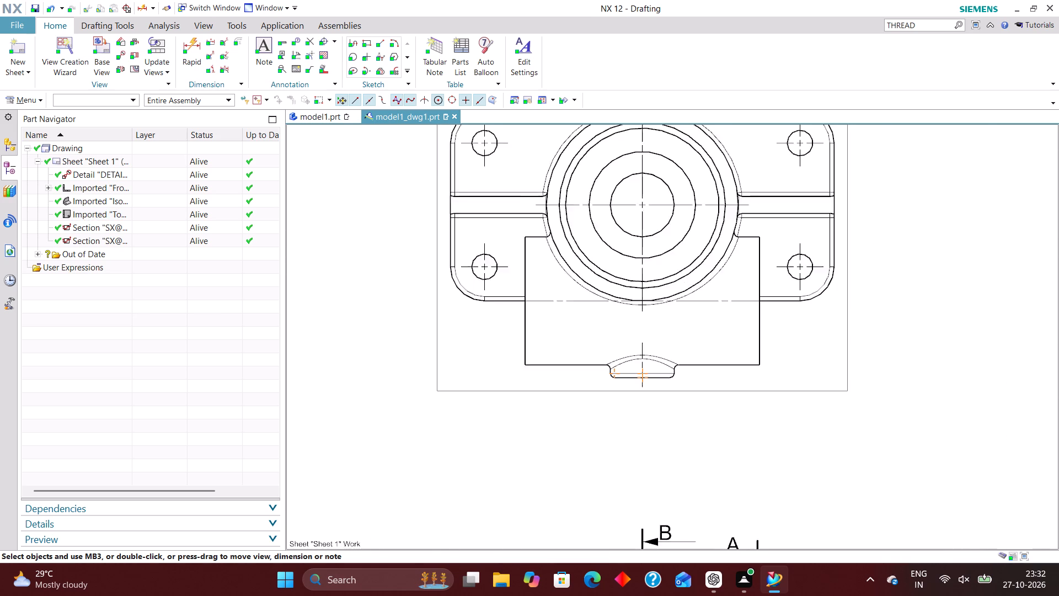
scroll(404, 306, down, 4)
scroll(398, 264, up, 6)
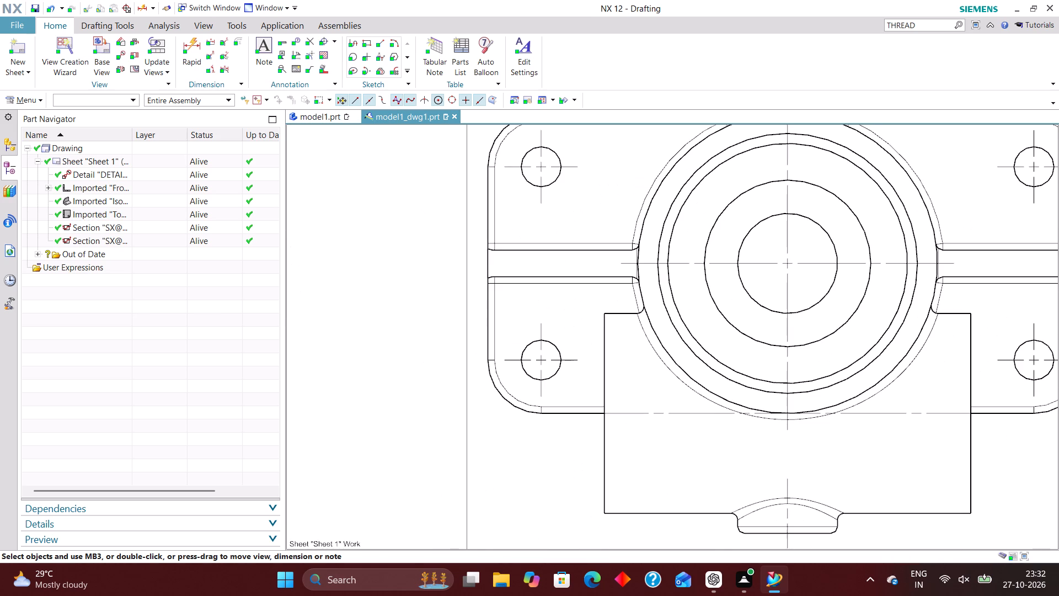
click(191, 46)
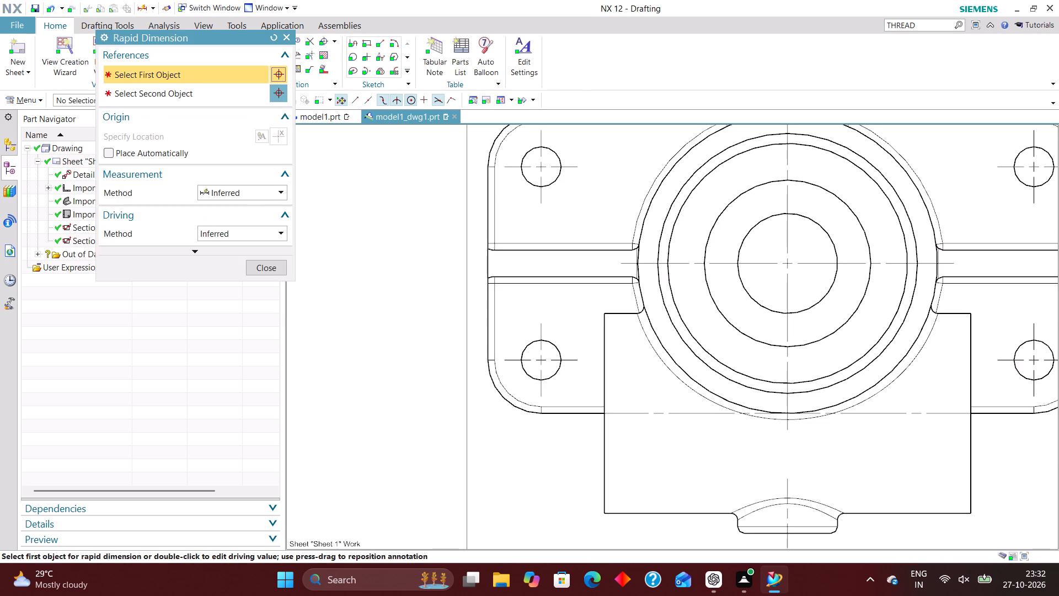
click(256, 193)
click(234, 294)
scroll(500, 416, up, 5)
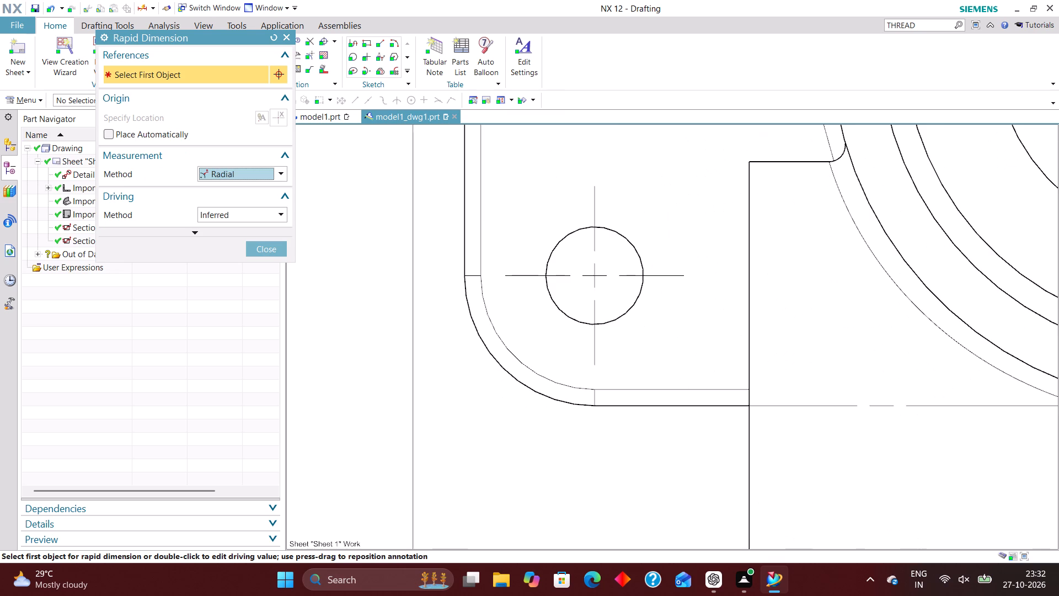
click(515, 370)
scroll(472, 387, down, 6)
click(384, 433)
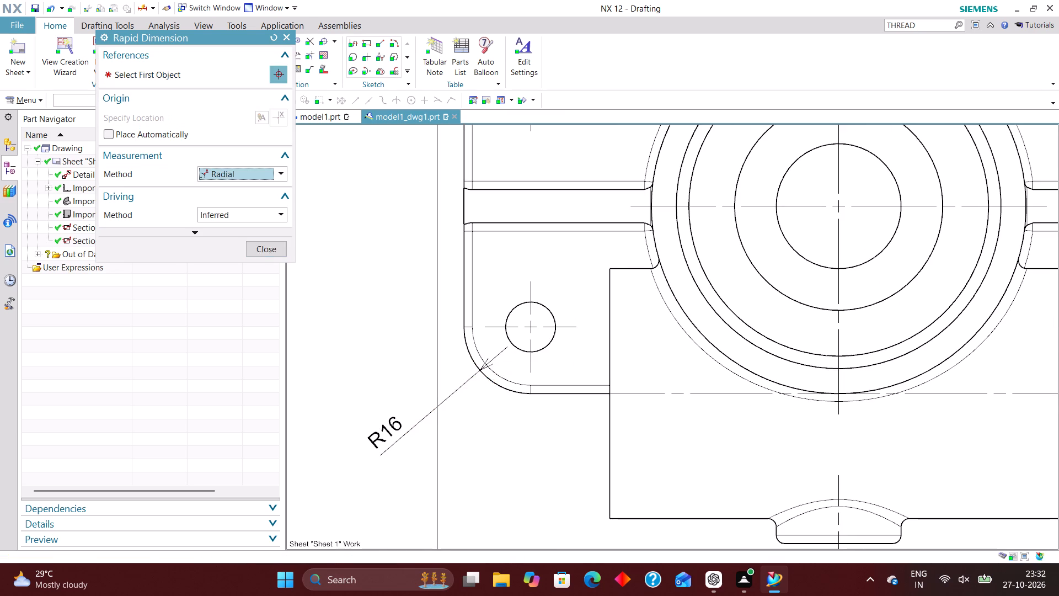
Add a diametral dimension to the base plate's upper-left mounting hole in the top view, with its text outside the plate.
scroll(432, 405, down, 6)
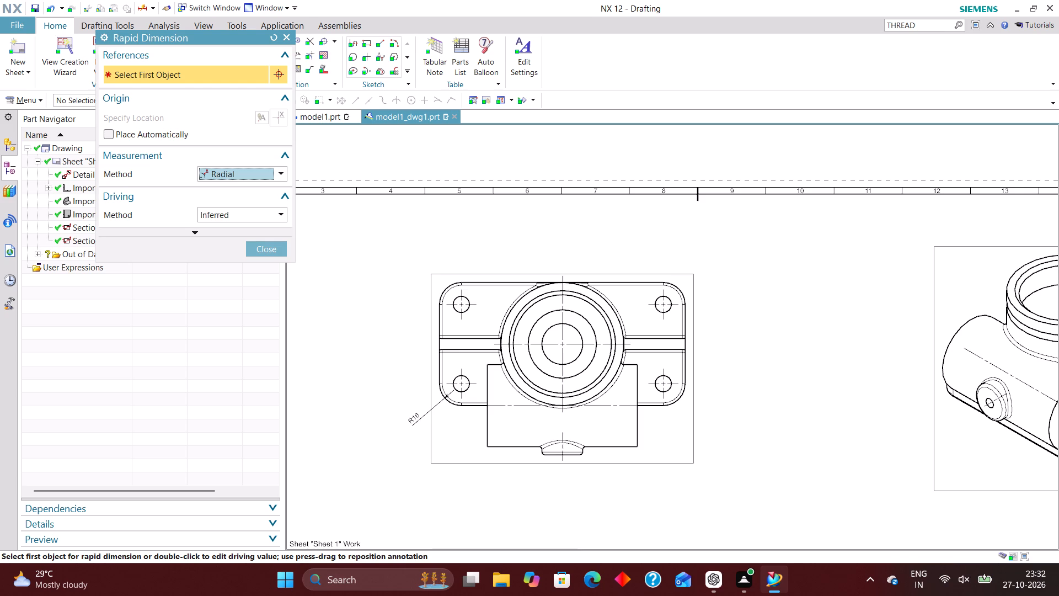
click(284, 172)
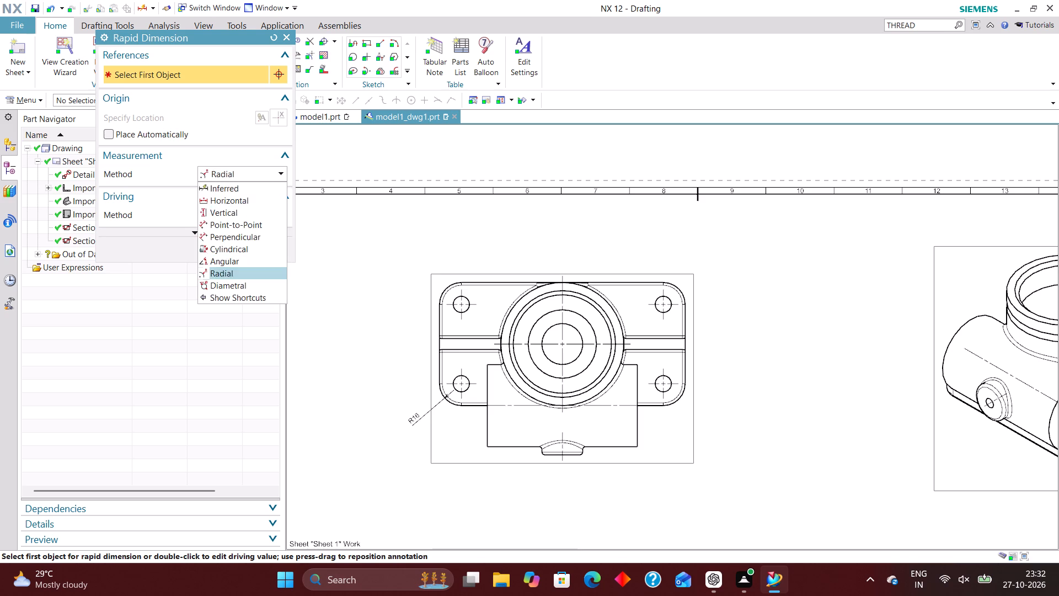
click(215, 289)
scroll(438, 294, up, 5)
click(485, 300)
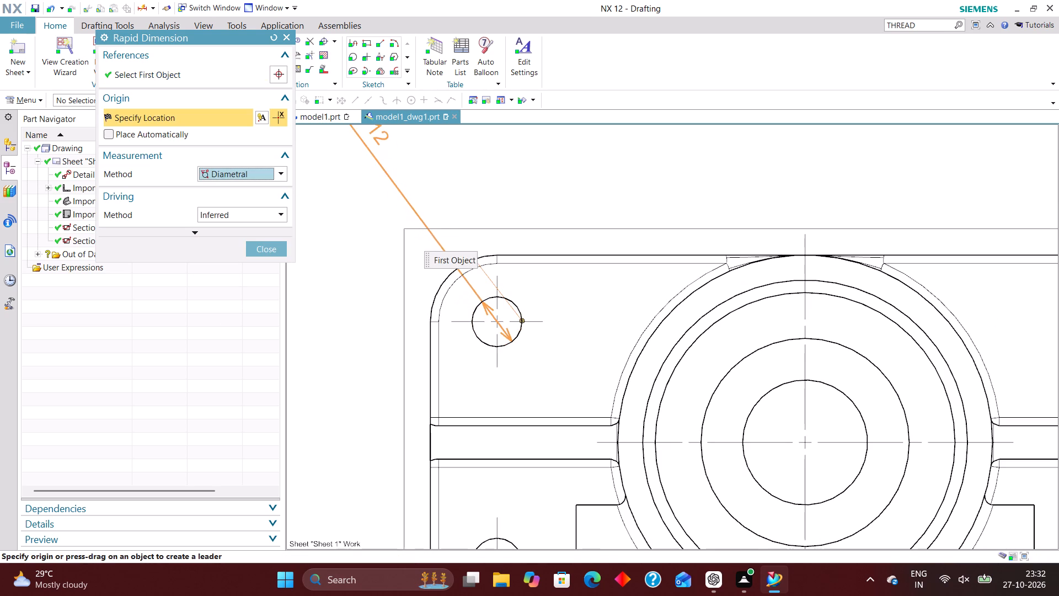
click(365, 148)
Dimension the horizontal cylinder's length between its two lower corners in the top view, using the Inferred method and placed below the view.
scroll(352, 257, down, 5)
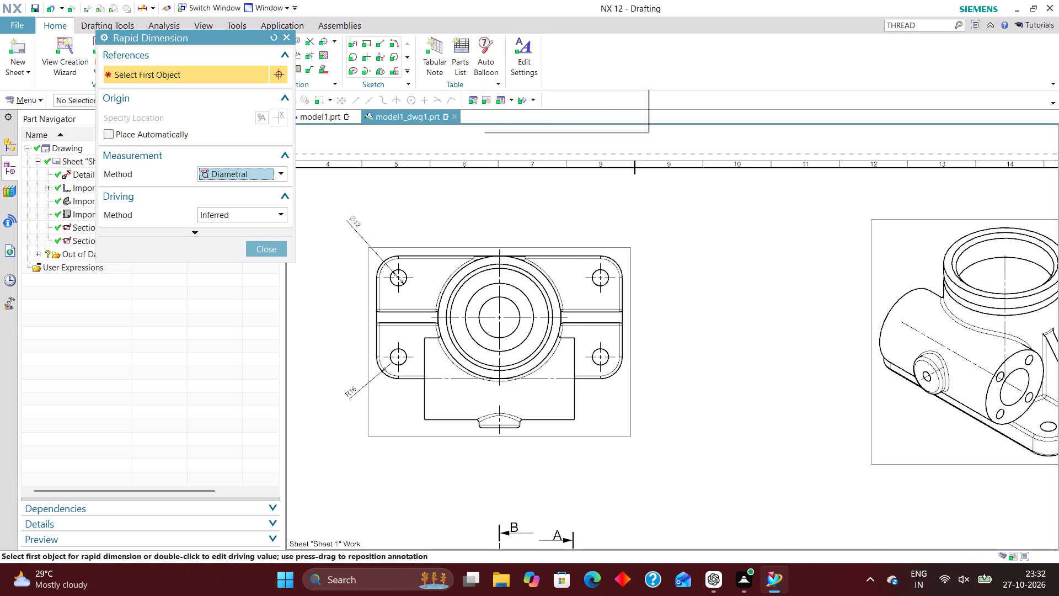
scroll(491, 142, down, 1)
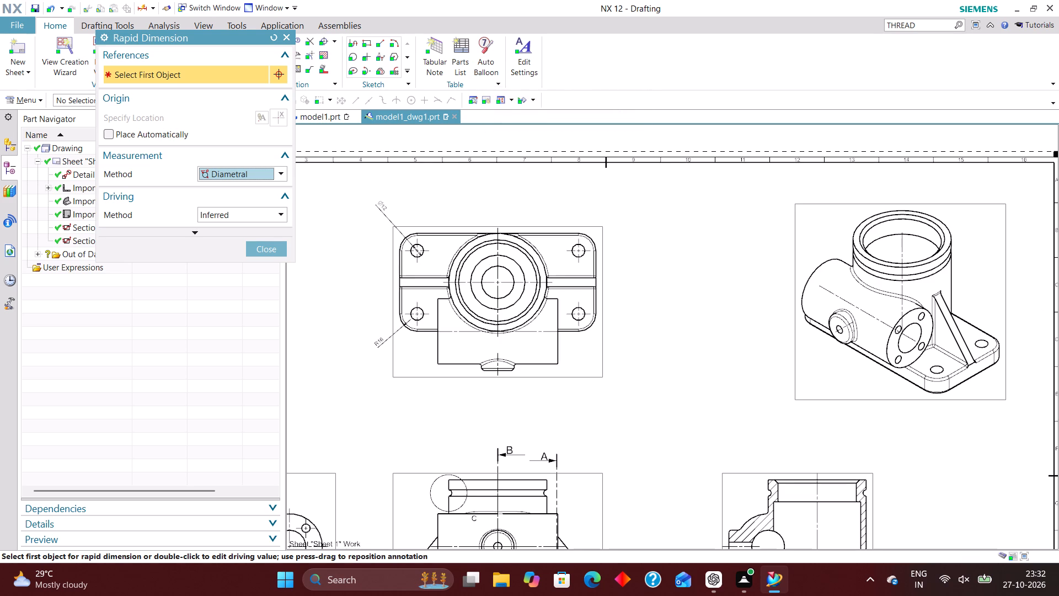
click(281, 176)
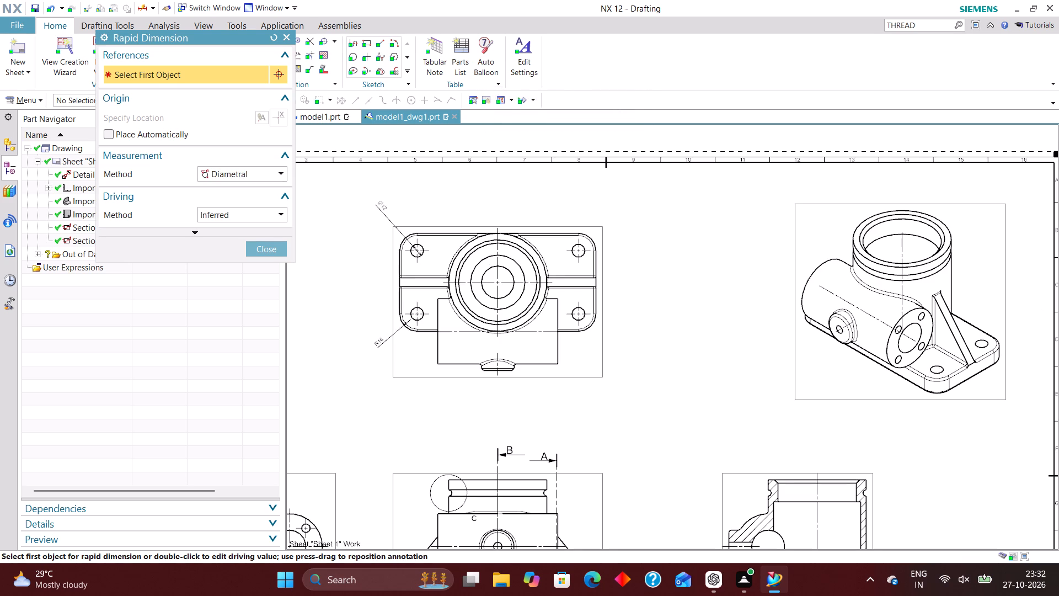
click(269, 191)
scroll(494, 364, up, 3)
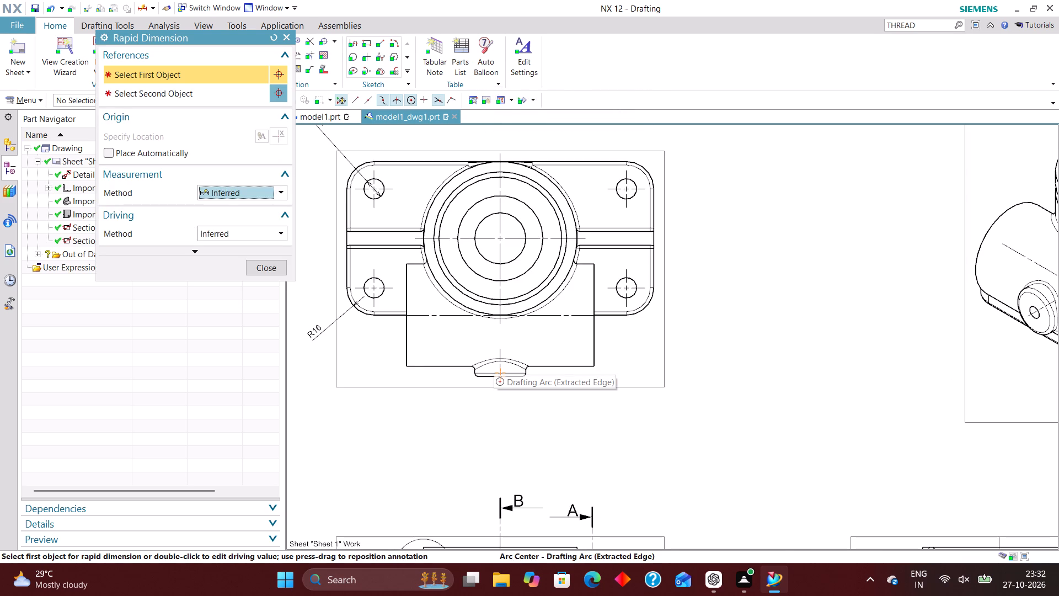
click(406, 370)
click(597, 368)
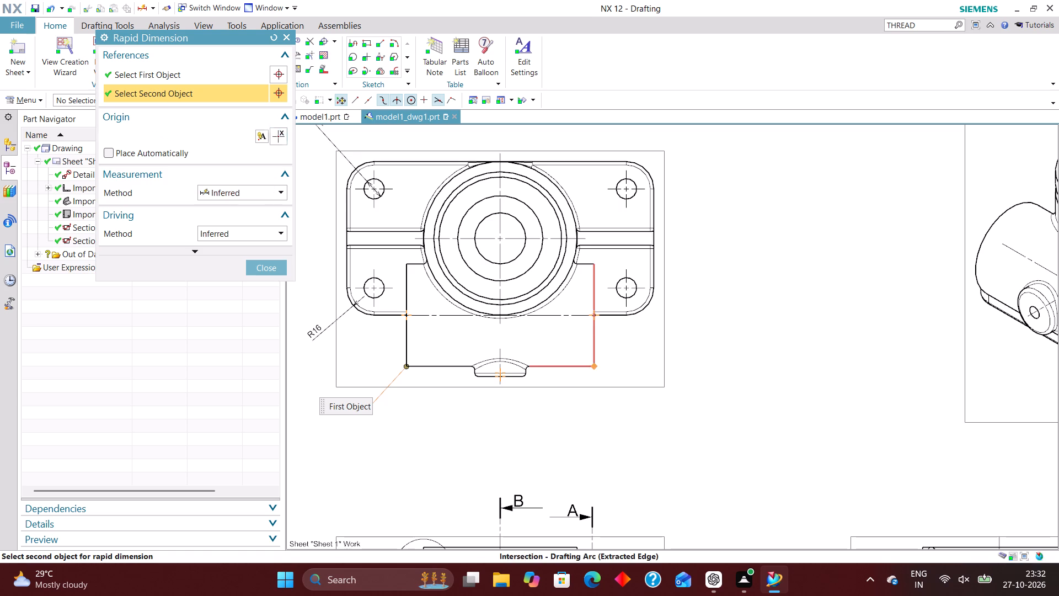
click(500, 425)
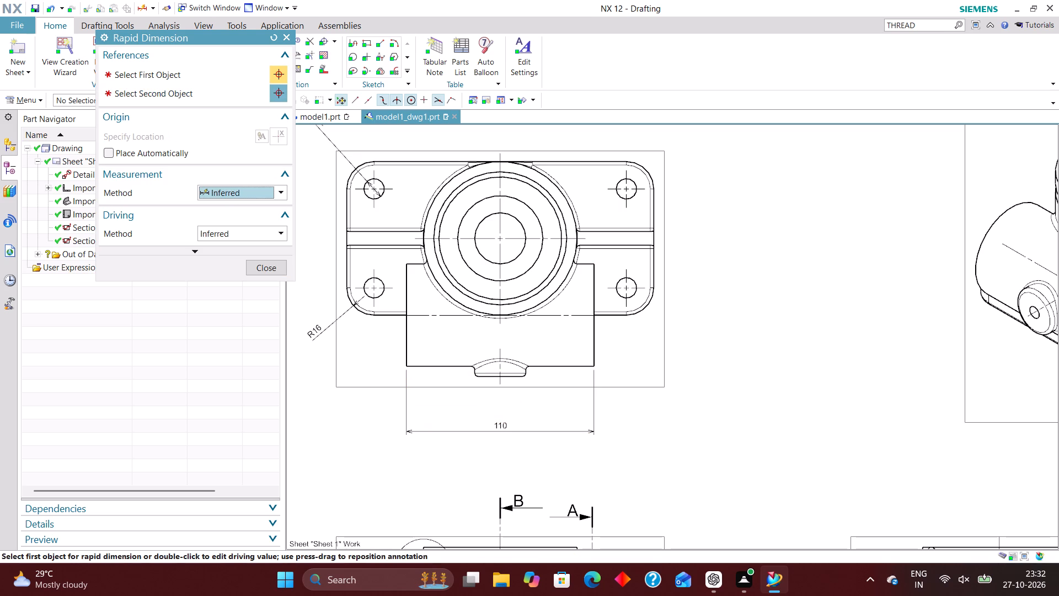
Dimension the left rib's width between its two long edges in the top view, with the text above the rib, and finish dimensioning.
scroll(557, 427, down, 2)
scroll(625, 359, up, 3)
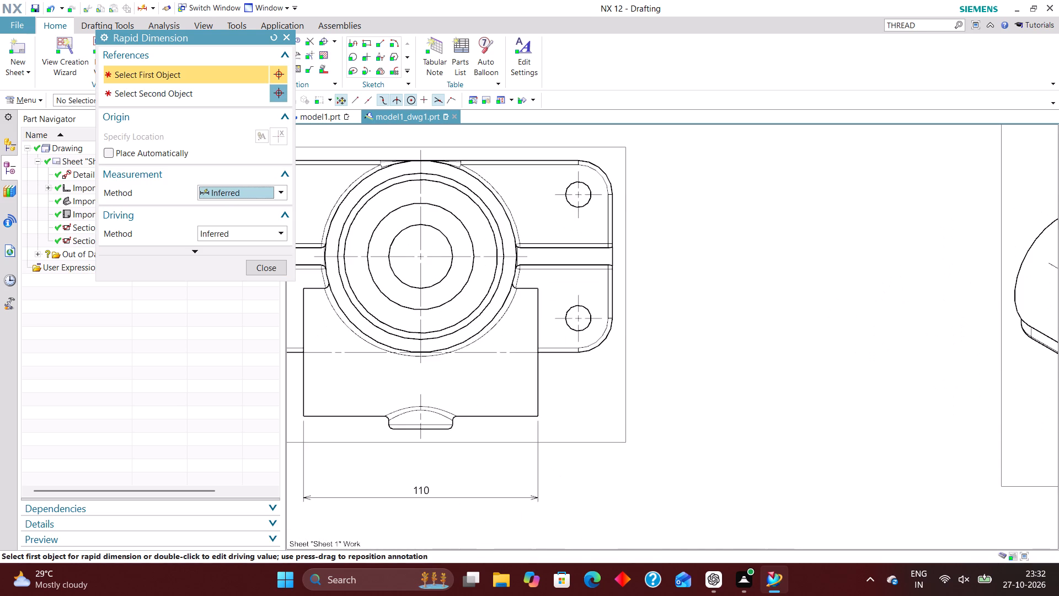
scroll(515, 323, down, 2)
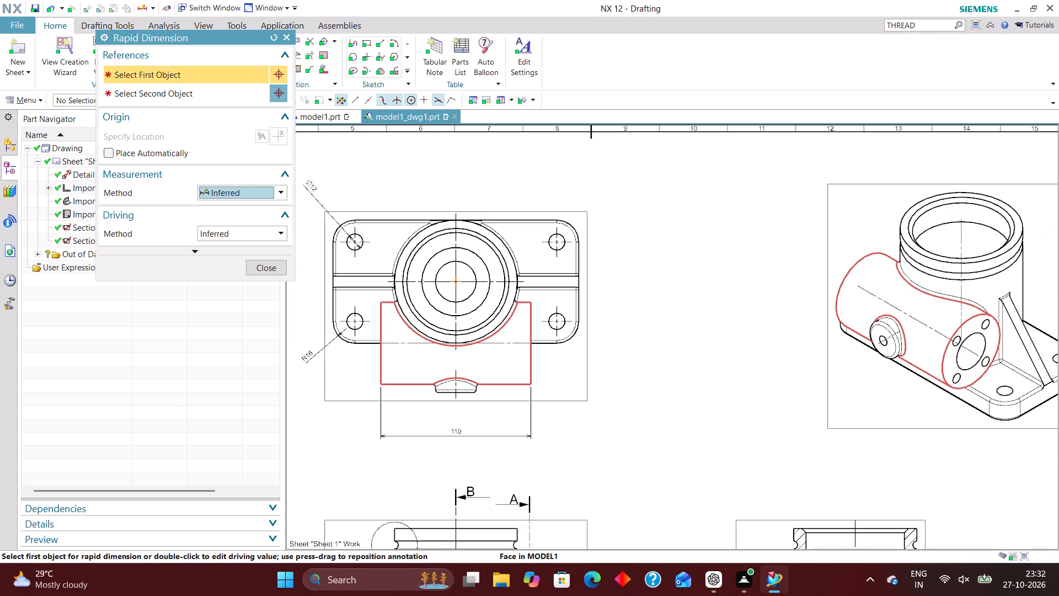
scroll(372, 281, up, 7)
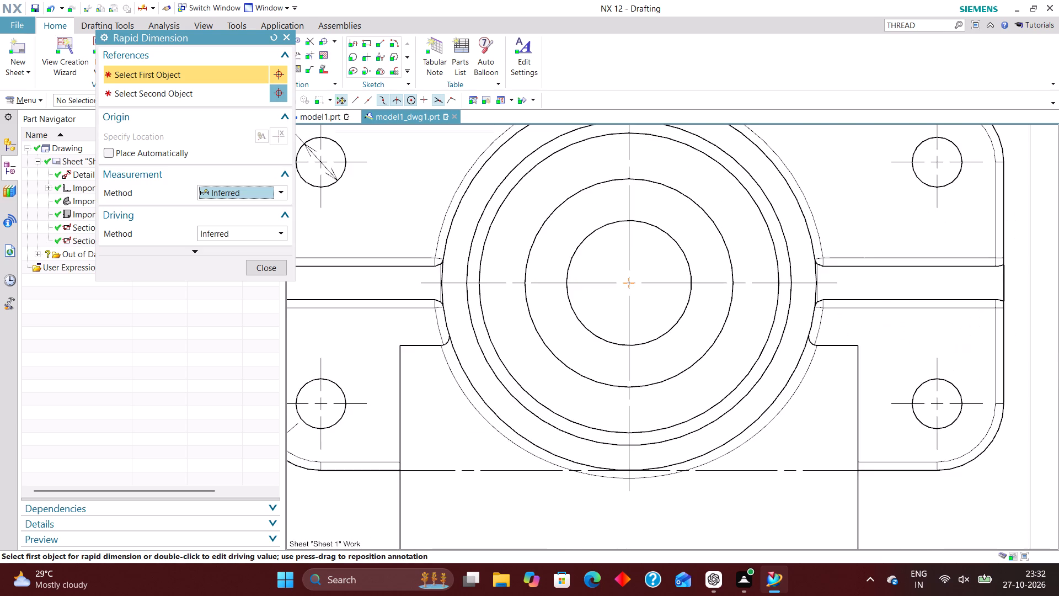
scroll(457, 273, down, 3)
scroll(400, 265, up, 5)
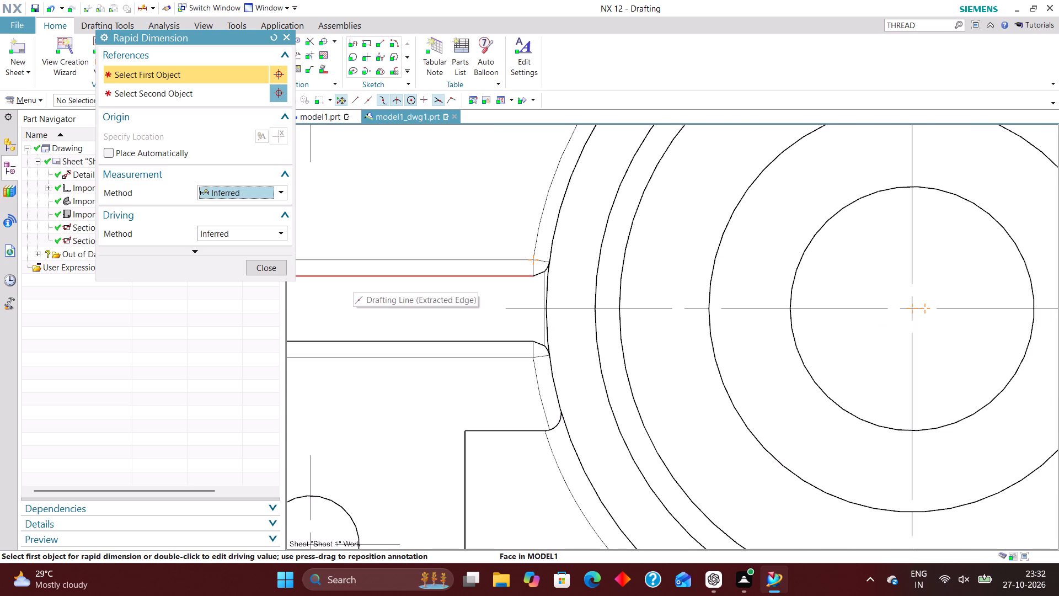
scroll(407, 284, down, 3)
click(382, 280)
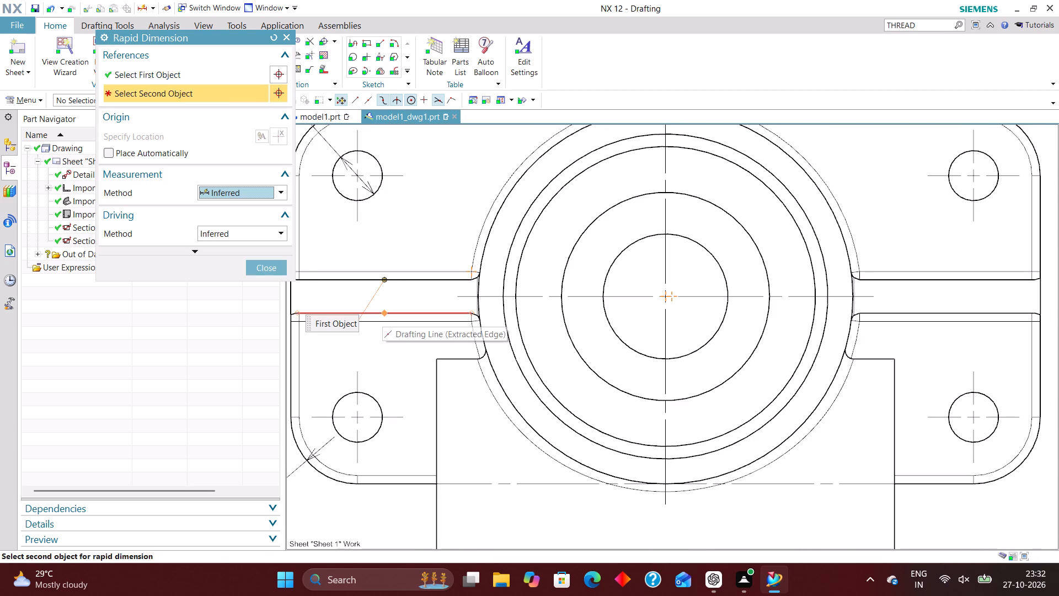
click(381, 313)
click(380, 223)
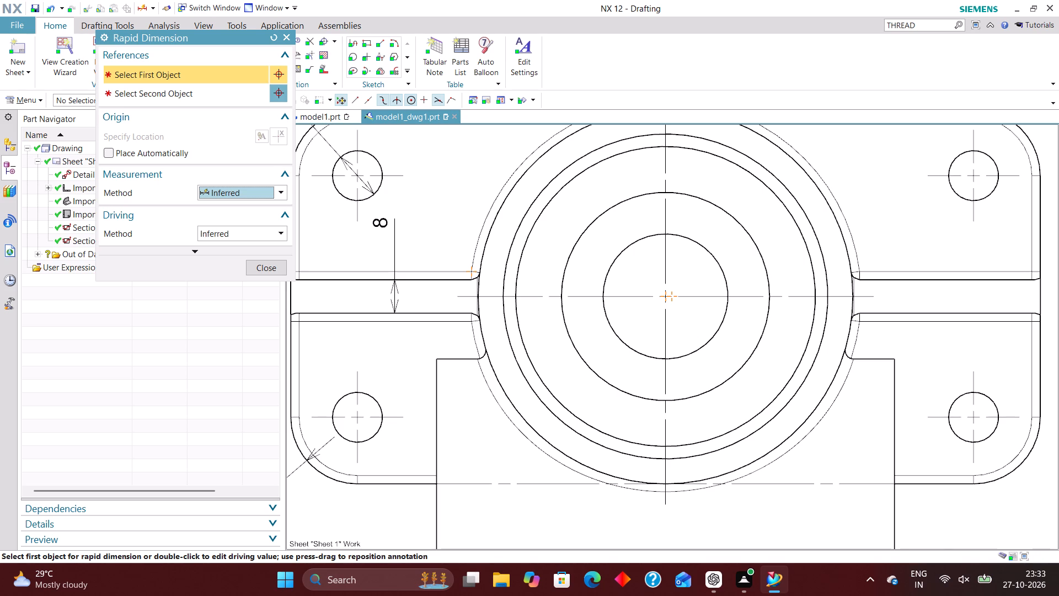
scroll(446, 301, down, 8)
scroll(712, 270, up, 5)
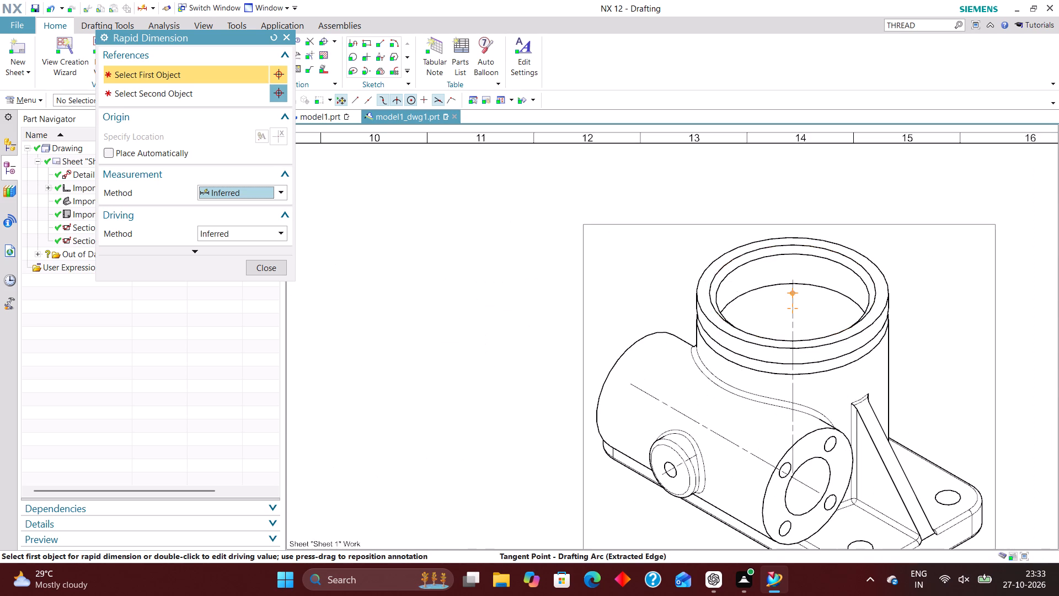
scroll(677, 277, down, 5)
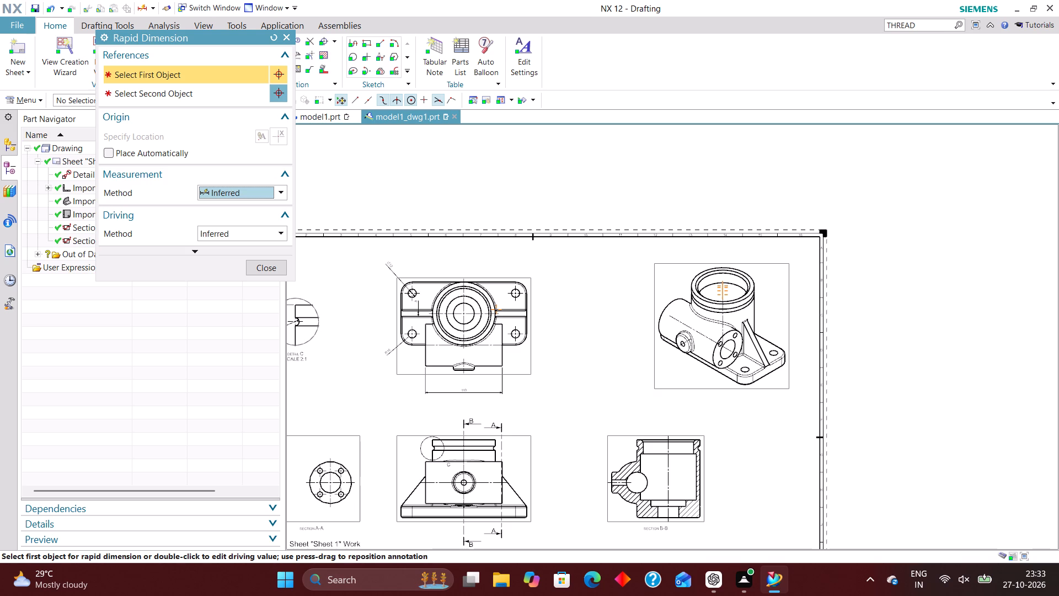
click(261, 268)
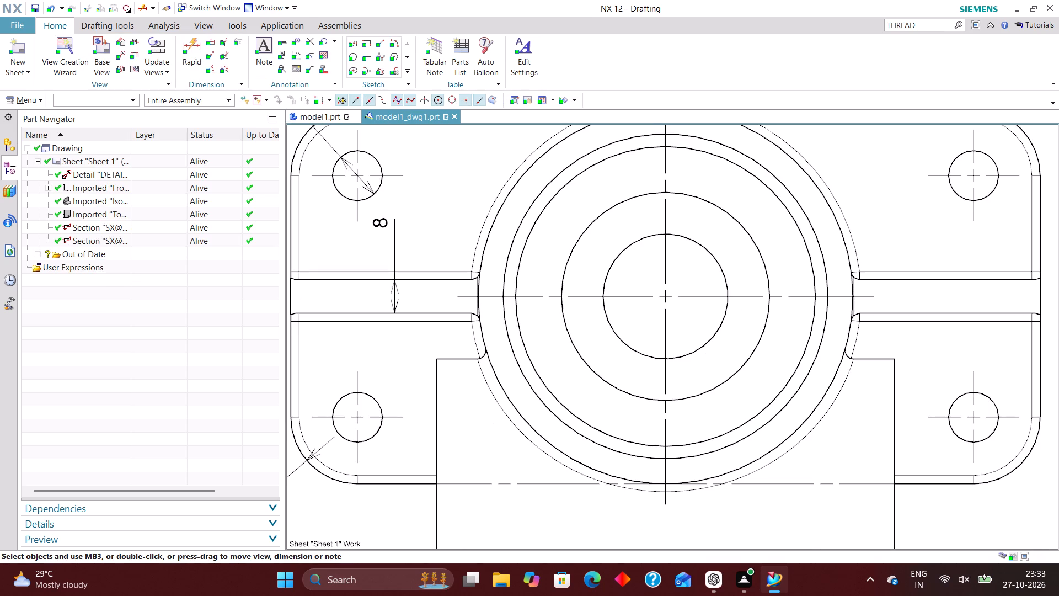
Switch to model1.prt, start a Hole on the collar's top rim face and place two sketch points, showing the model in wireframe.
click(319, 120)
middle_drag(526, 278, 558, 264)
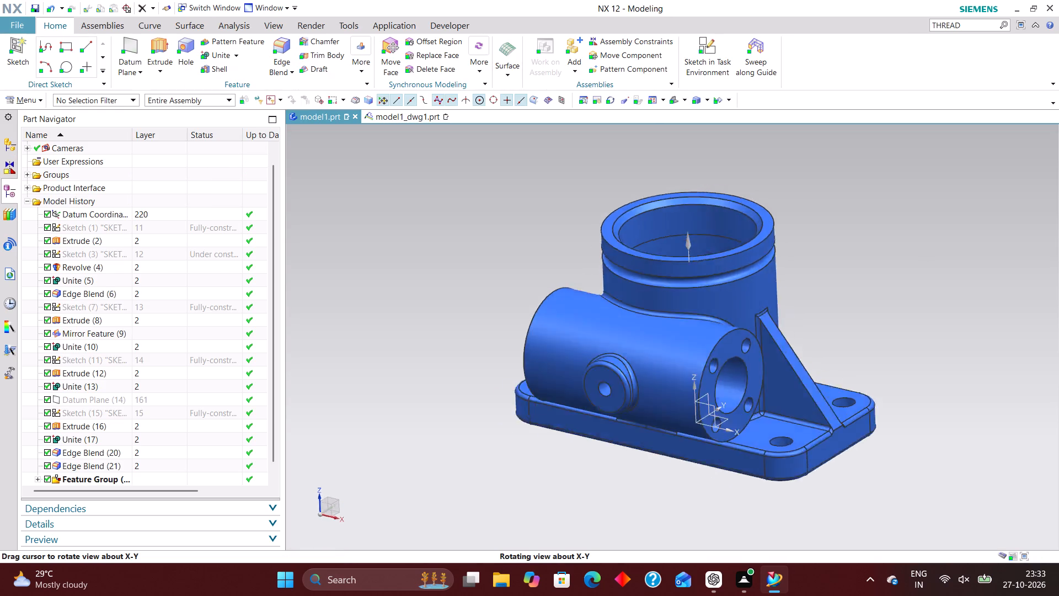
middle_drag(558, 264, 507, 266)
click(188, 39)
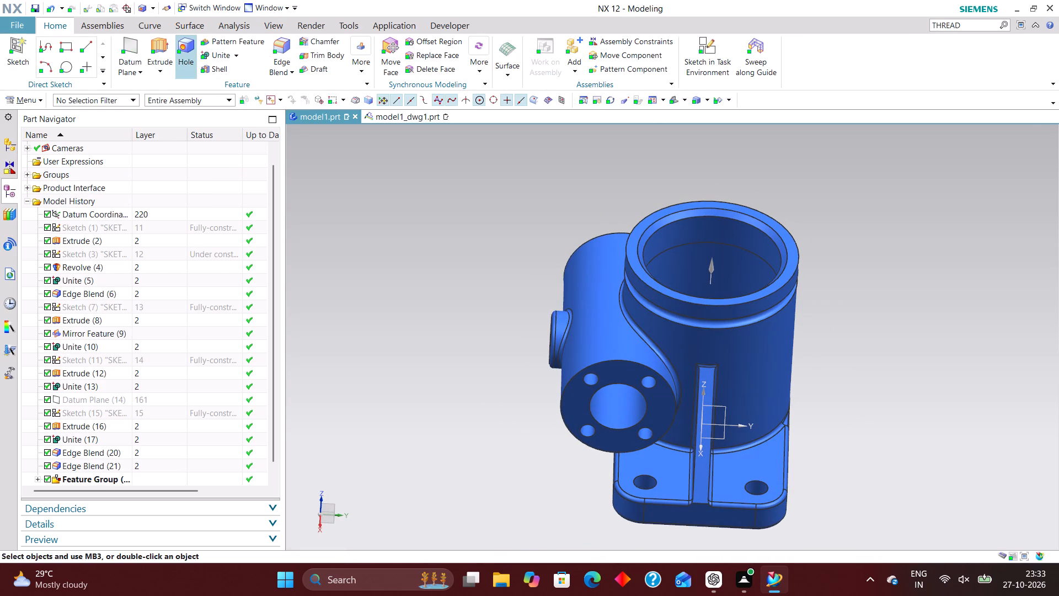
scroll(636, 253, up, 5)
click(621, 254)
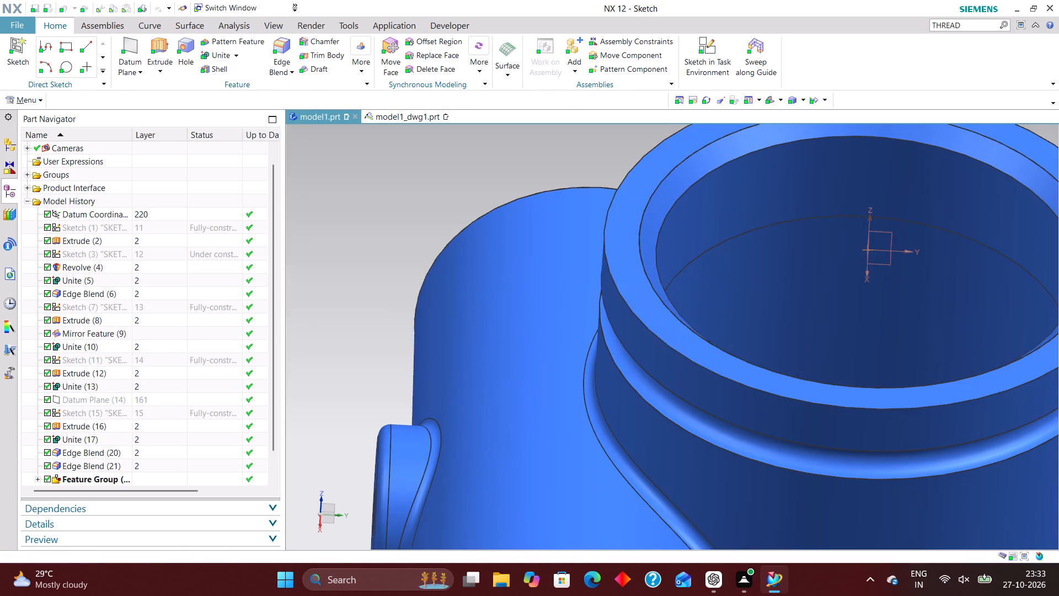
scroll(631, 228, down, 5)
scroll(652, 349, up, 4)
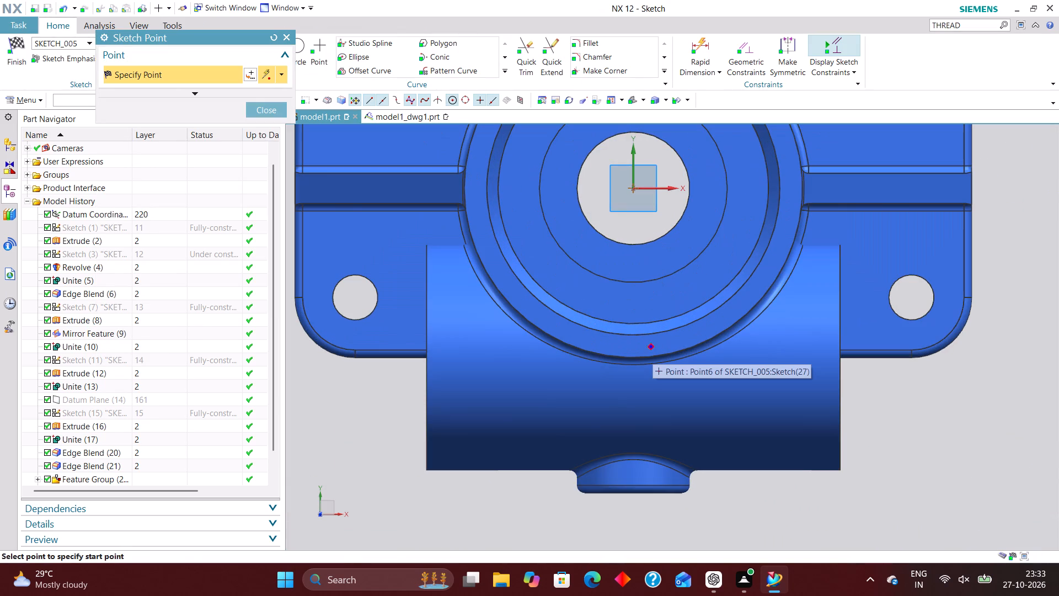
click(635, 345)
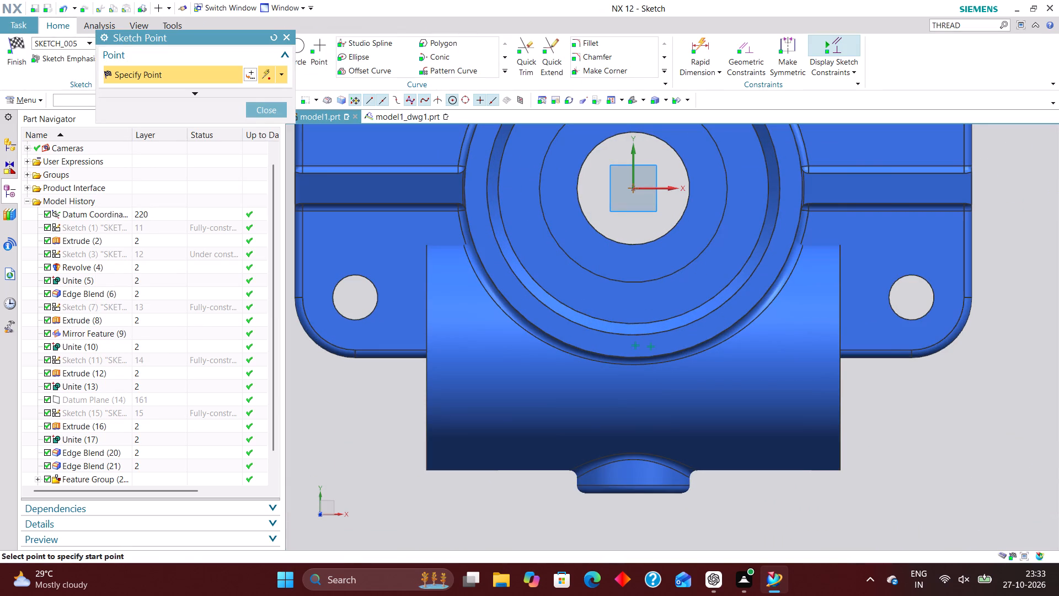
right_drag(430, 238, 440, 375)
scroll(548, 375, down, 4)
scroll(580, 310, up, 2)
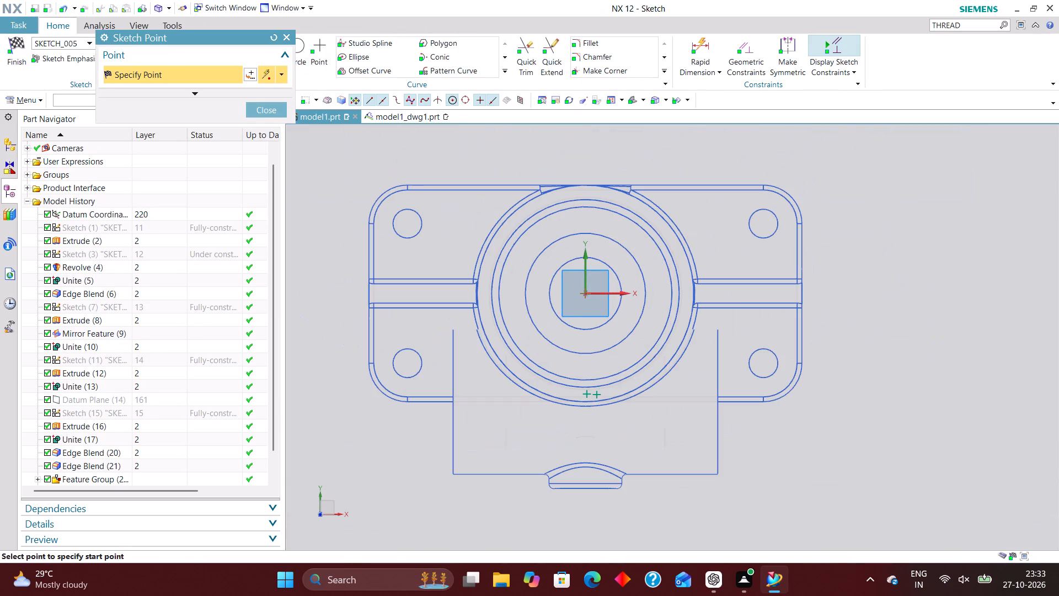
click(275, 110)
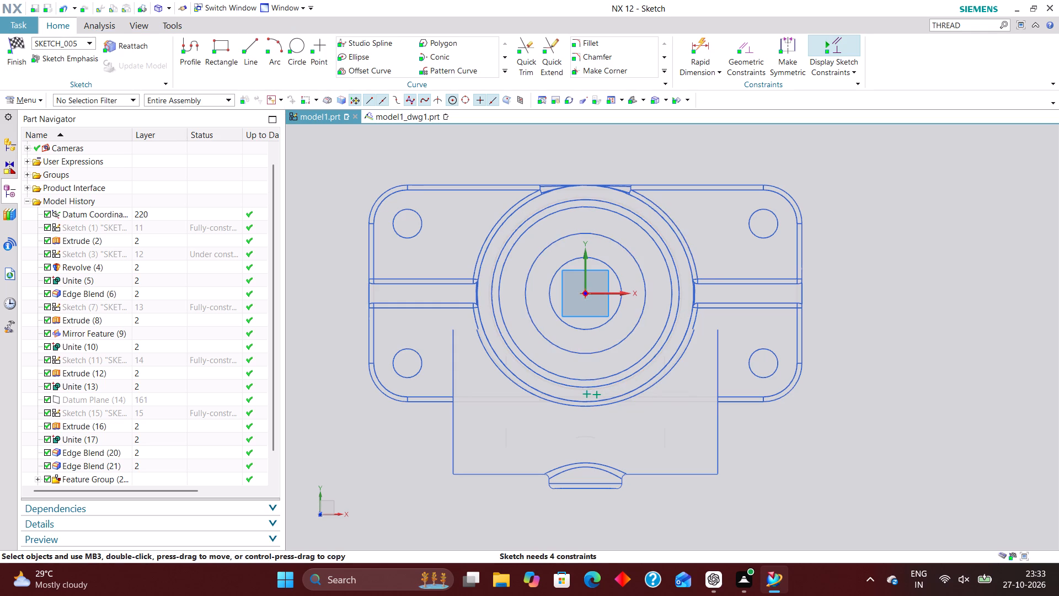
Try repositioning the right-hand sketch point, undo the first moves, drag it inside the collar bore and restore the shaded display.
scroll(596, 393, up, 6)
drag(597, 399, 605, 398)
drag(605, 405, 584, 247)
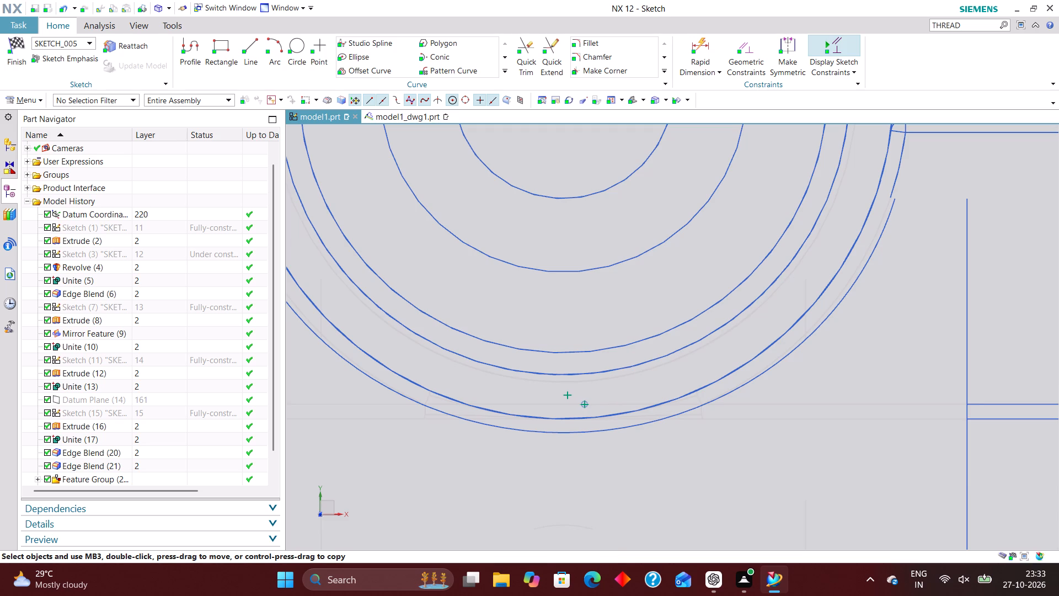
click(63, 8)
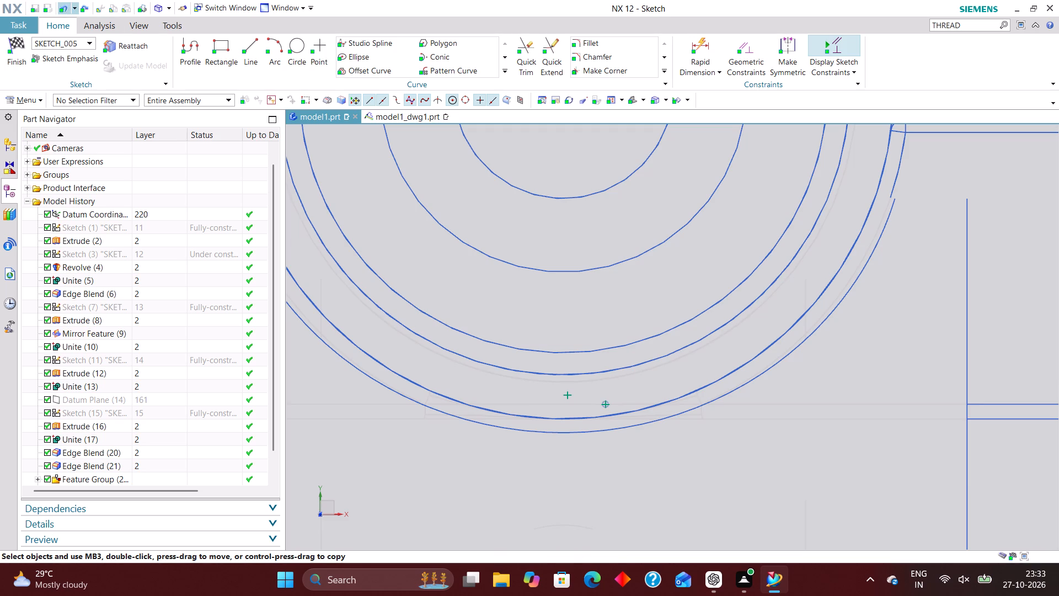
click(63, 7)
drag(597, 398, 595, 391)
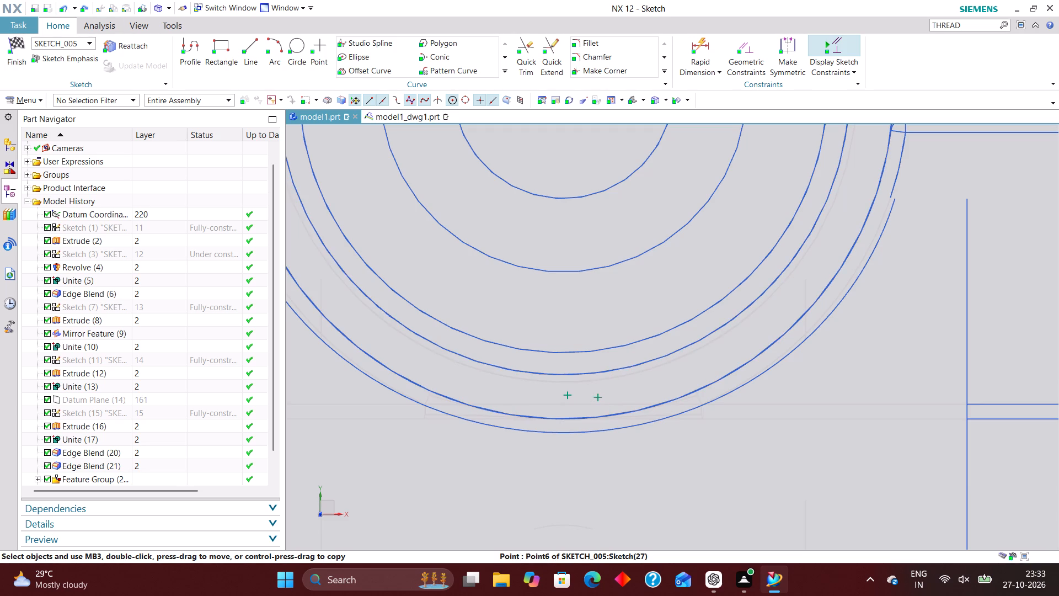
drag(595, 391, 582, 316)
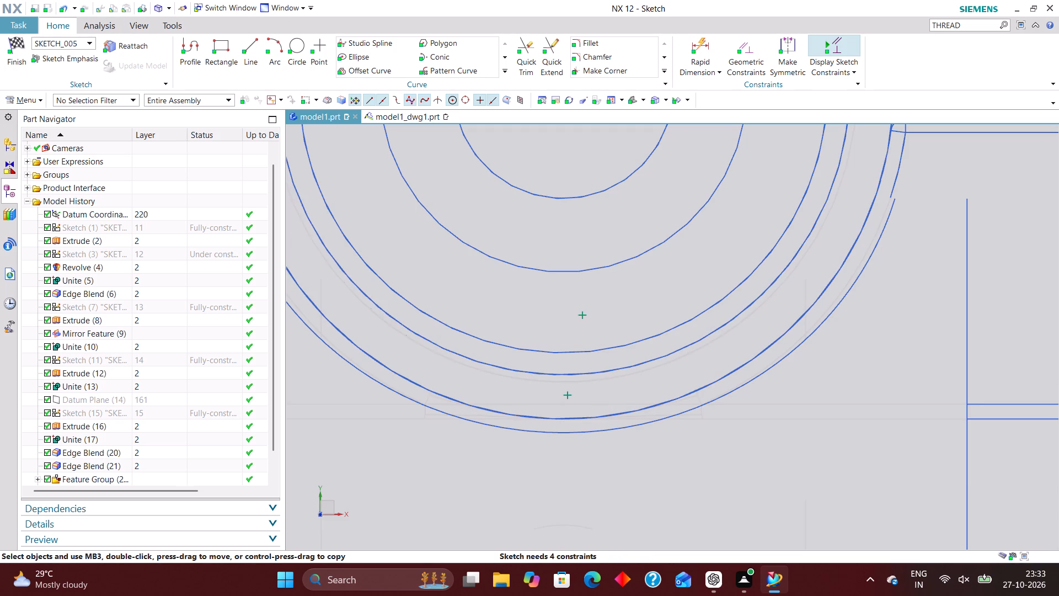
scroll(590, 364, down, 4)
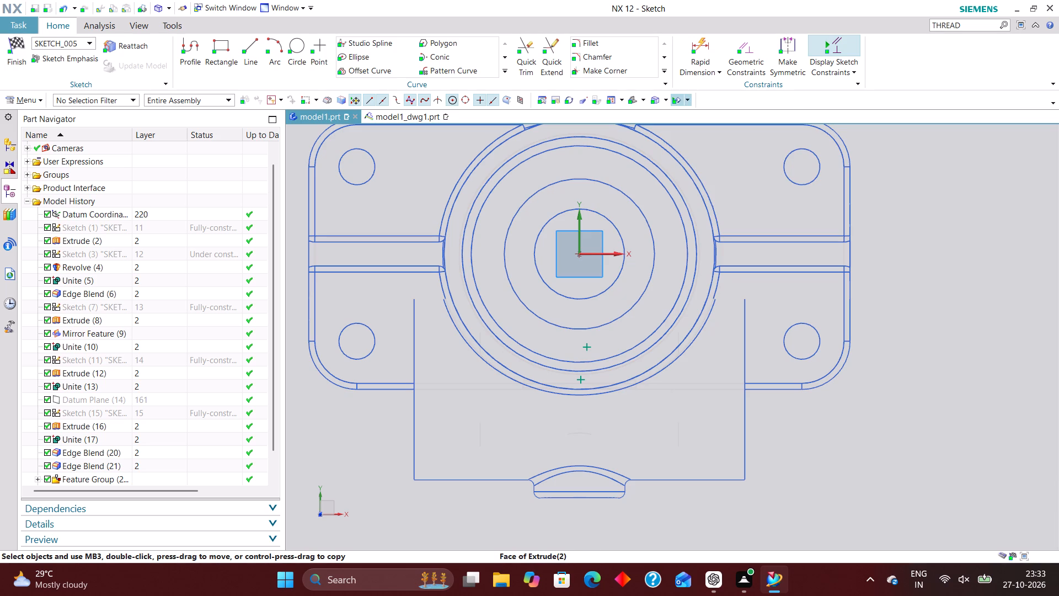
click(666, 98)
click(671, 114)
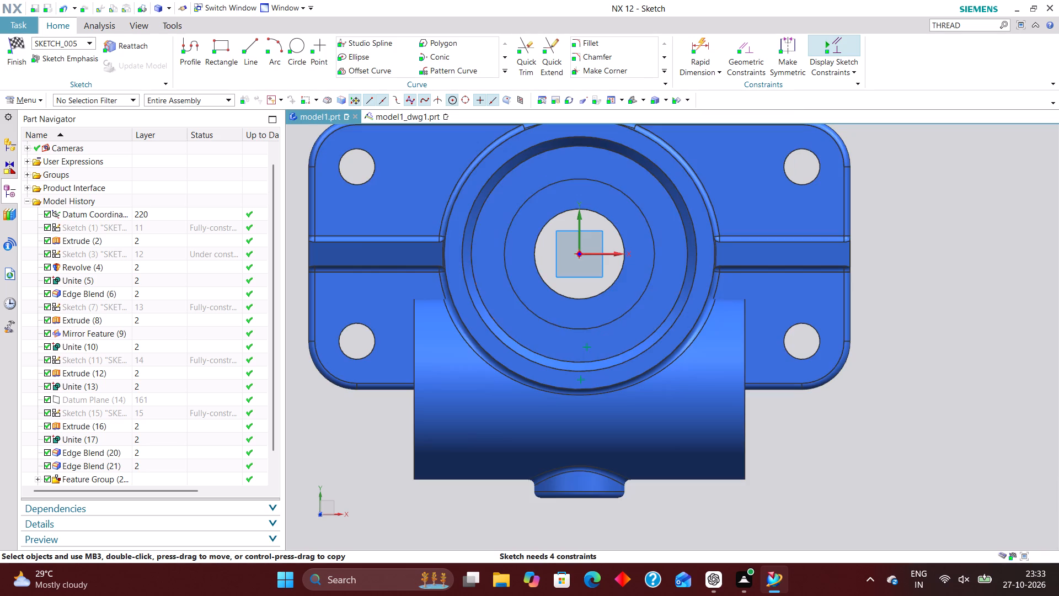
Hide the housing body and move the two sketch points so one lies above and one below the sketch origin.
right_drag(720, 163, 722, 217)
drag(581, 380, 595, 382)
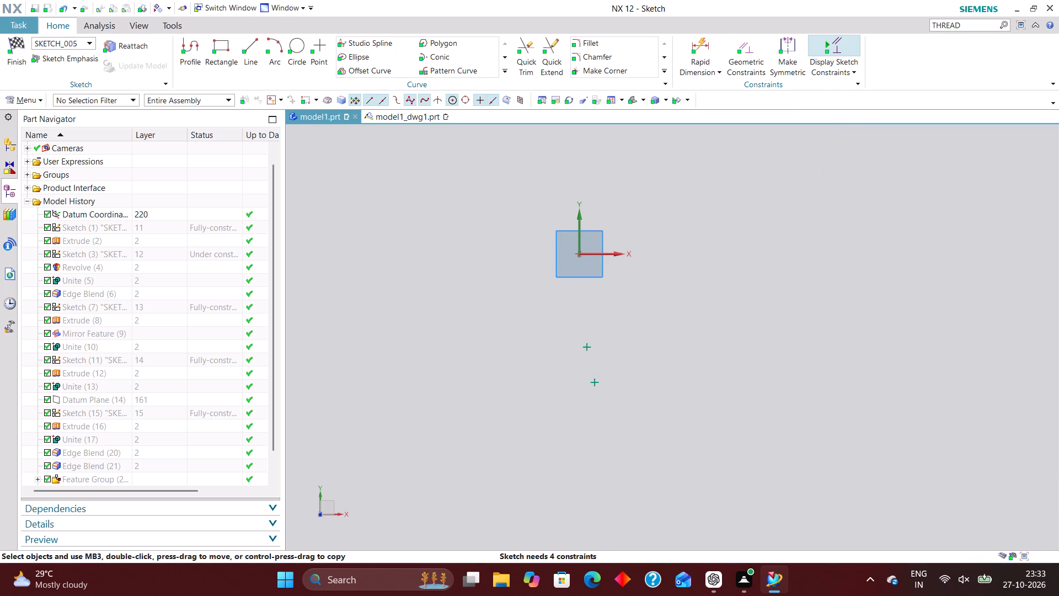
drag(588, 347, 579, 144)
Apply a Point on Curve constraint between the upper sketch point and the sketch's Y axis.
click(742, 45)
click(138, 70)
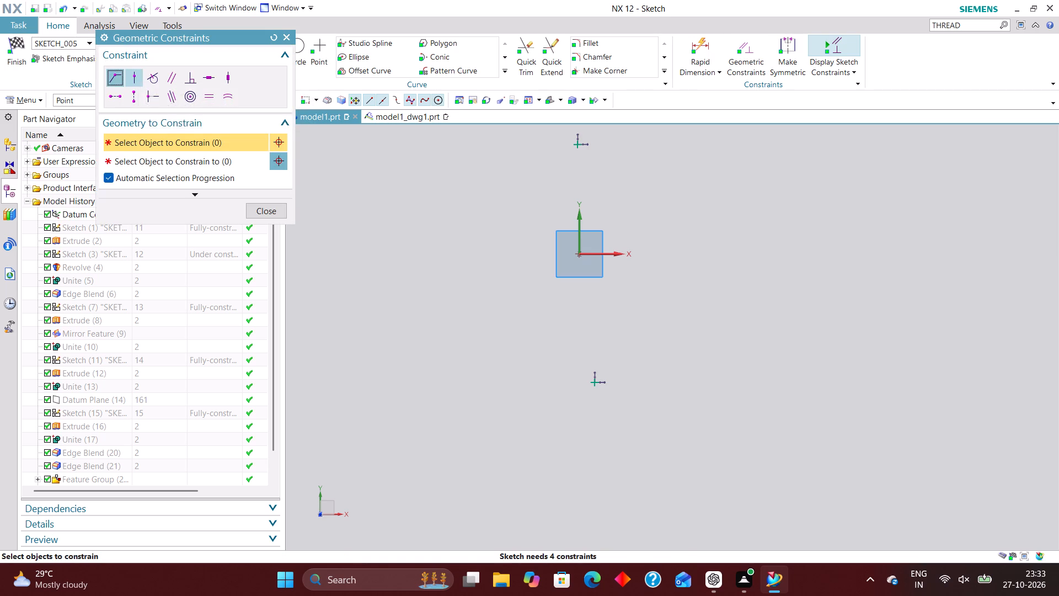
click(577, 144)
click(581, 216)
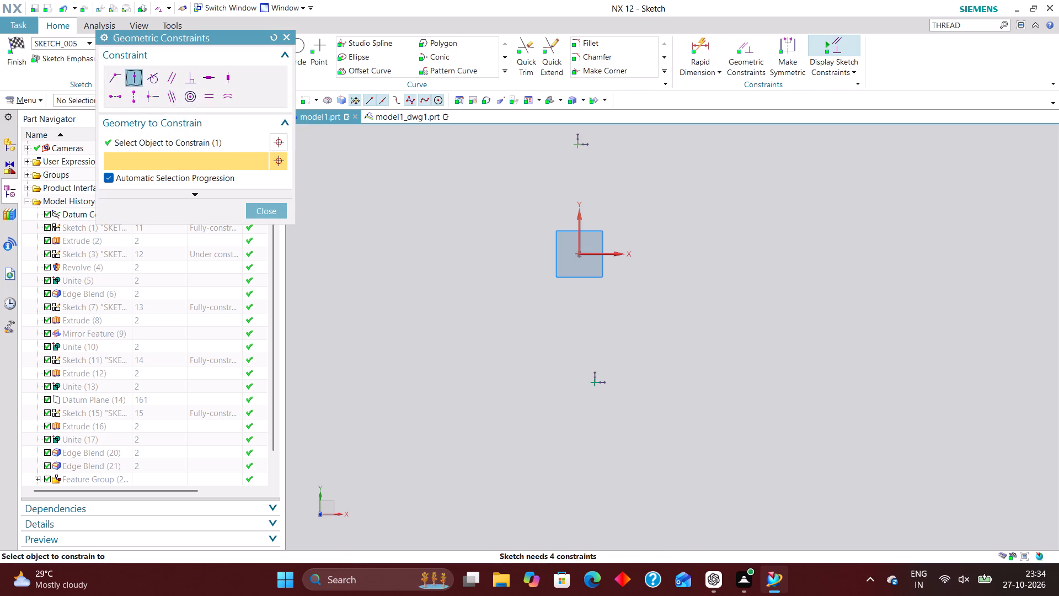
Apply a Point on Curve constraint between the lower sketch point and the sketch's Y axis.
click(595, 385)
click(580, 238)
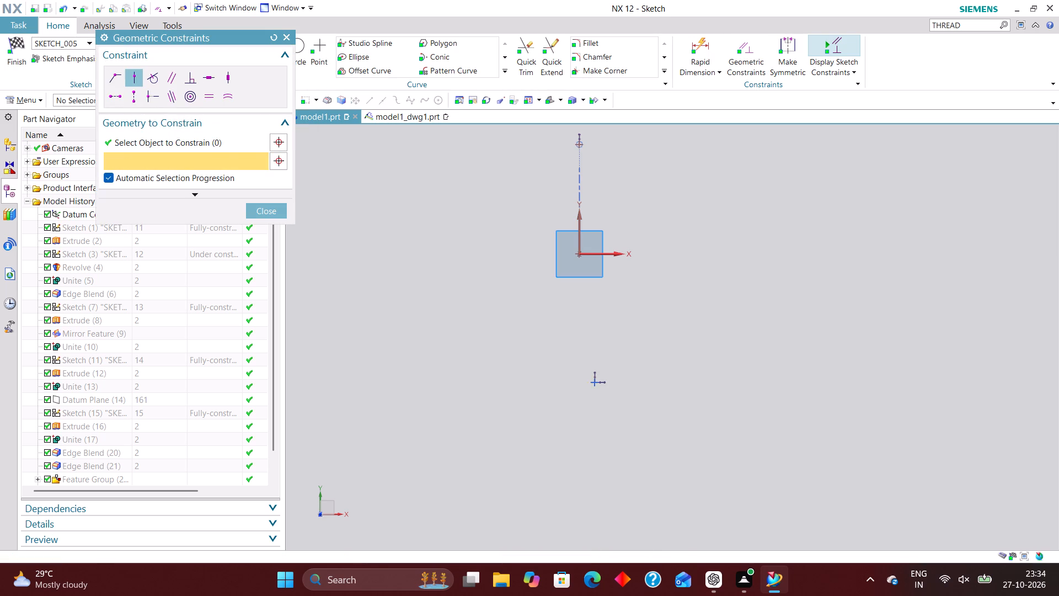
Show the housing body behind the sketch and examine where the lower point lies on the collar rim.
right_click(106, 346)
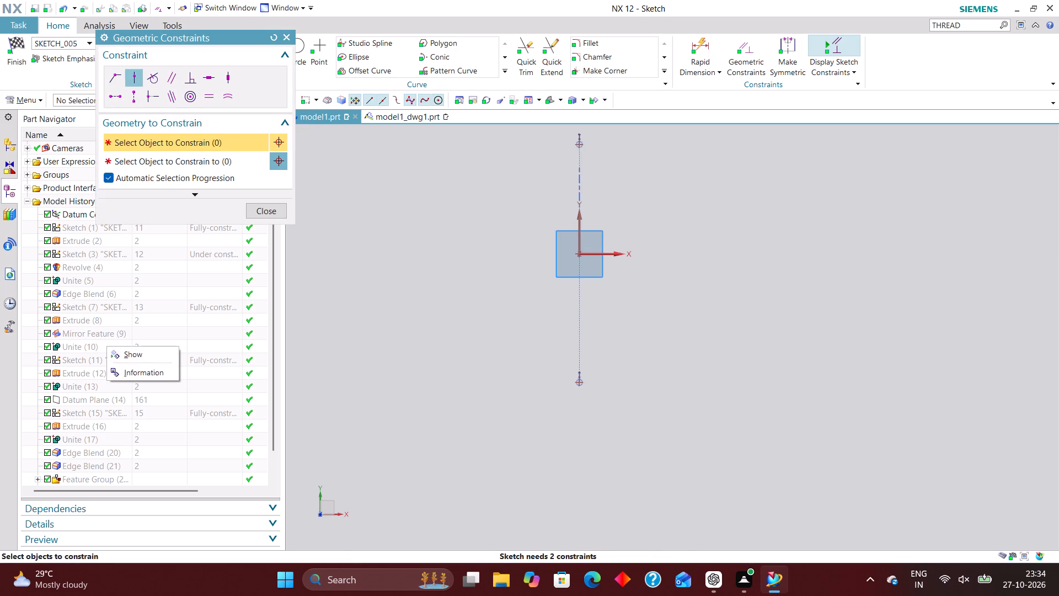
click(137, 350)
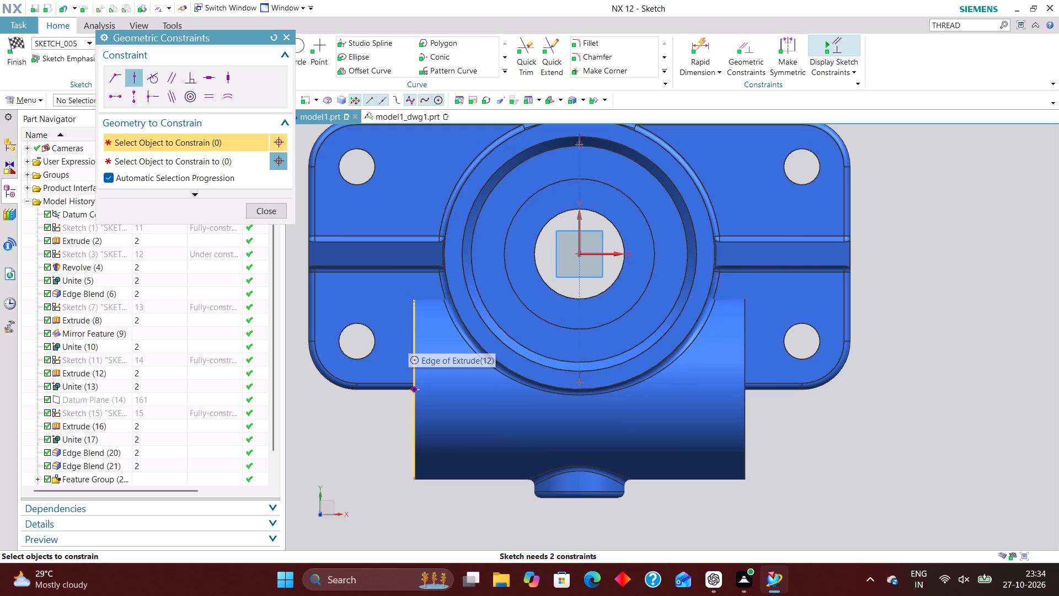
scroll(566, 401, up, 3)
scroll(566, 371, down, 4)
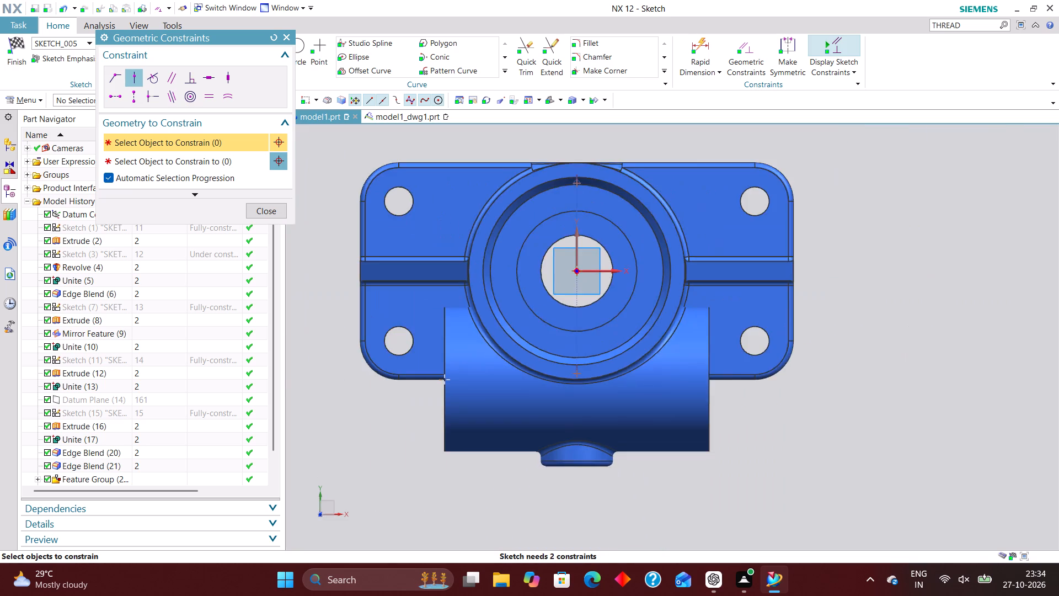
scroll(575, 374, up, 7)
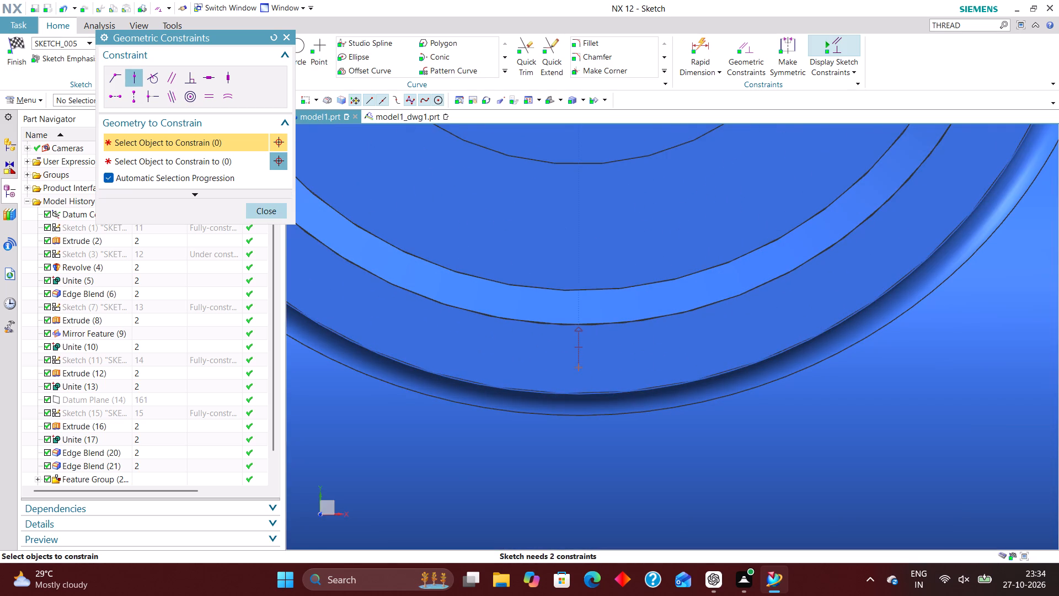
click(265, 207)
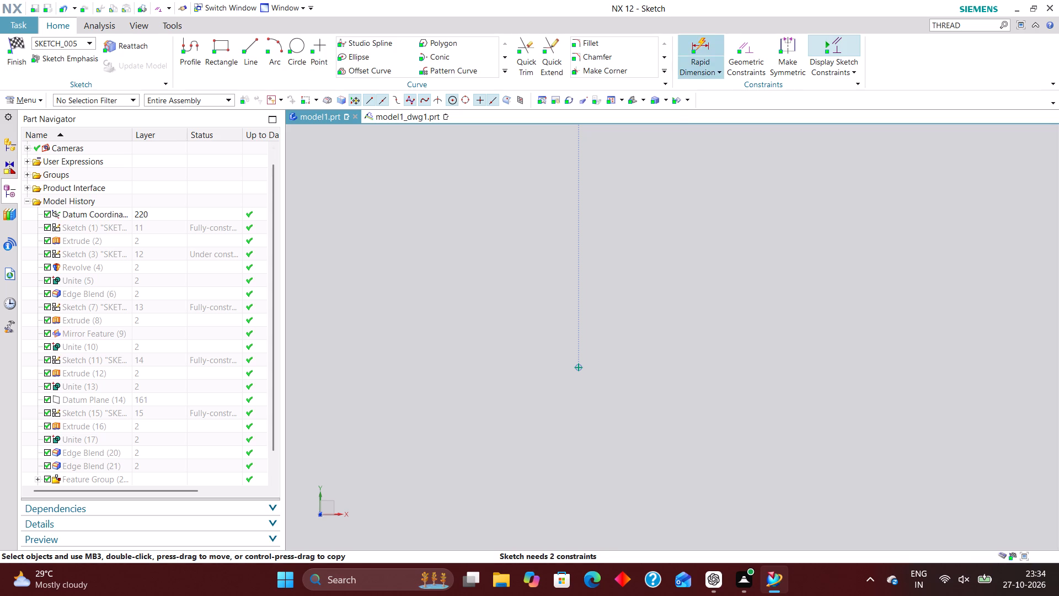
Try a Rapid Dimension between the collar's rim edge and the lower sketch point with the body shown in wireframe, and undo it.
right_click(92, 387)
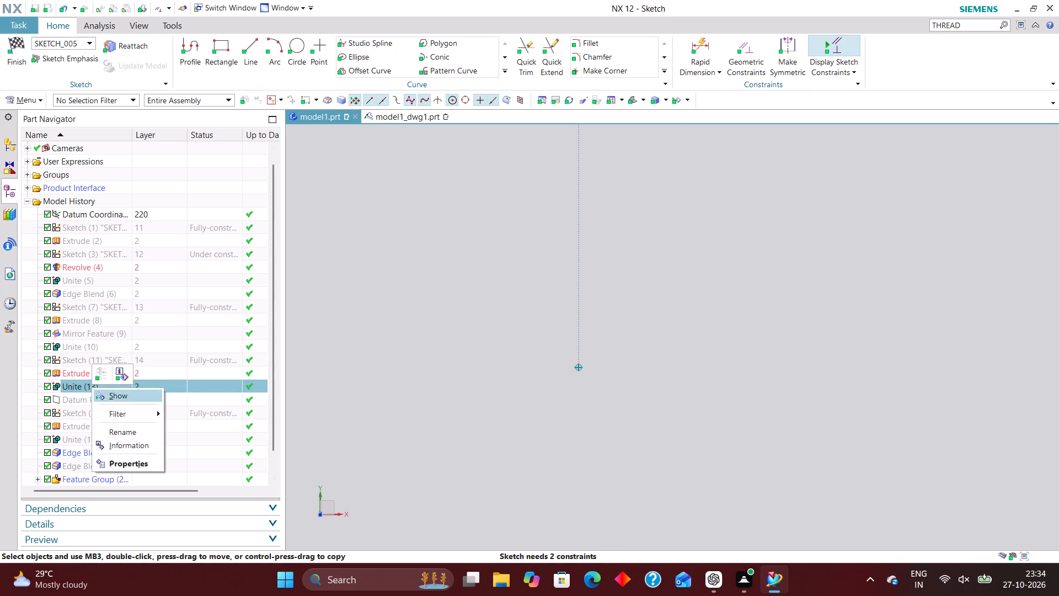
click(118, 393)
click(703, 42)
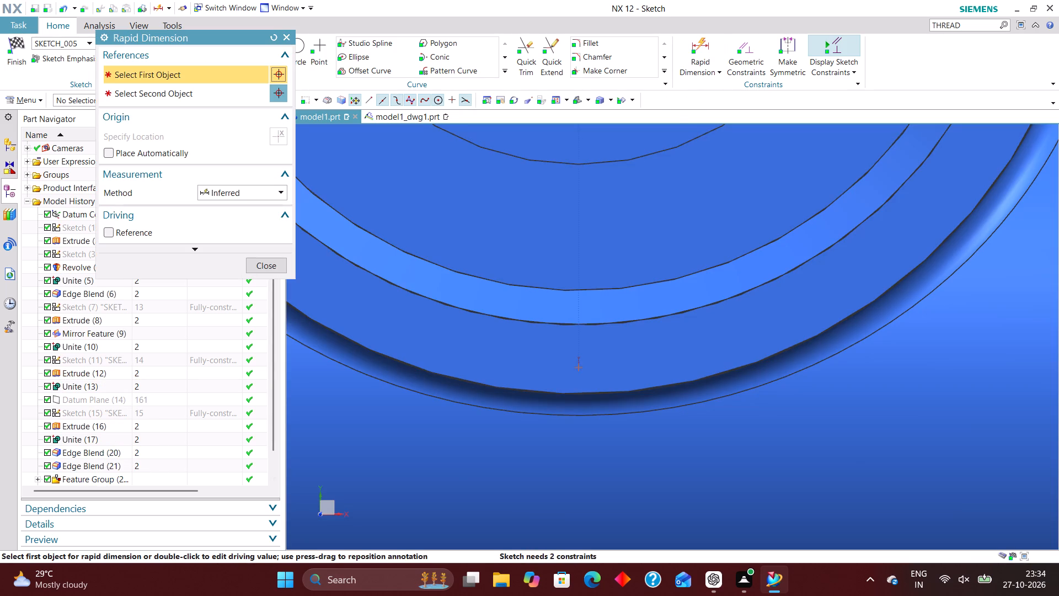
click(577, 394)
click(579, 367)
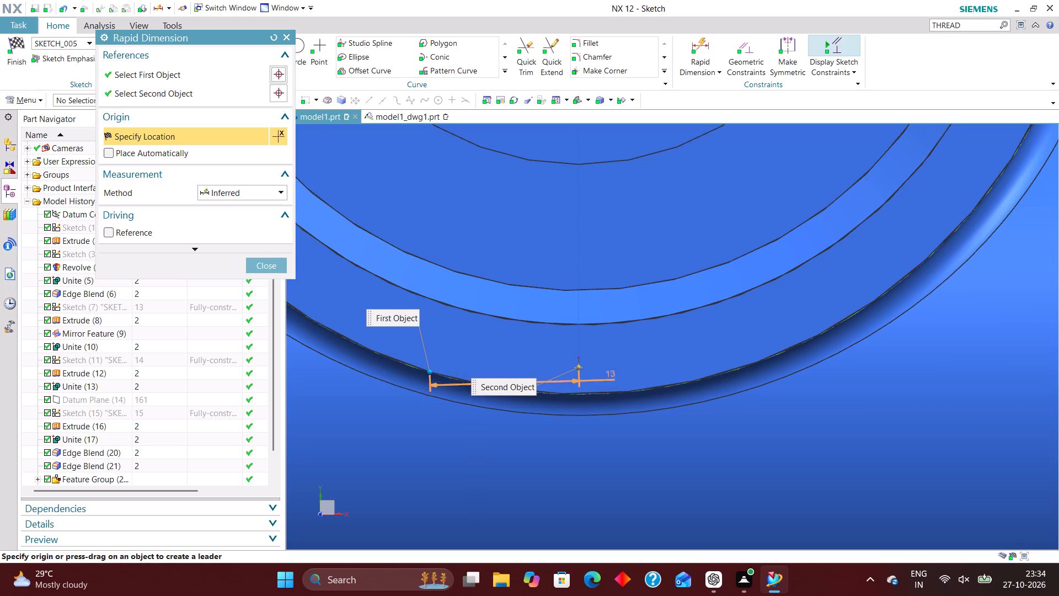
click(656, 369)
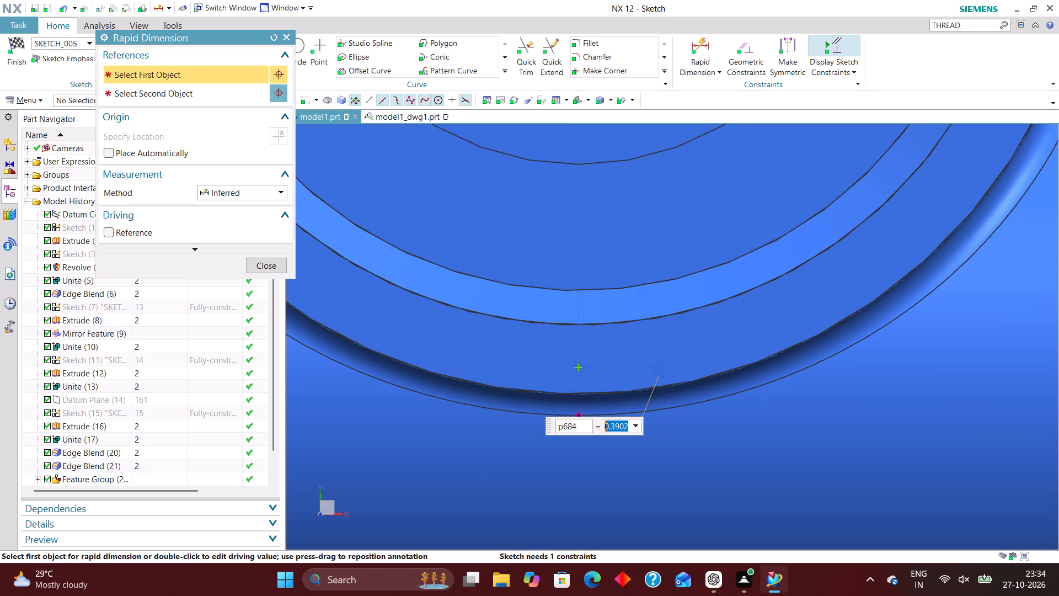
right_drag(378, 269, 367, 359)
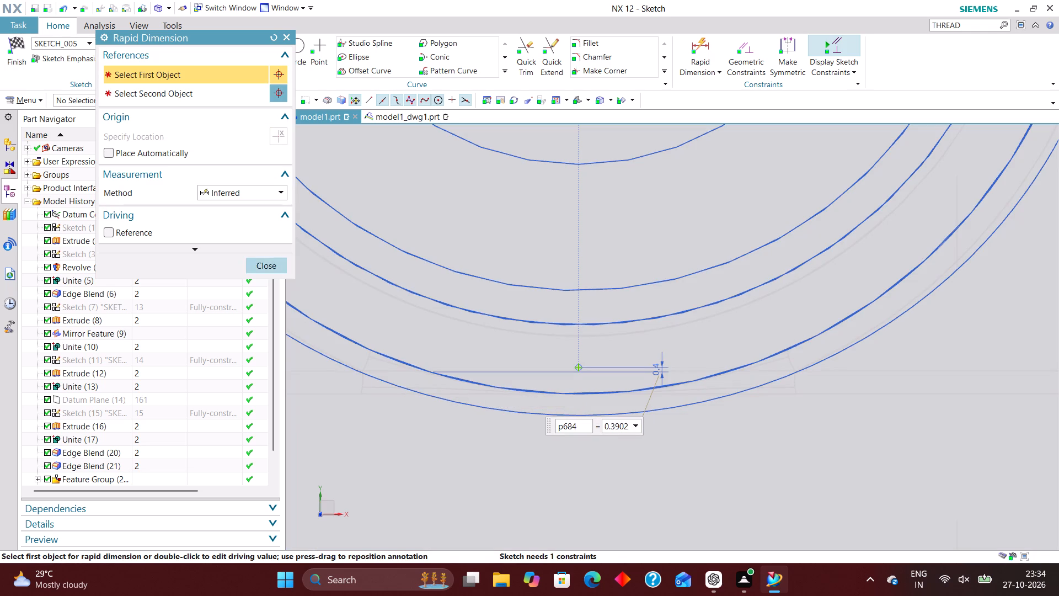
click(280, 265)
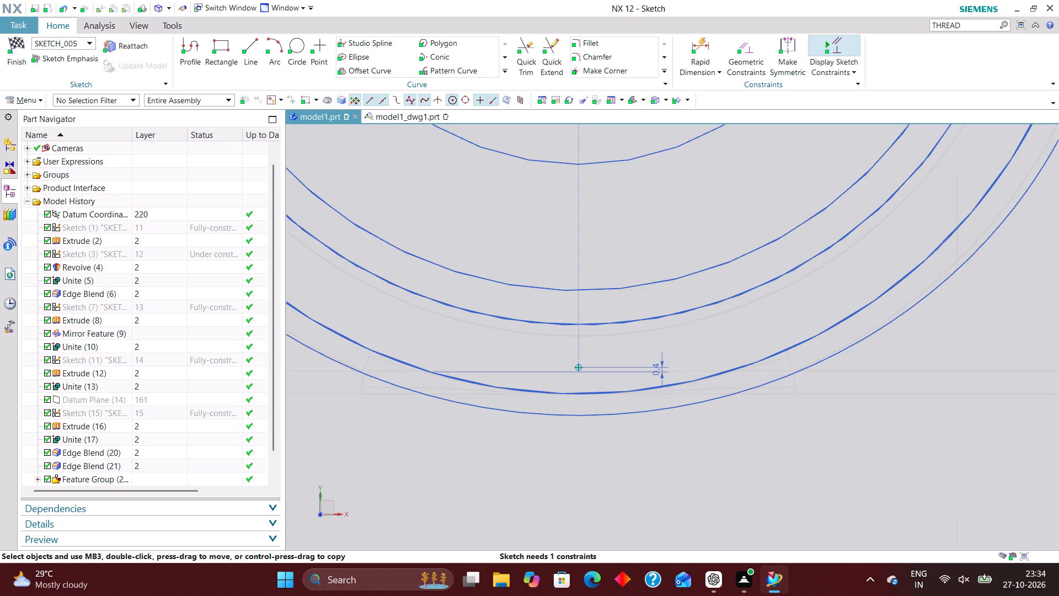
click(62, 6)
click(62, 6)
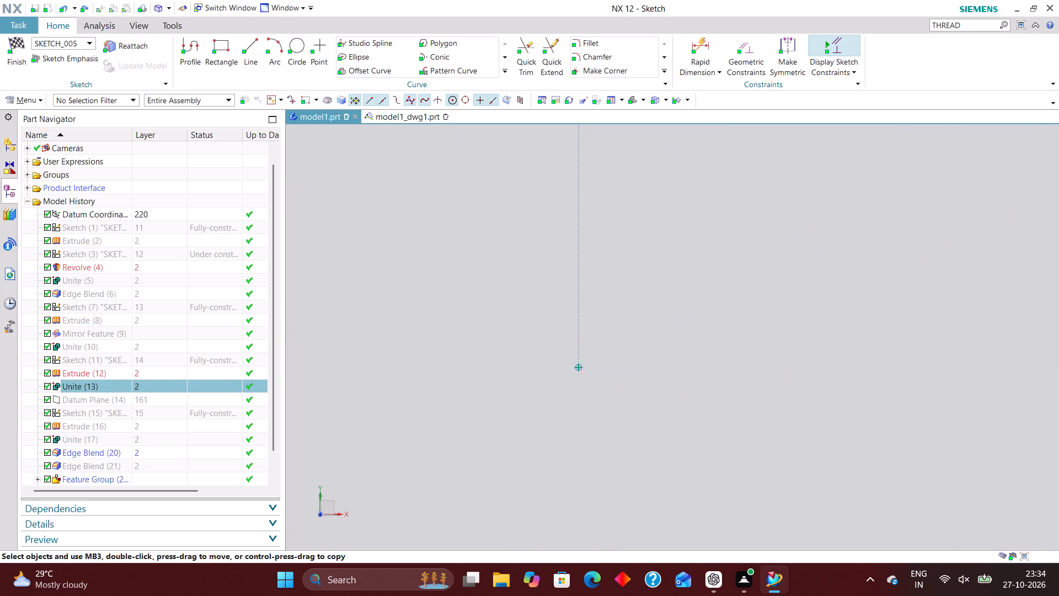
Sketch a circle of diameter 84 mm centred on the sketch origin.
scroll(349, 369, down, 5)
scroll(474, 409, down, 2)
scroll(443, 368, up, 2)
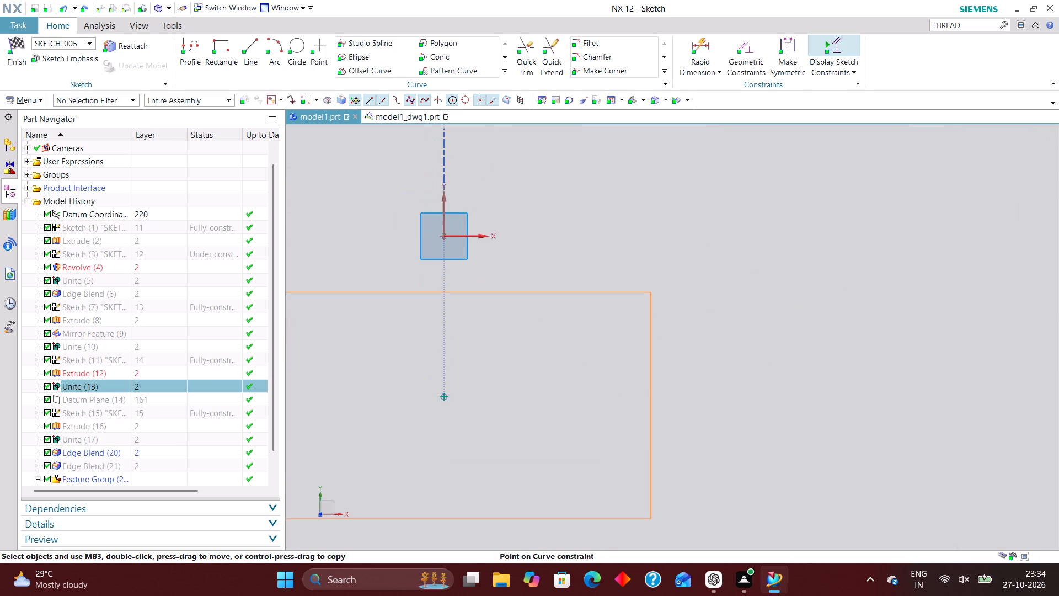
click(660, 225)
scroll(682, 332, down, 2)
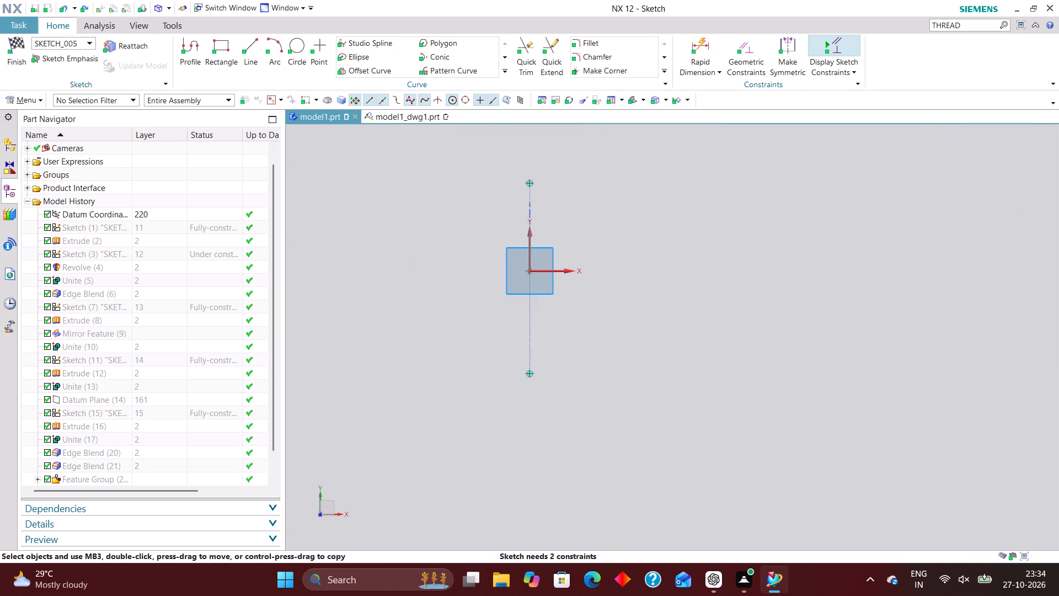
click(299, 46)
click(529, 273)
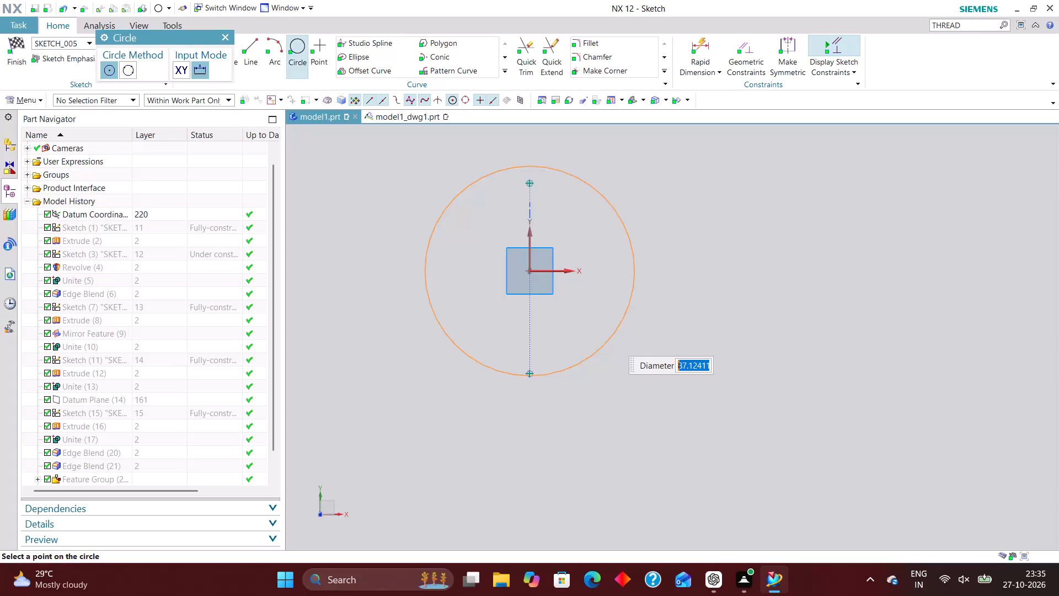
text(84)
key(Return)
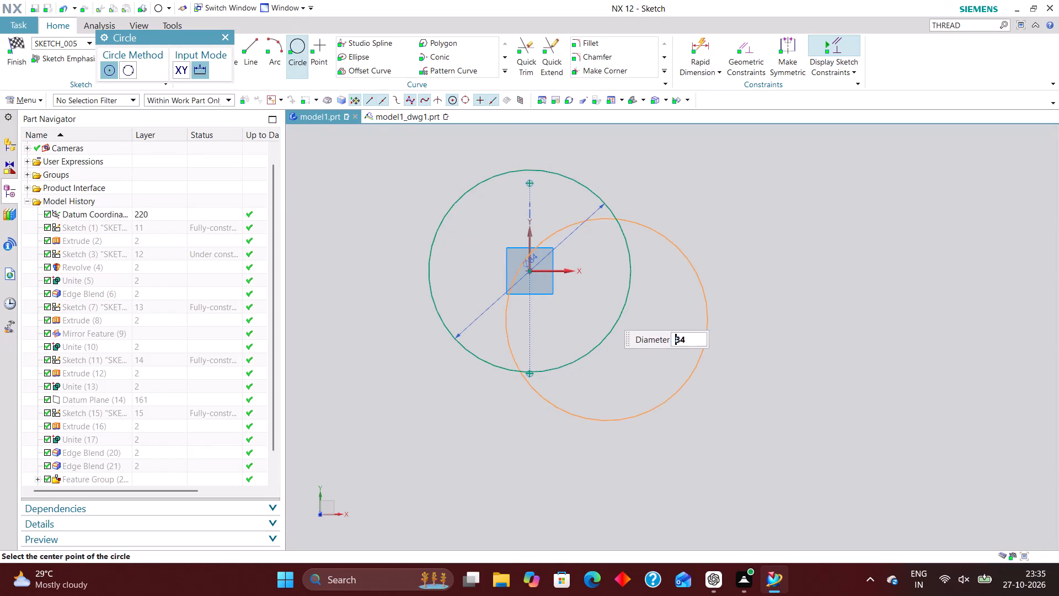
click(228, 39)
Apply Point on Curve constraints placing the lower and upper sketch points on the 84 mm circle.
click(744, 49)
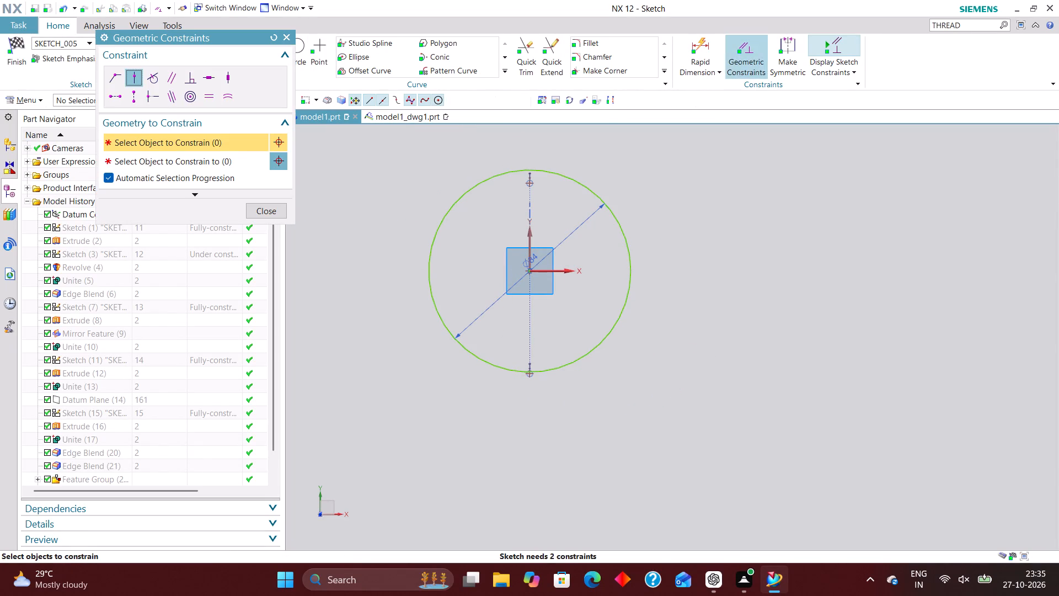
scroll(553, 379, up, 4)
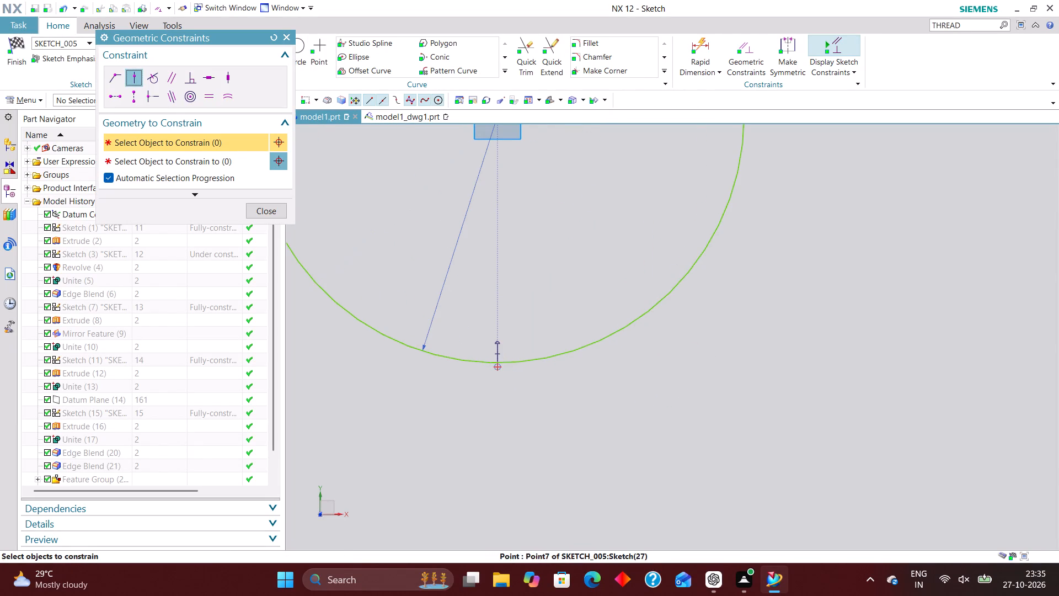
click(496, 368)
click(484, 361)
scroll(517, 448, down, 6)
scroll(513, 299, up, 4)
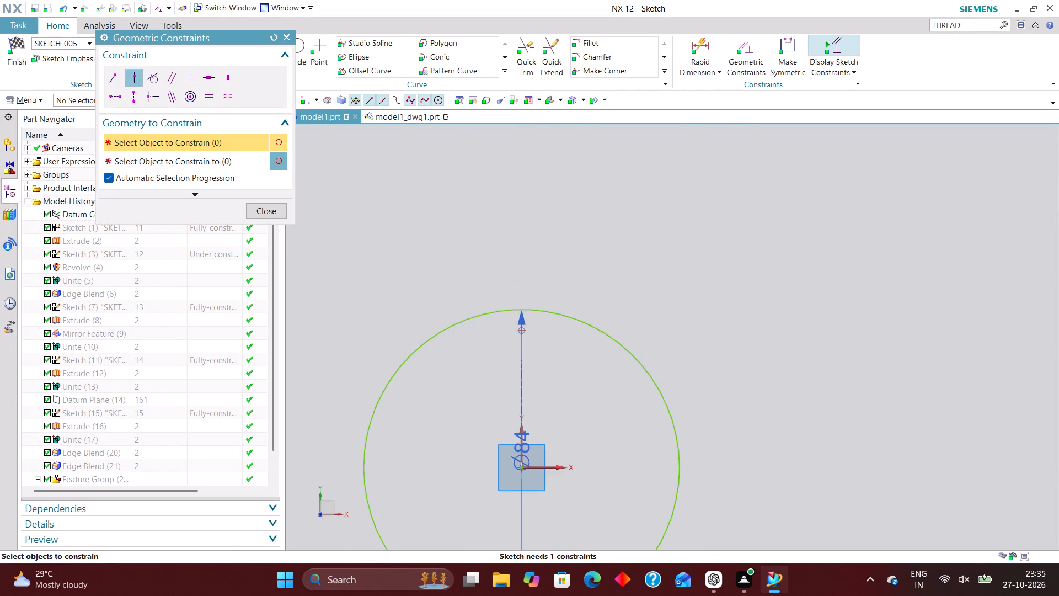
click(523, 329)
click(523, 307)
scroll(518, 269, down, 5)
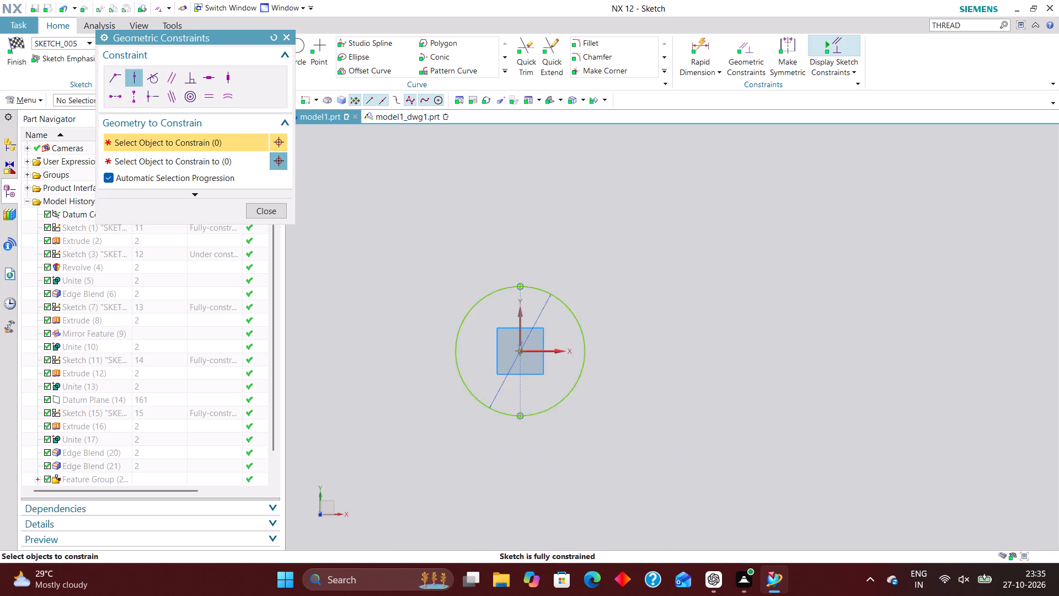
click(278, 213)
Convert the 84 mm circle to reference geometry.
right_drag(480, 301, 535, 366)
right_drag(474, 307, 520, 366)
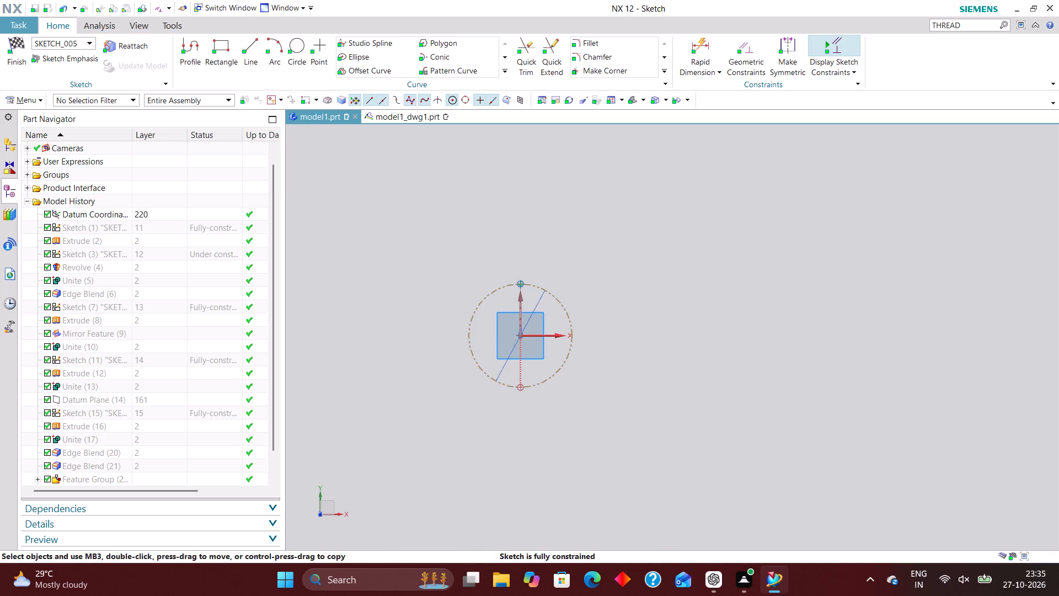
Show the housing body again and finish the hole-position sketch.
right_click(109, 376)
click(128, 379)
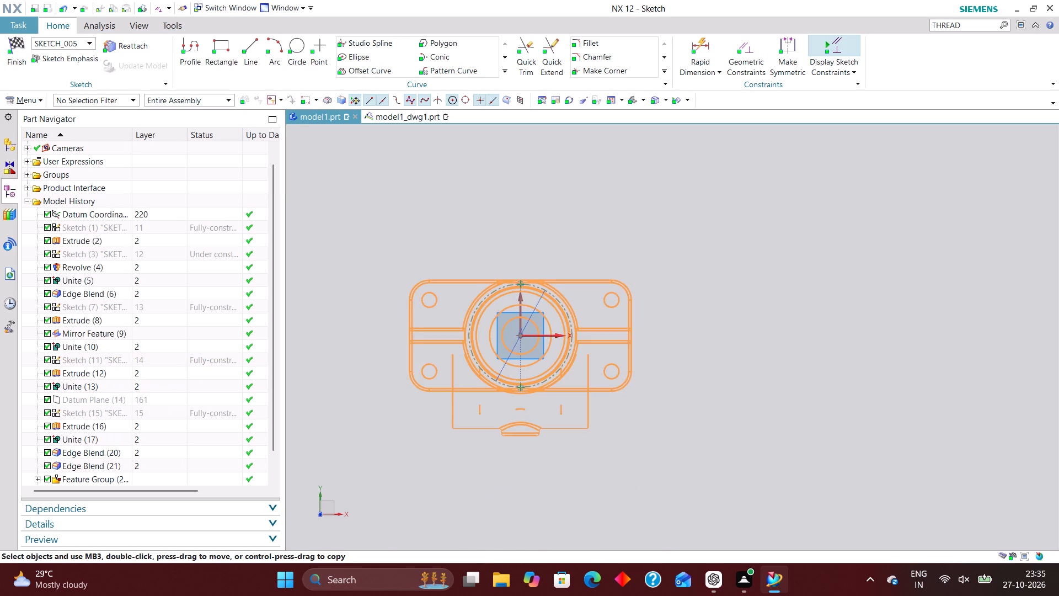
scroll(522, 306, up, 6)
scroll(513, 255, down, 5)
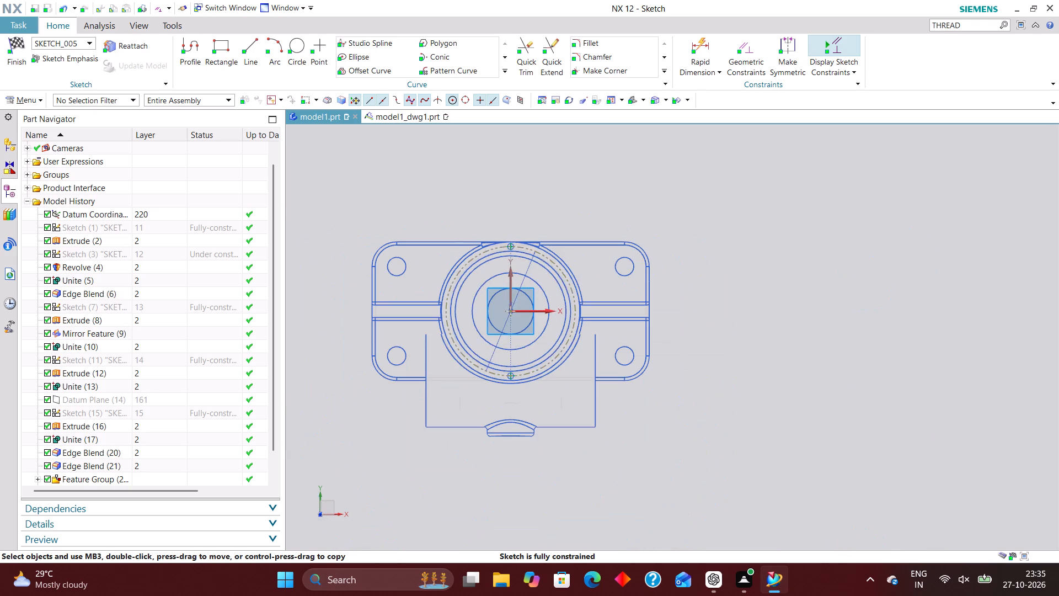
click(21, 42)
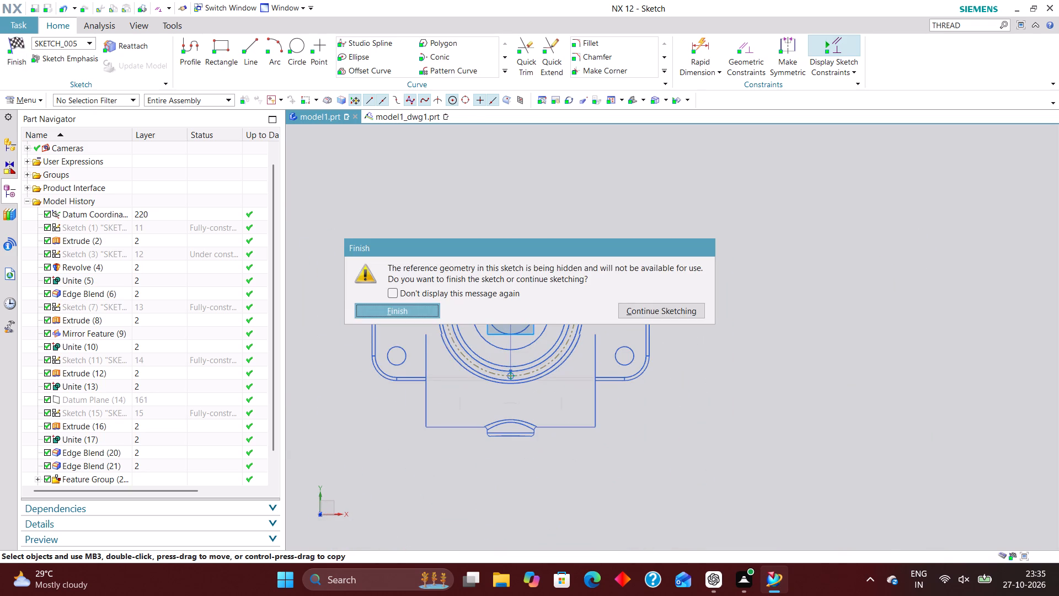
click(403, 308)
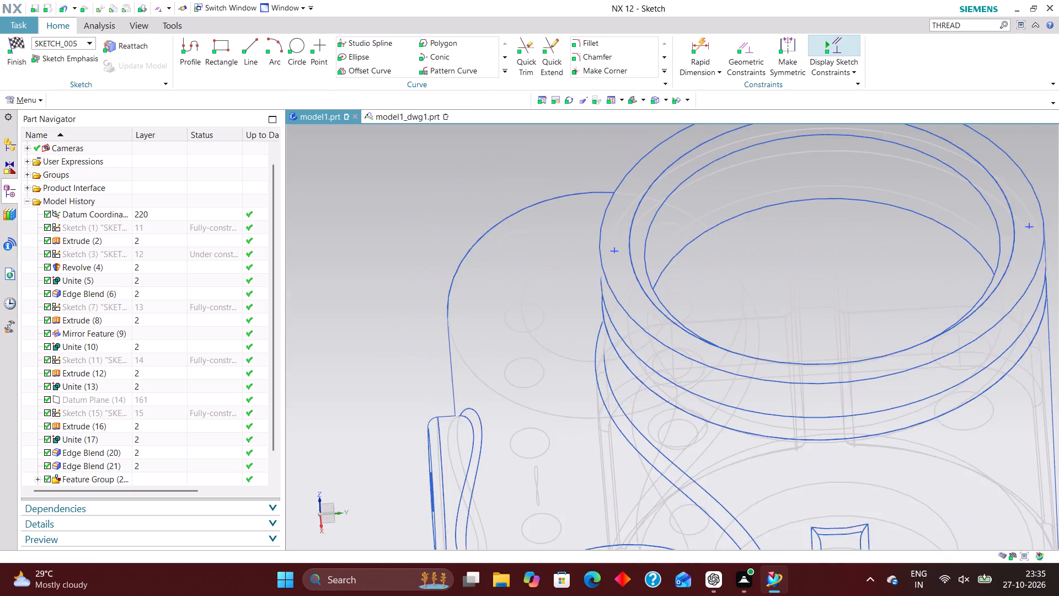
Restore the shaded display and cut two simple 3 mm diameter Through Body holes at the collar rim points.
scroll(481, 275, down, 6)
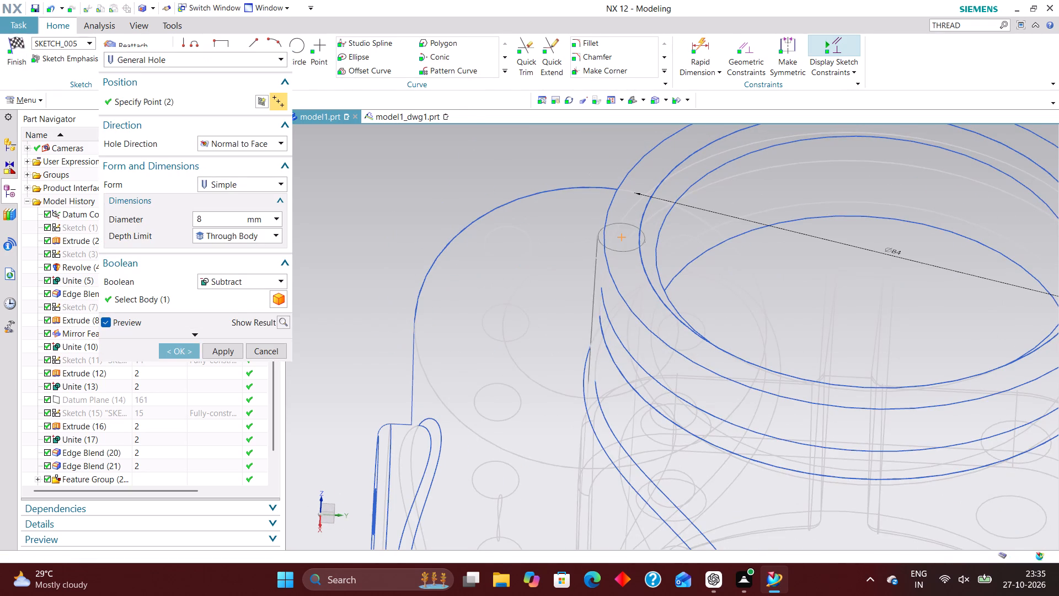
scroll(496, 276, down, 4)
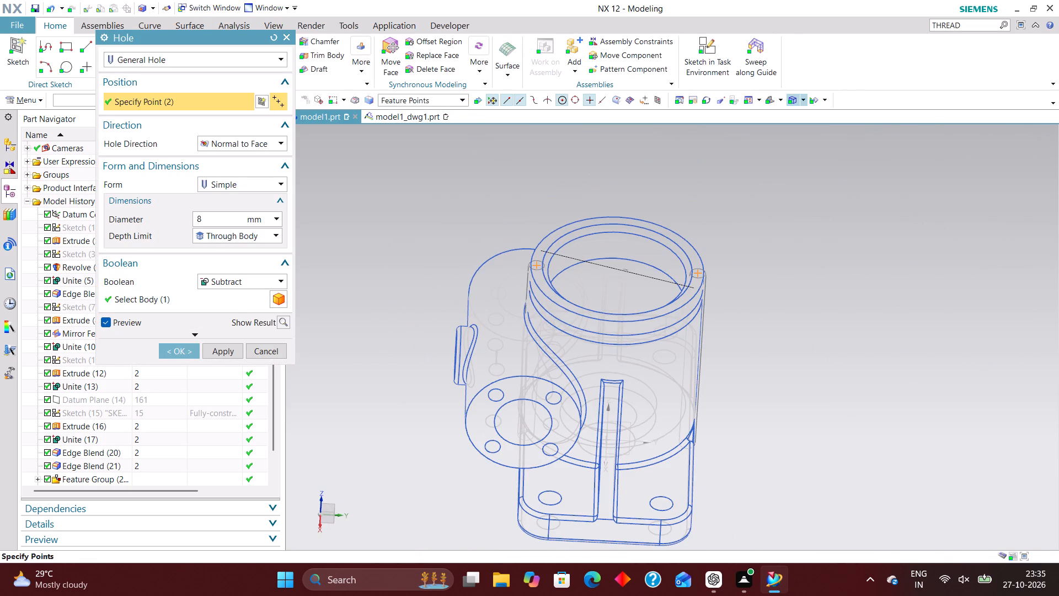
click(801, 99)
click(803, 114)
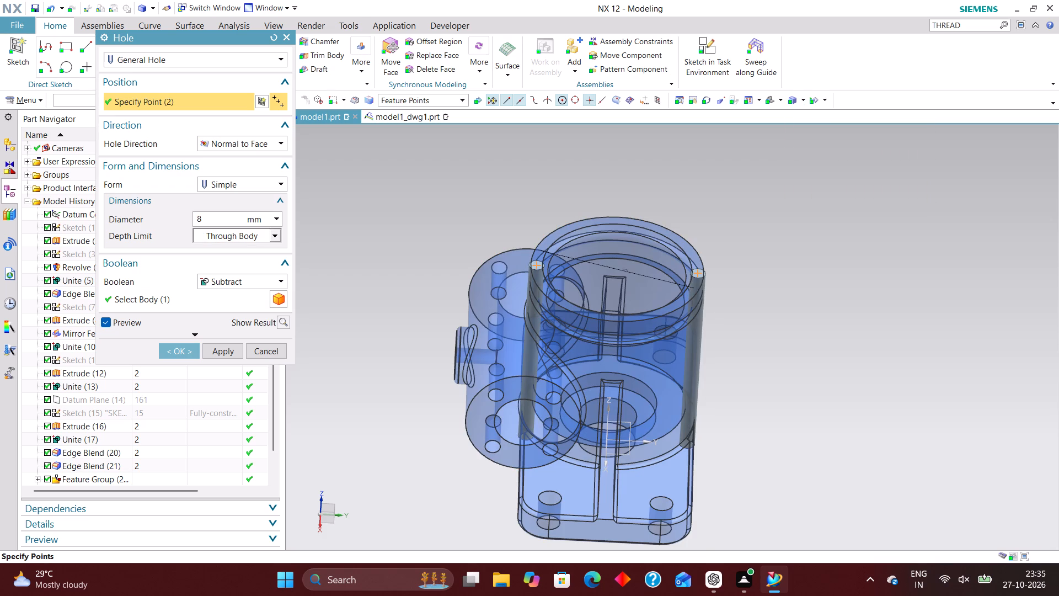
drag(219, 216, 157, 220)
key(3)
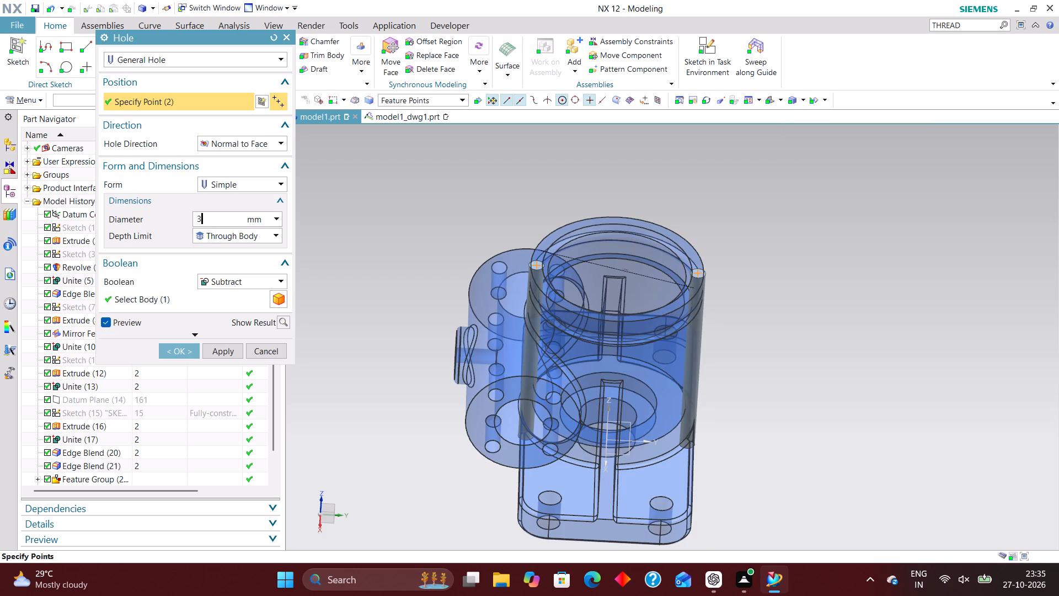
key(Return)
middle_drag(793, 286, 787, 313)
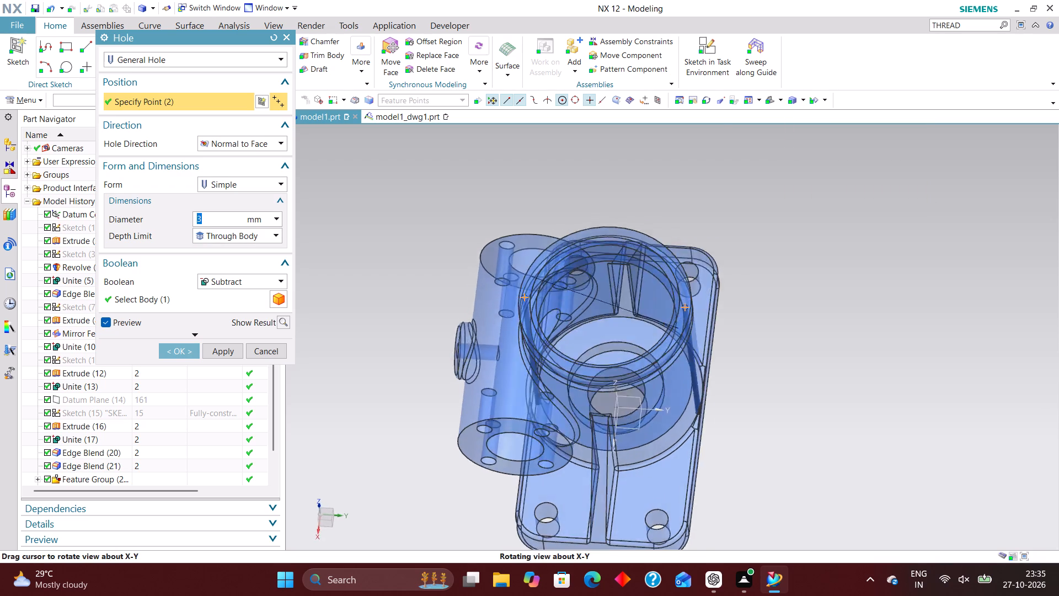
middle_drag(787, 313, 792, 311)
click(181, 353)
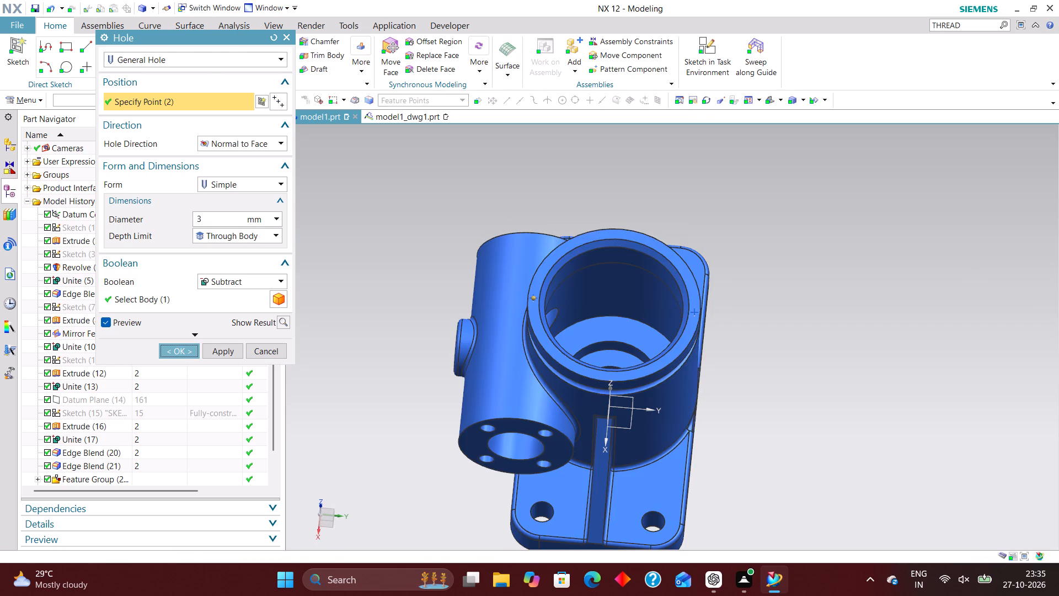
middle_drag(745, 316, 736, 450)
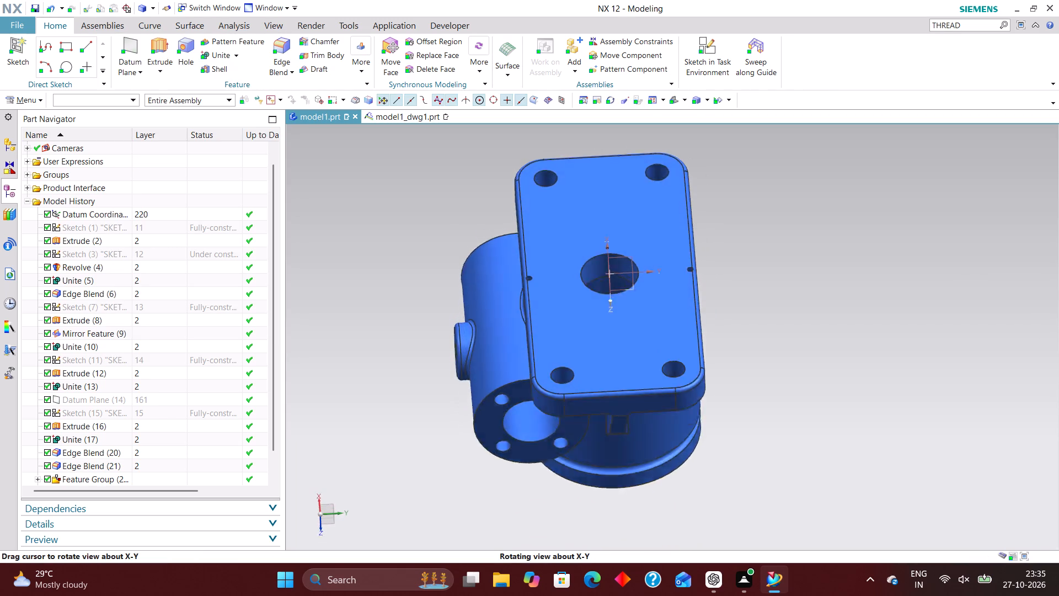
middle_drag(736, 450, 787, 294)
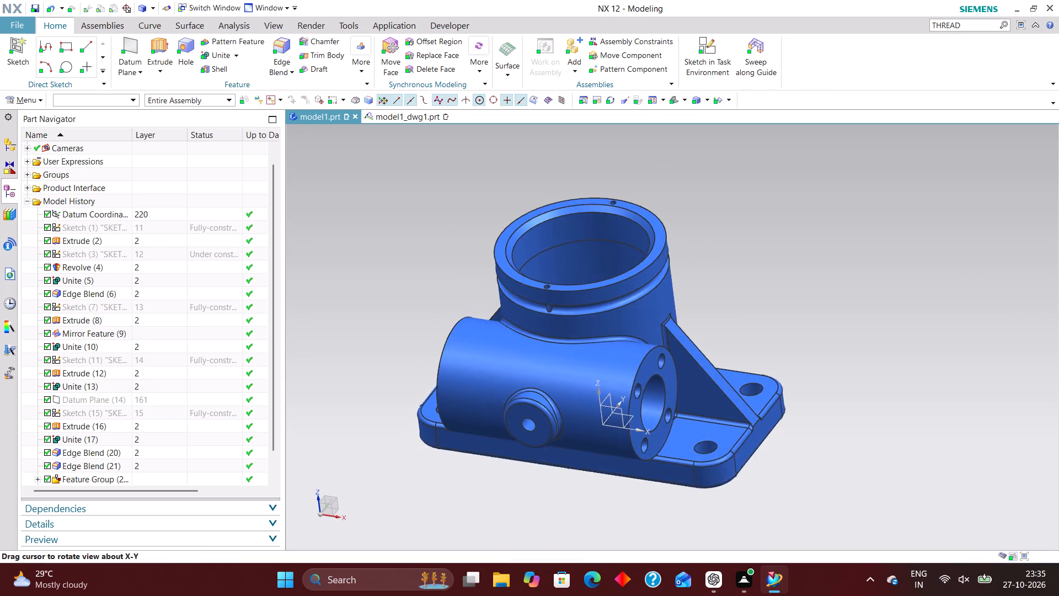
Switch to the model1_dwg1 drawing and update its out-of-date views with the new collar holes.
scroll(787, 294, up, 1)
key(End)
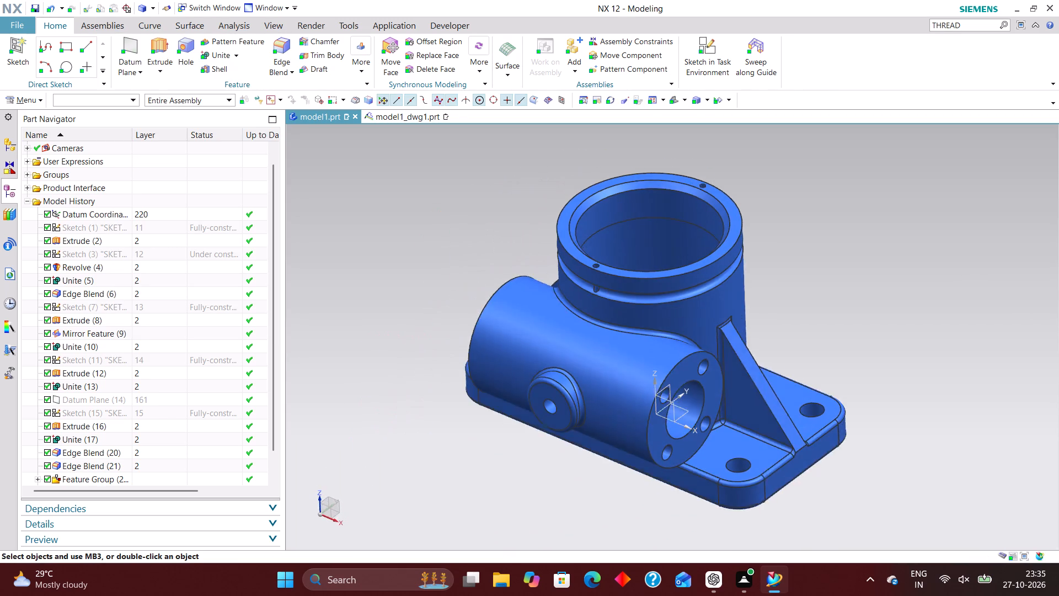
click(393, 119)
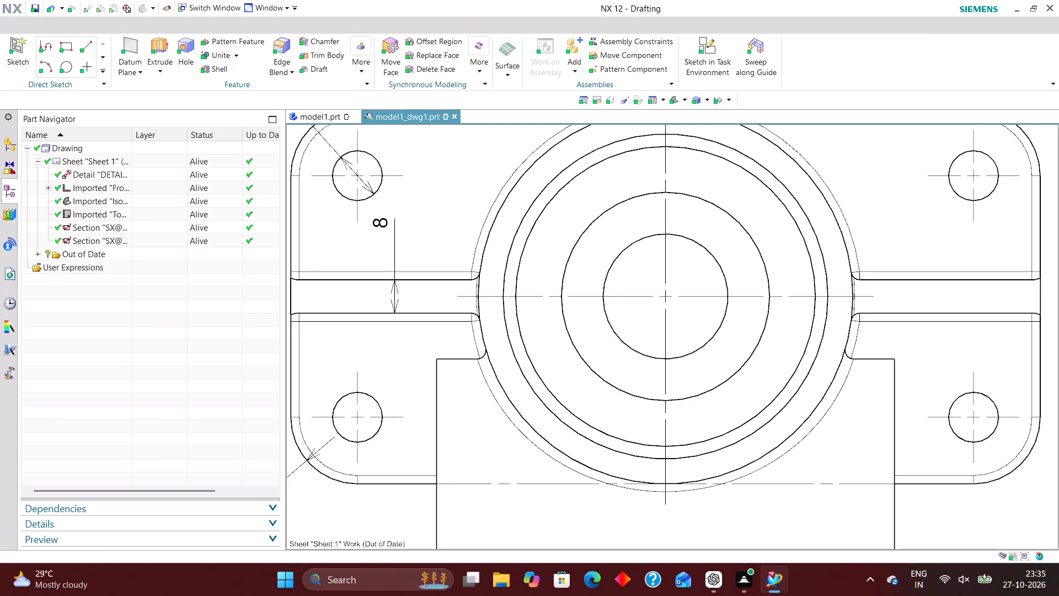
scroll(608, 368, down, 4)
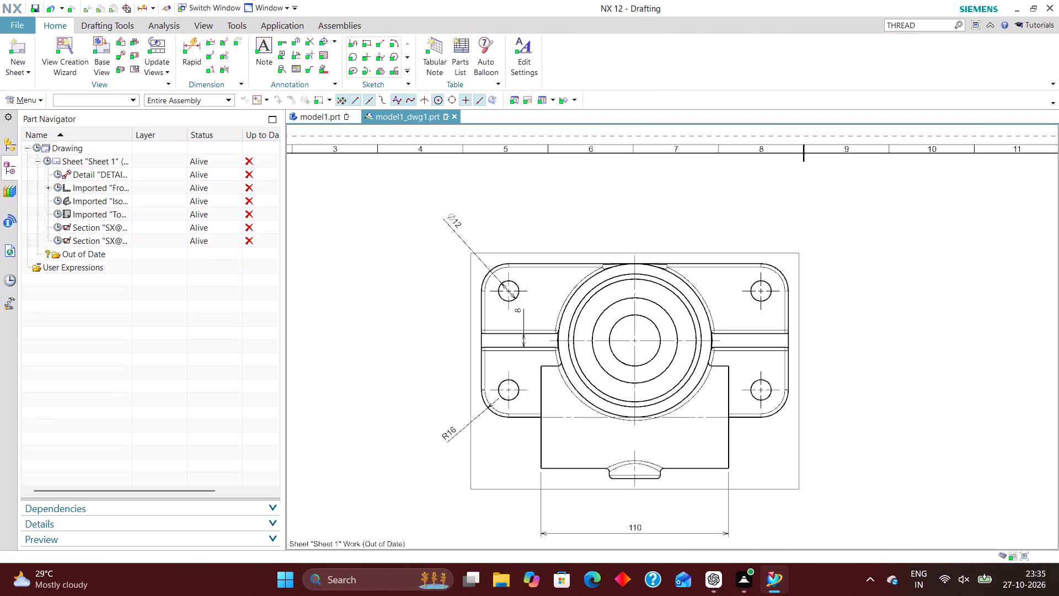
scroll(373, 272, down, 4)
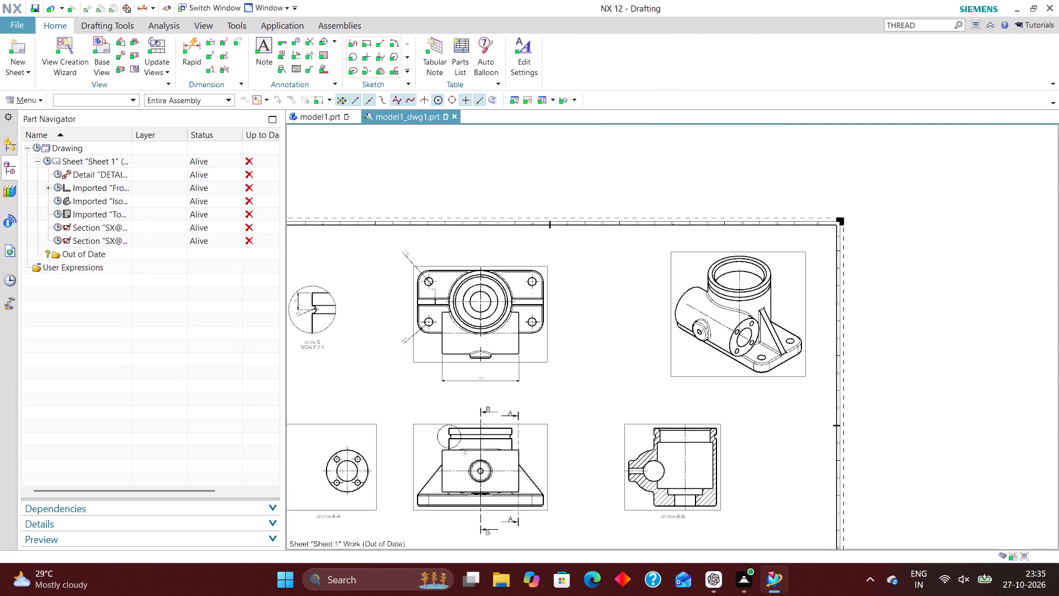
click(38, 147)
scroll(472, 464, up, 5)
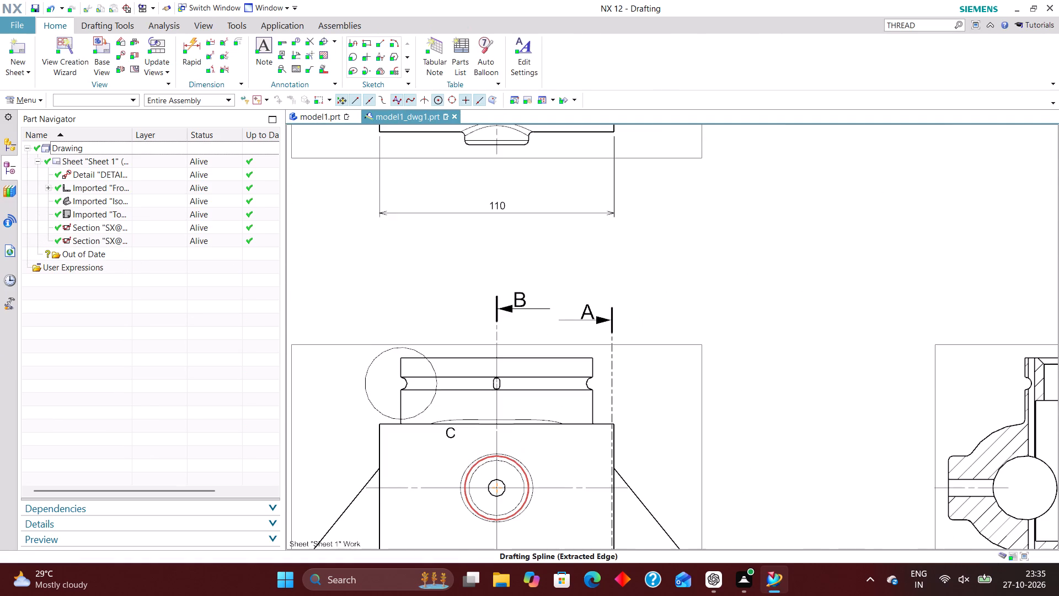
scroll(544, 397, down, 4)
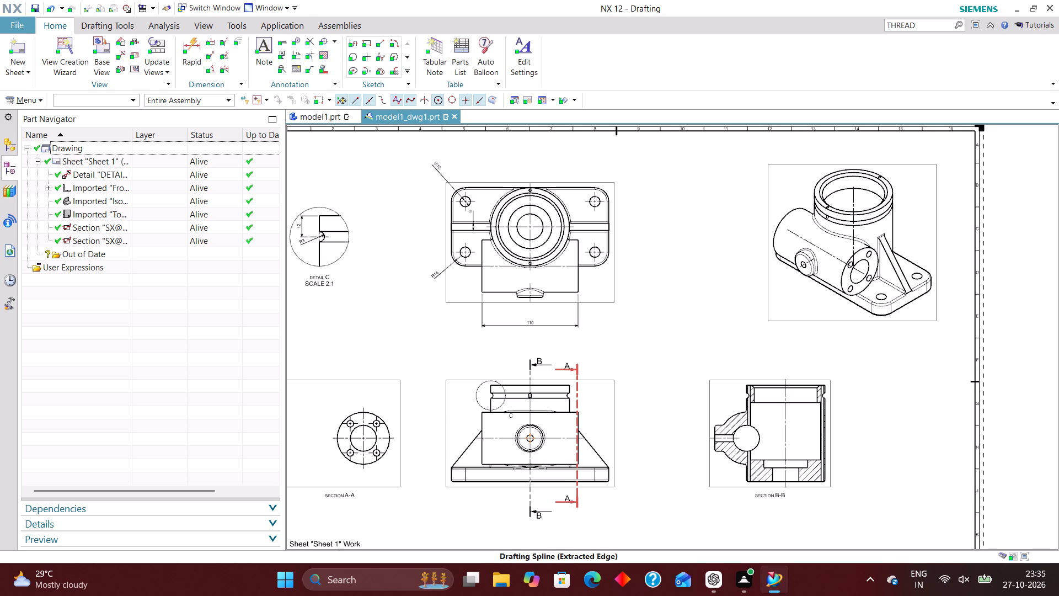
scroll(534, 407, up, 4)
scroll(544, 418, down, 2)
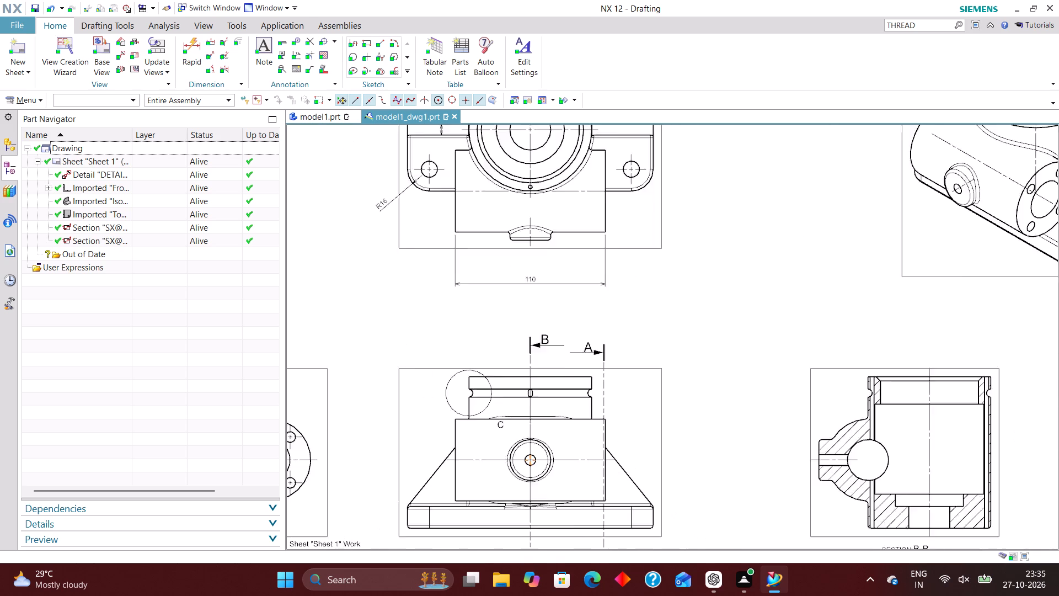
scroll(544, 420, down, 1)
scroll(522, 419, up, 3)
scroll(544, 406, down, 3)
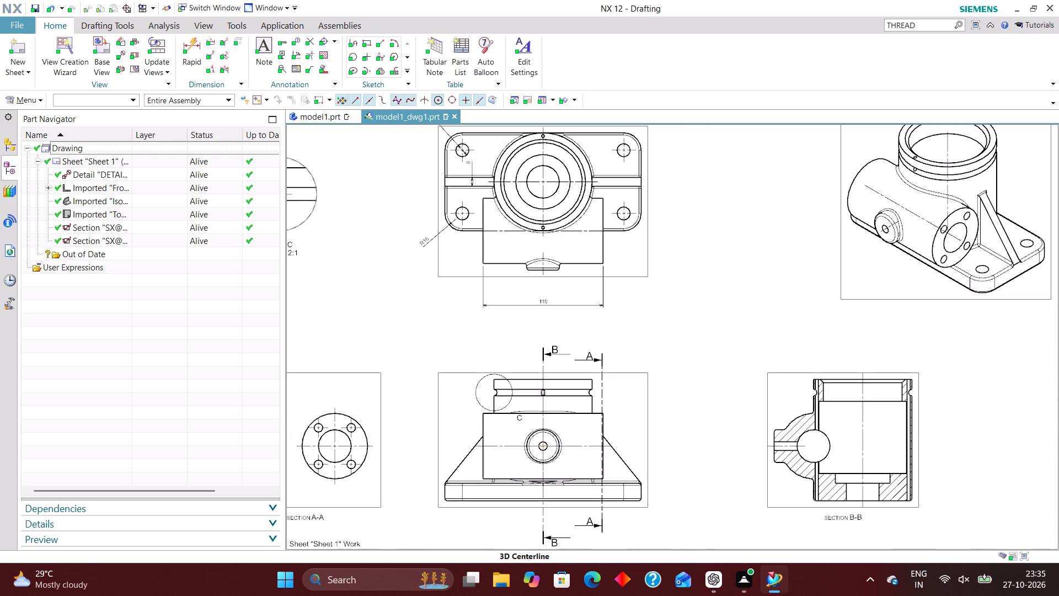
Return to model1.prt, reopen the 3 mm collar hole feature with rollback, and open its position sketch for editing.
click(330, 119)
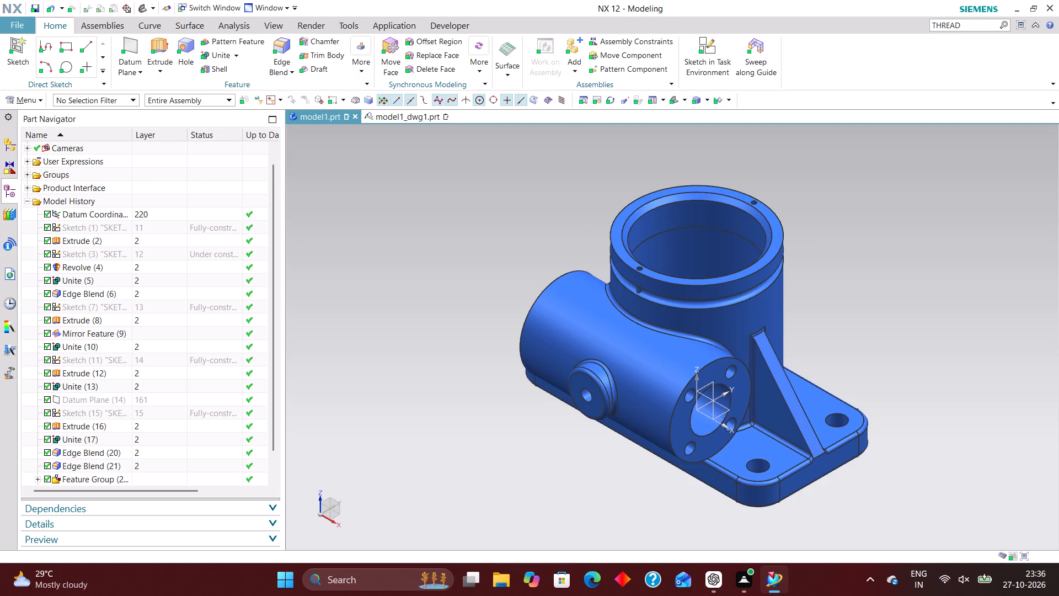
scroll(148, 440, down, 5)
click(152, 465)
right_click(151, 464)
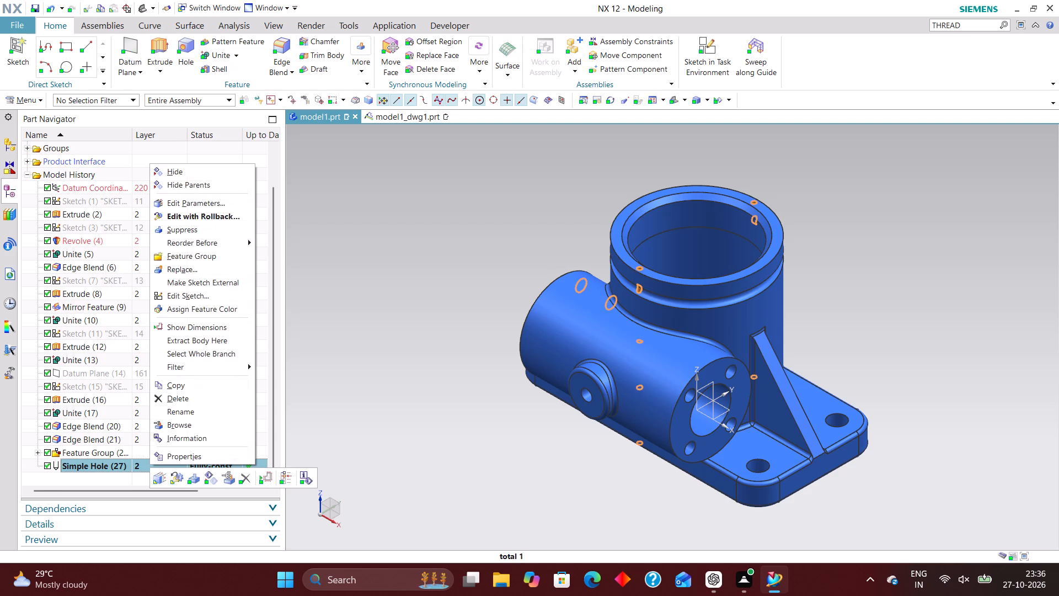
click(231, 218)
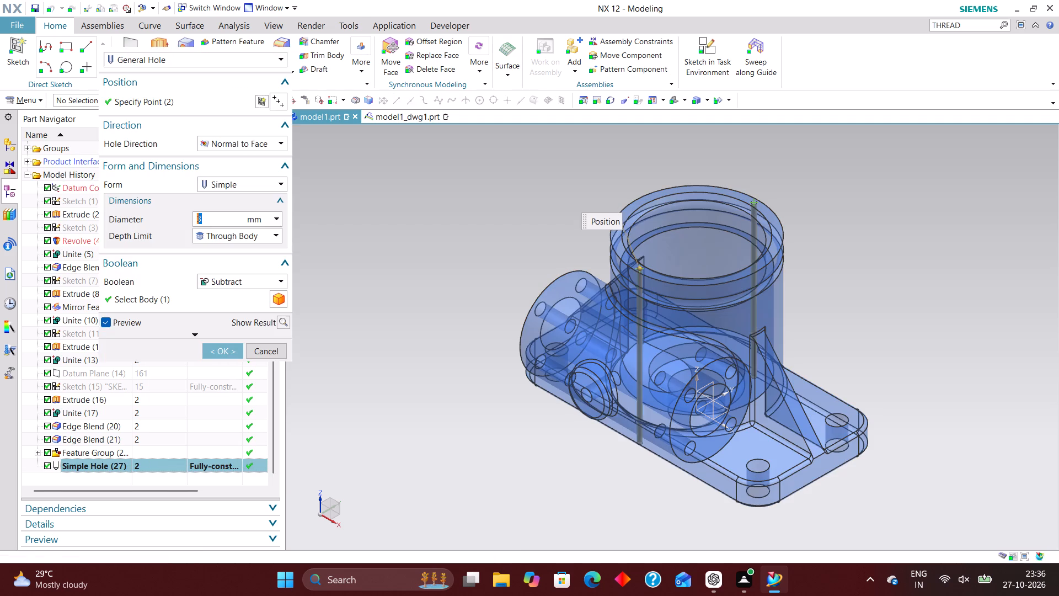
middle_drag(873, 274, 840, 289)
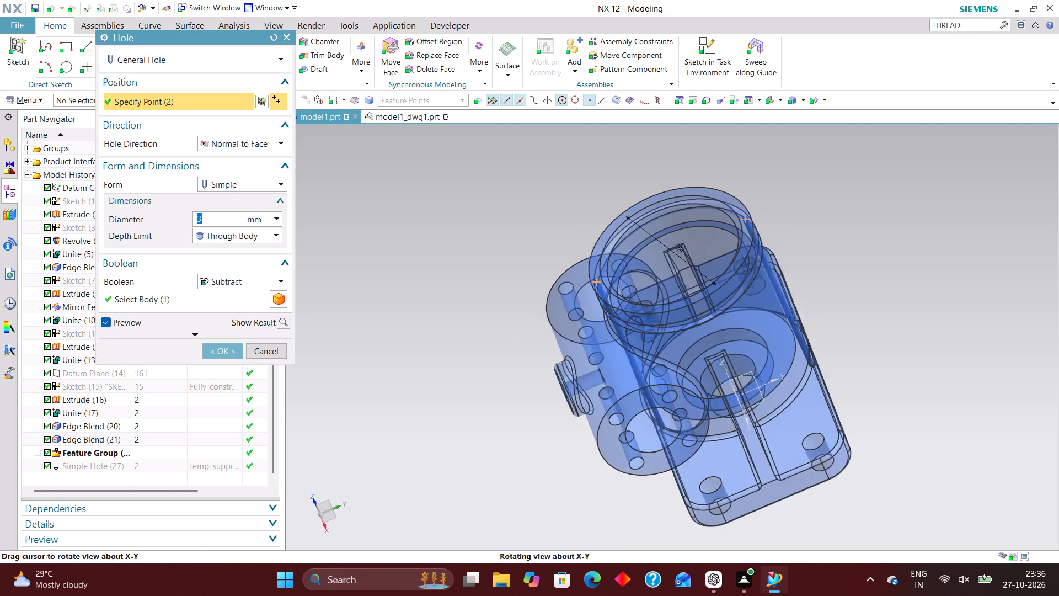
middle_drag(840, 289, 857, 287)
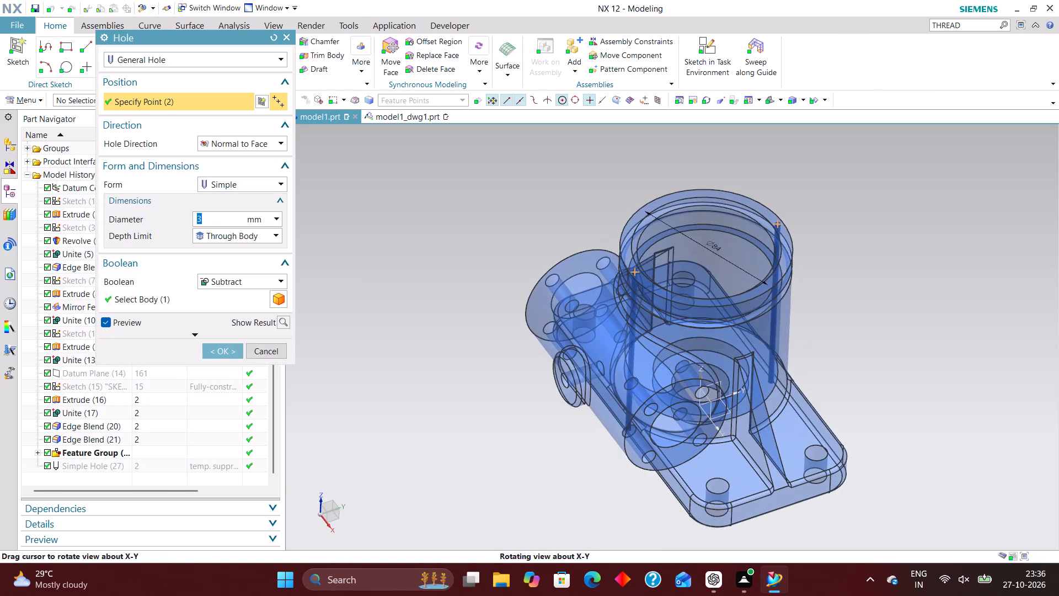
middle_drag(857, 287, 873, 276)
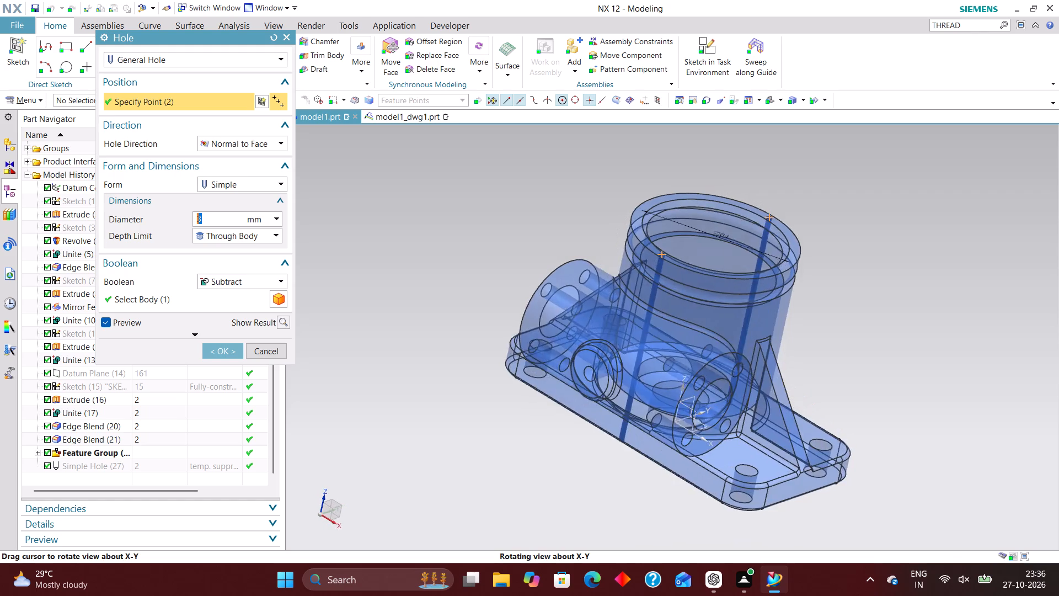
middle_drag(873, 276, 862, 282)
middle_drag(890, 286, 941, 272)
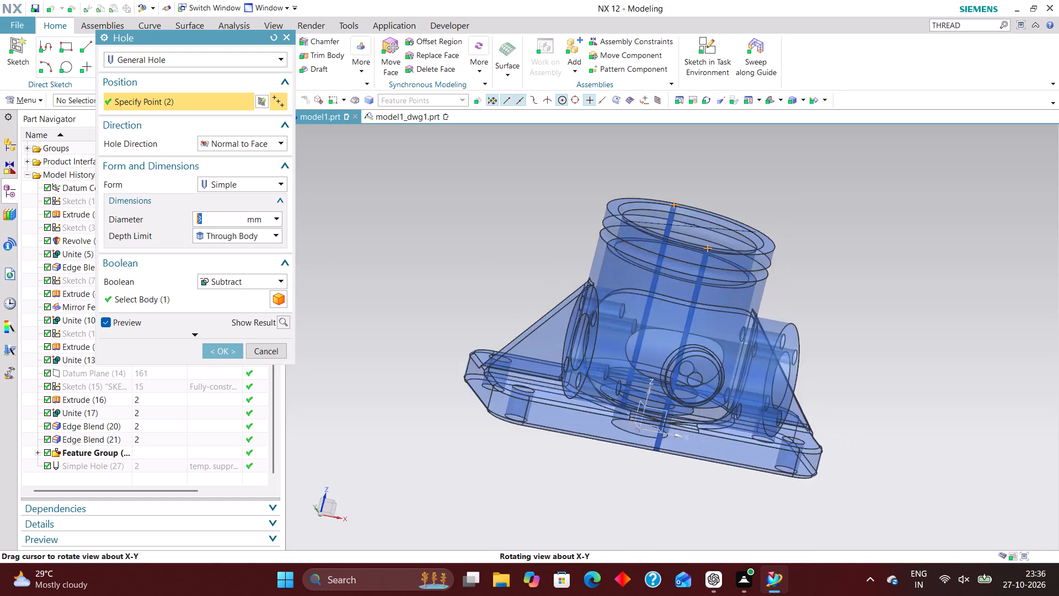
middle_drag(941, 272, 925, 290)
right_drag(938, 272, 815, 252)
middle_drag(816, 235, 818, 251)
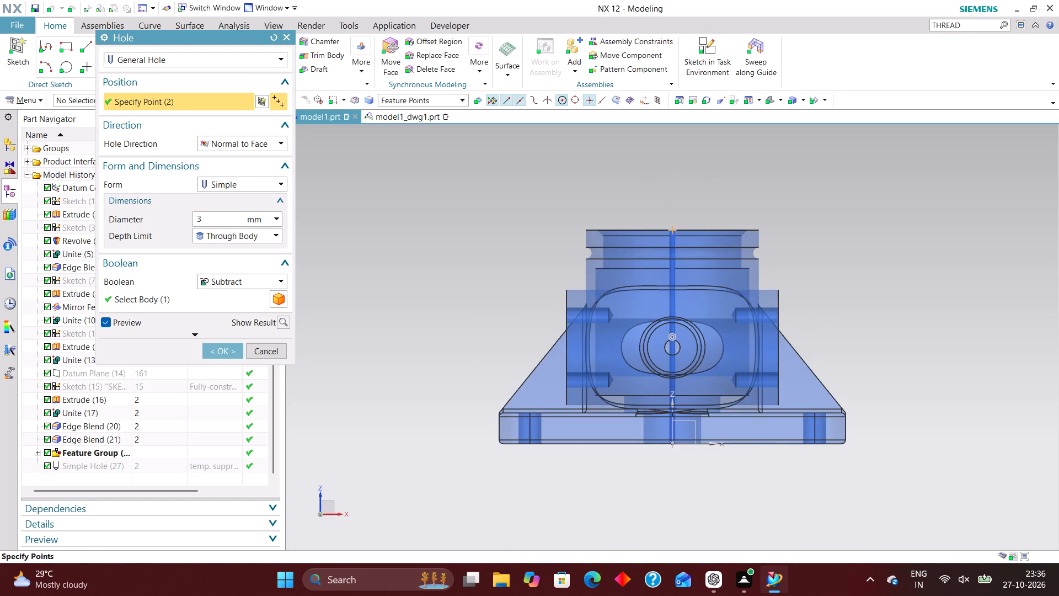
middle_drag(818, 251, 820, 320)
right_drag(922, 263, 766, 245)
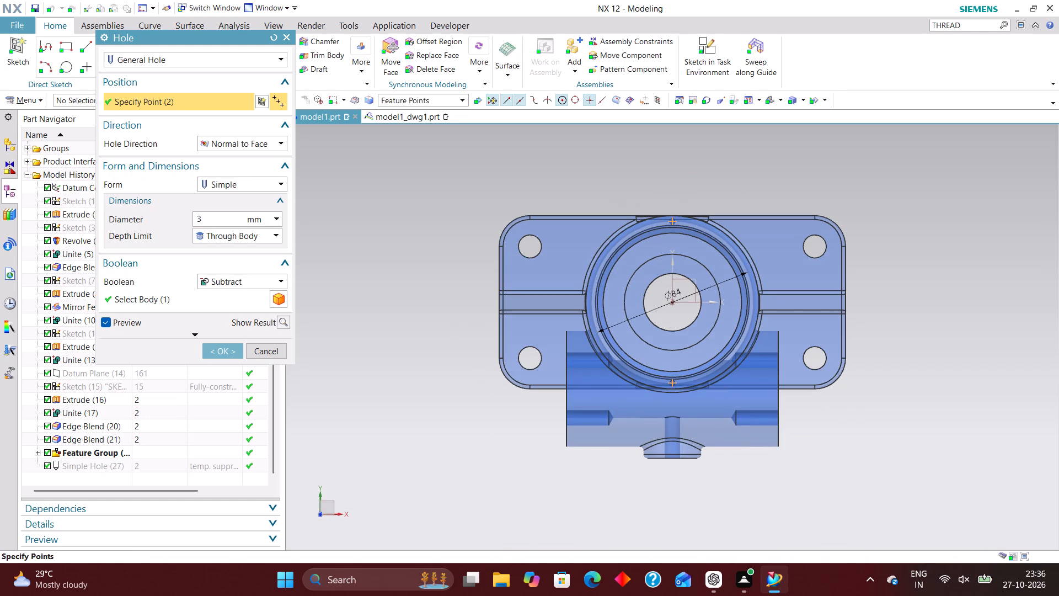
click(266, 100)
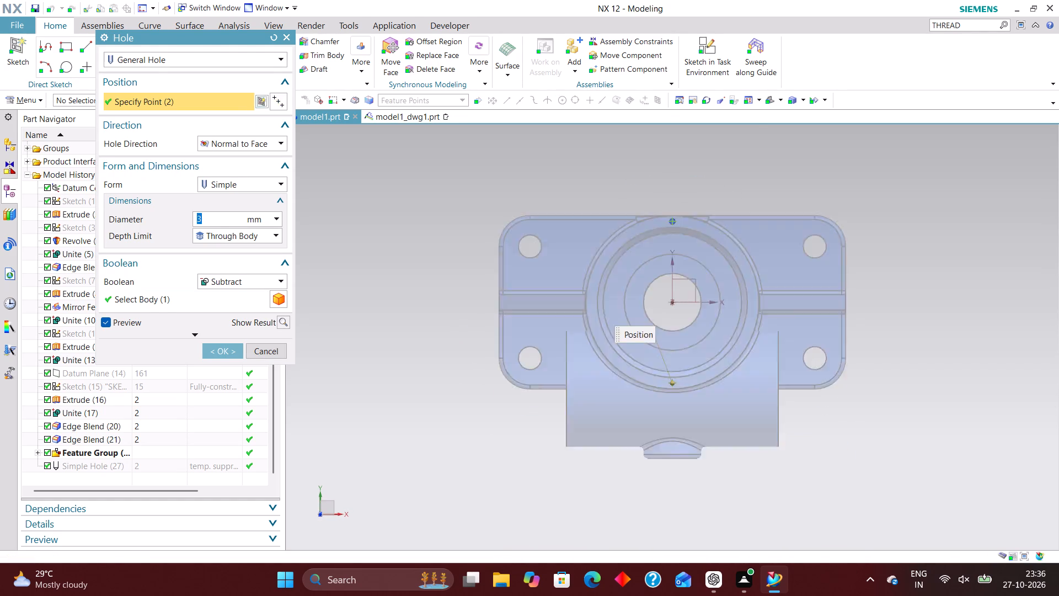
scroll(565, 269, down, 2)
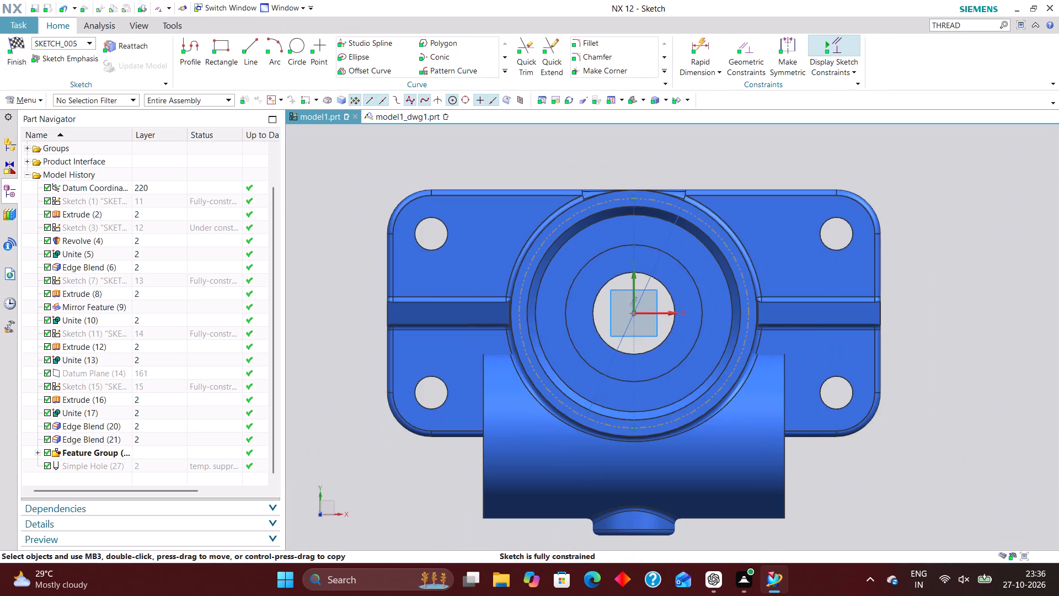
Hide the housing body and add two sketch points just outside the 84 mm circle, on opposite sides near the X axis.
right_drag(473, 233, 475, 378)
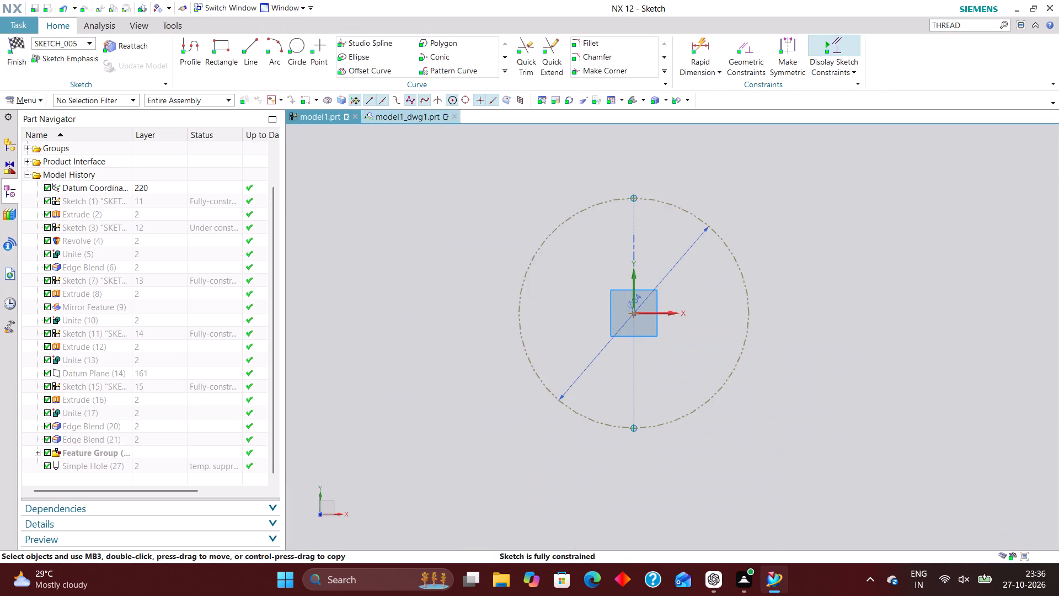
click(318, 44)
click(496, 308)
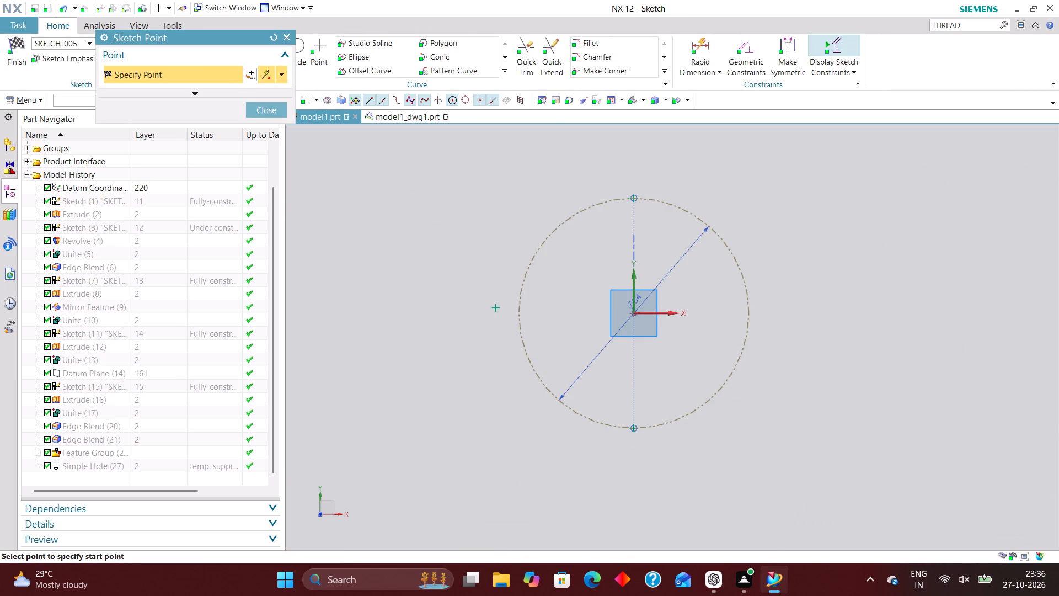
click(806, 318)
Apply Point on Curve constraints placing both new sketch points on the horizontal X axis.
click(741, 42)
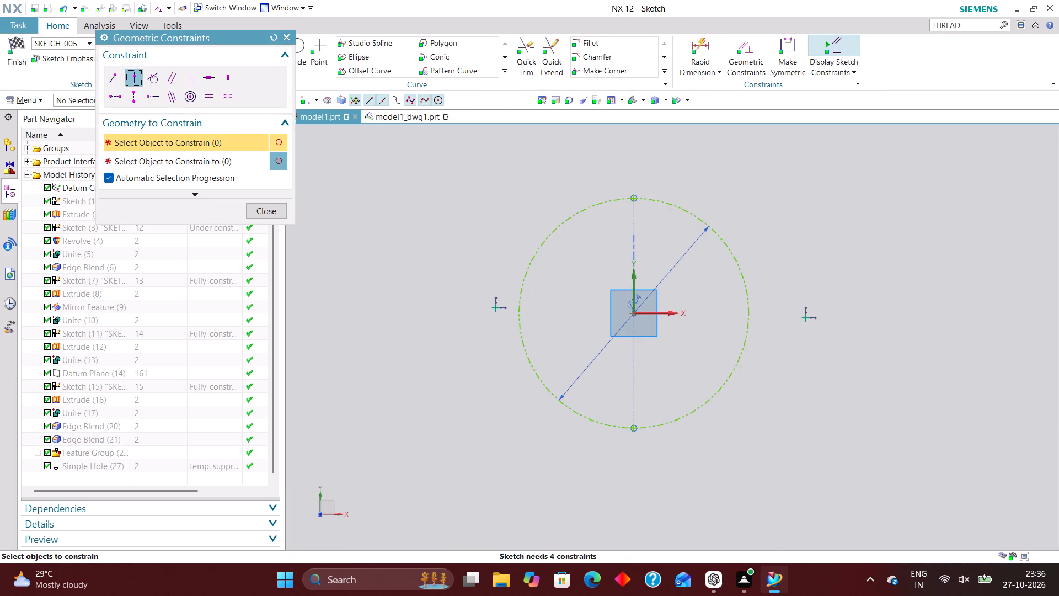
click(494, 307)
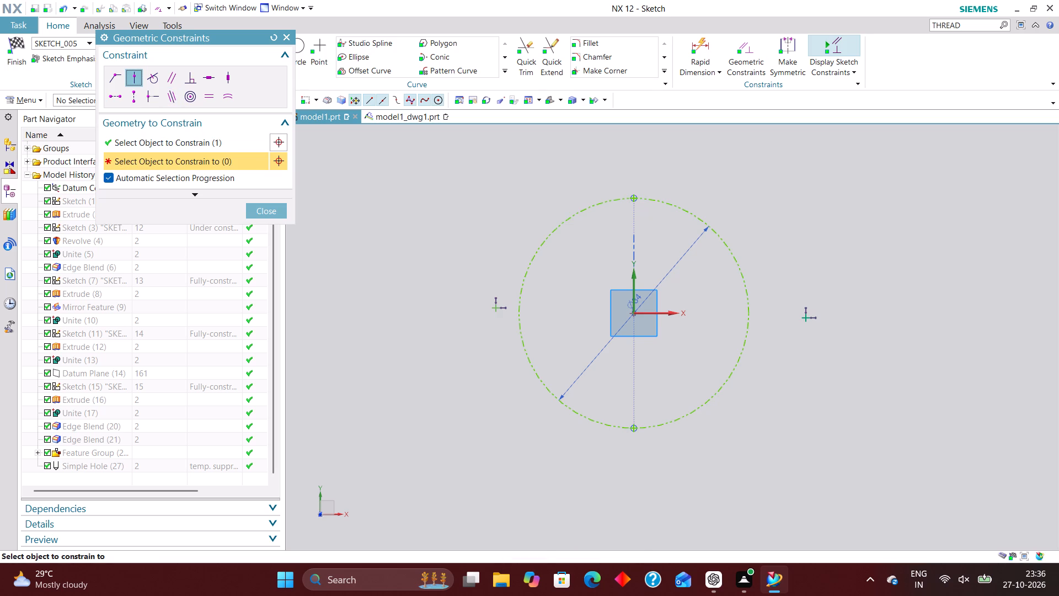
click(661, 313)
click(809, 317)
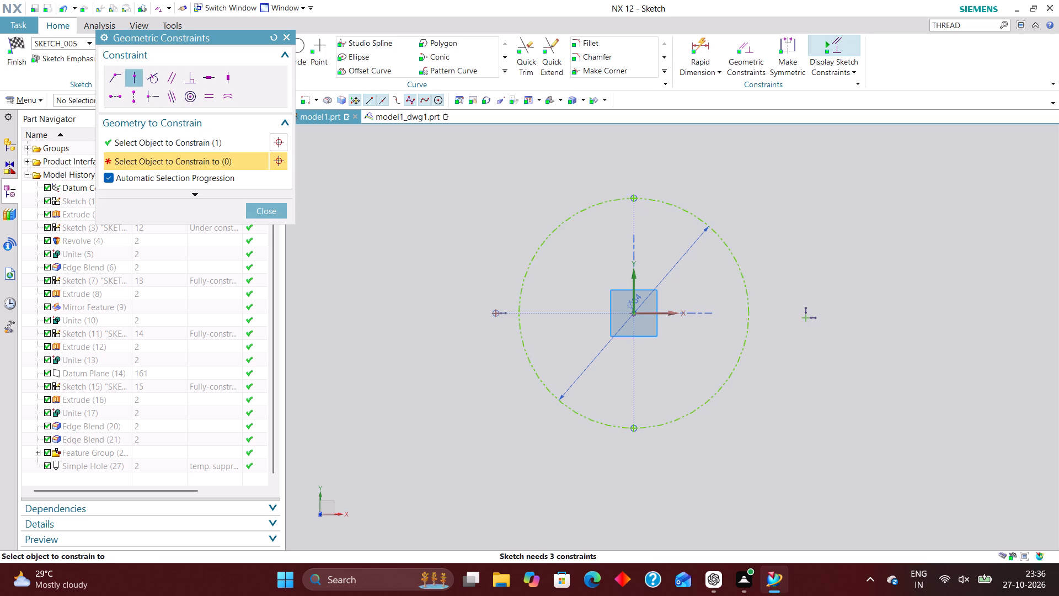
click(662, 312)
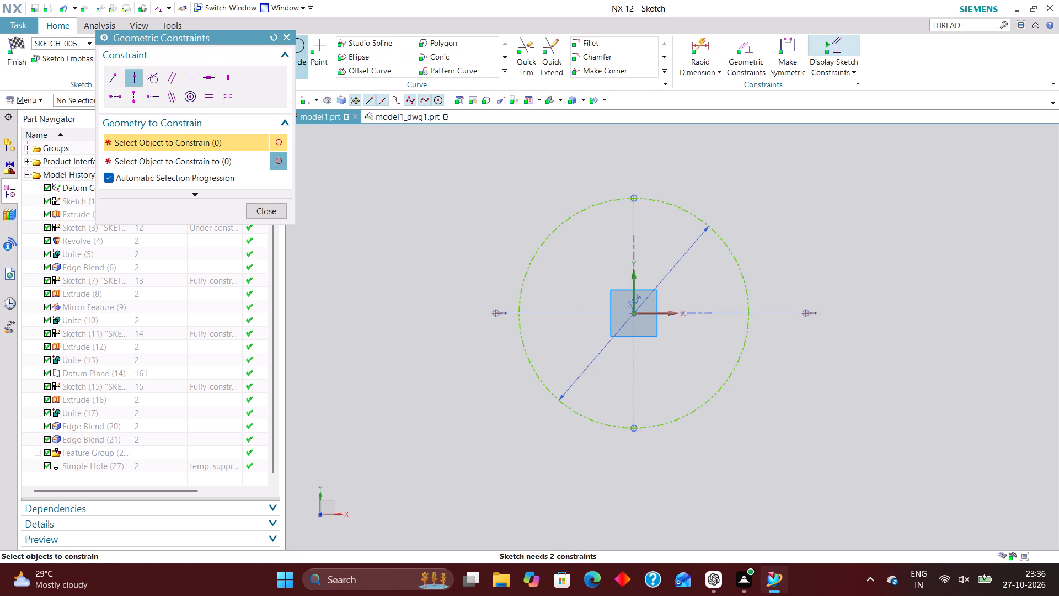
Apply Point on Curve constraints placing both new sketch points on the 84 mm circle.
click(497, 314)
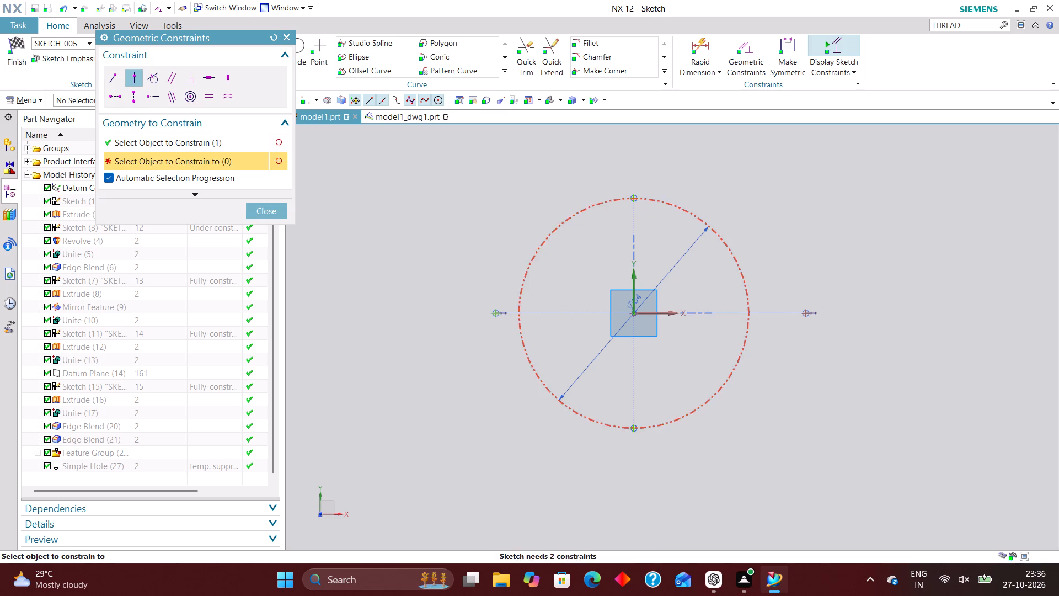
click(518, 340)
click(807, 313)
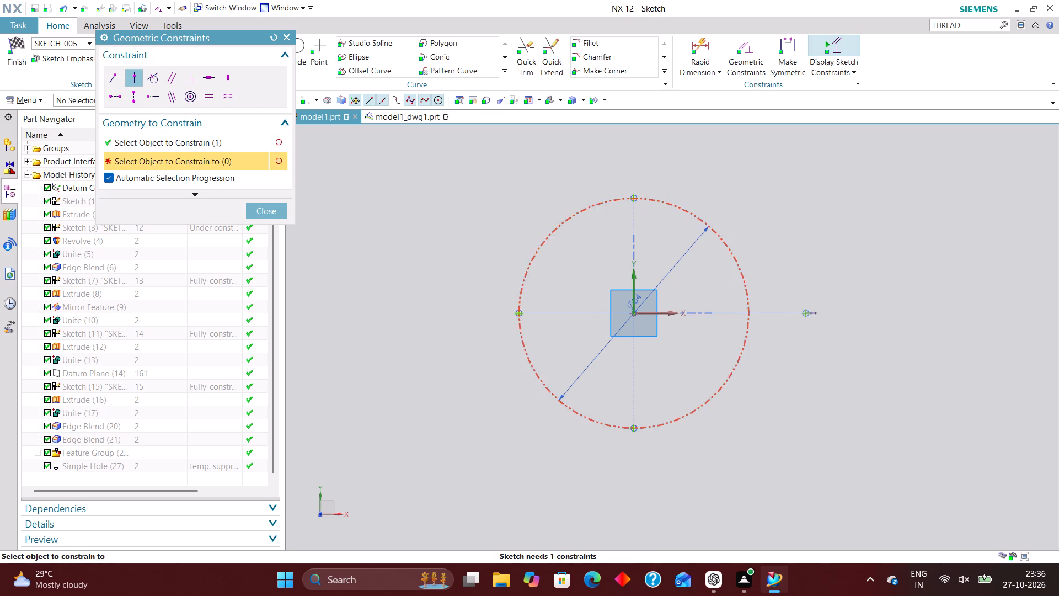
click(750, 330)
click(264, 209)
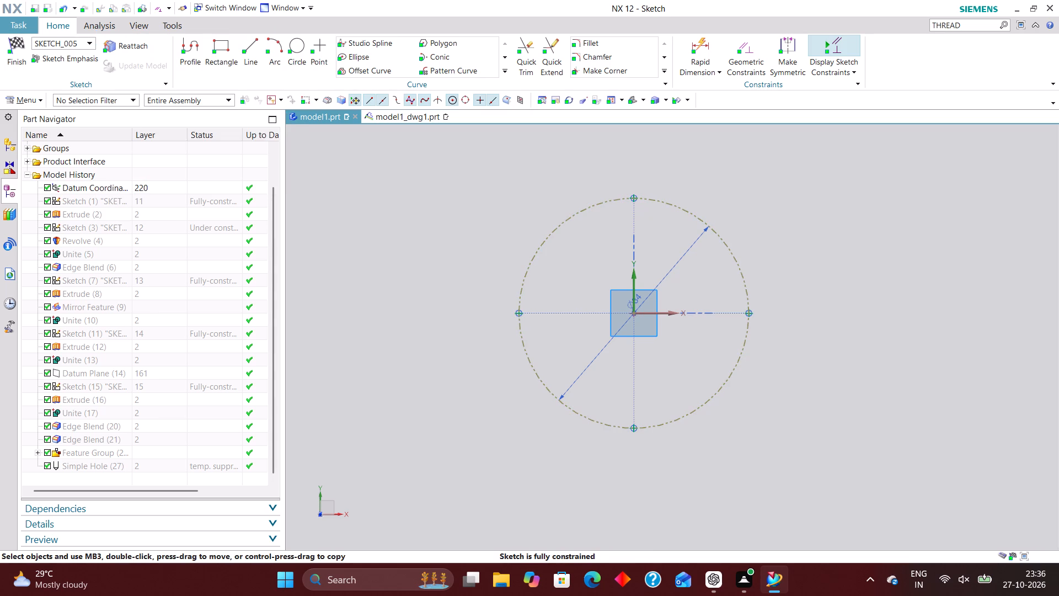
Finish the position sketch and apply the hole edit, cutting simple 3 mm Through Body holes at all four collar points.
click(16, 45)
click(413, 312)
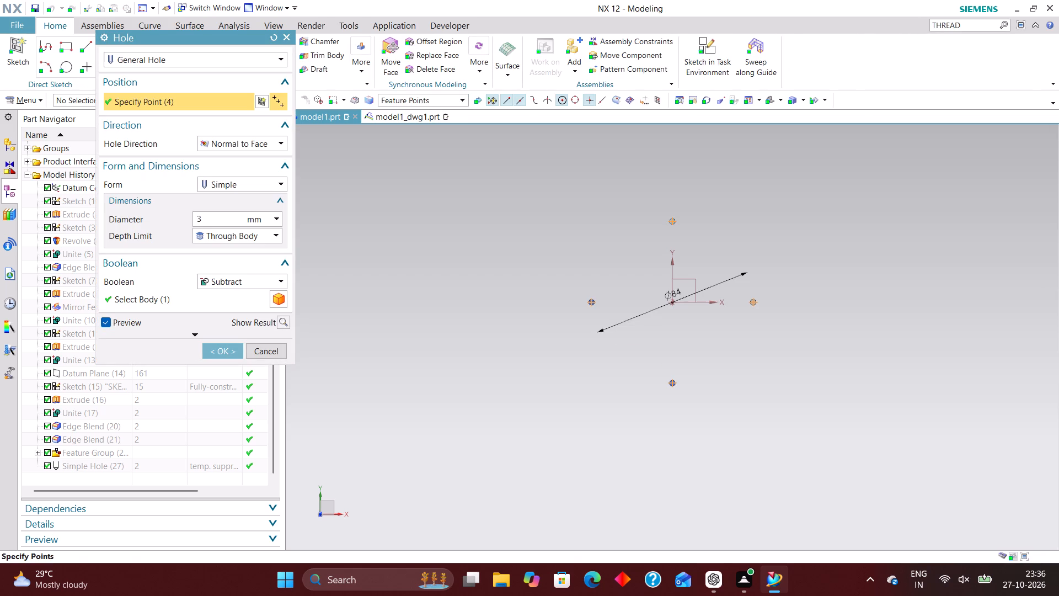
middle_drag(596, 428, 591, 380)
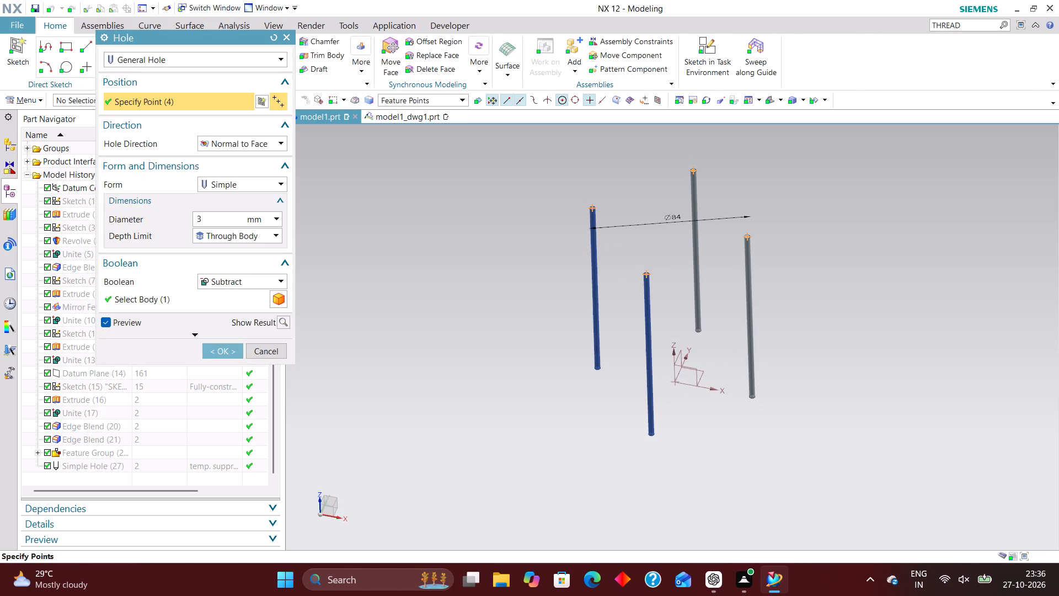
right_click(94, 397)
click(129, 405)
click(219, 350)
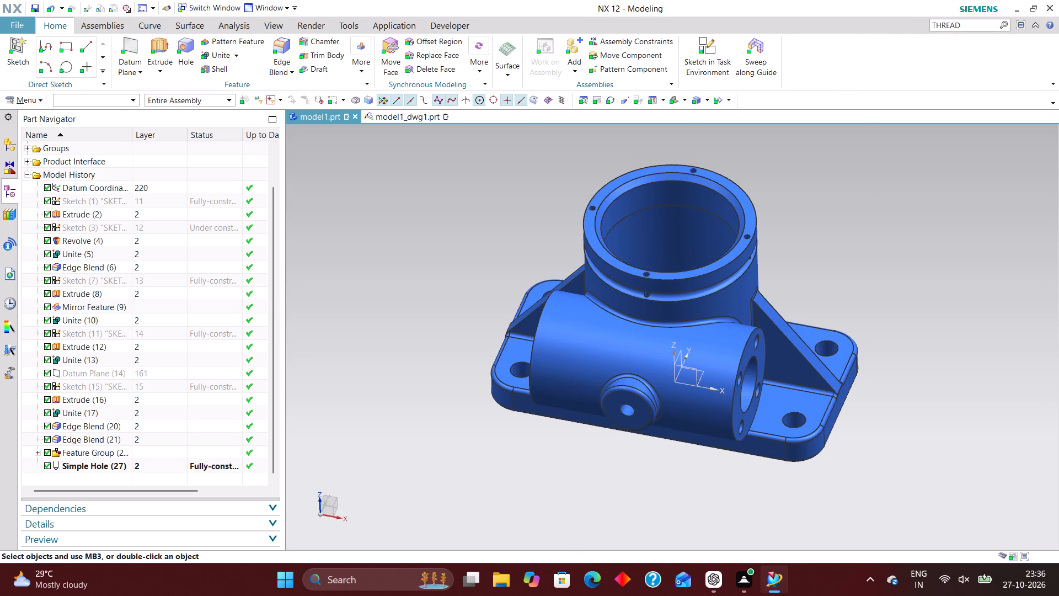
middle_drag(453, 280, 451, 328)
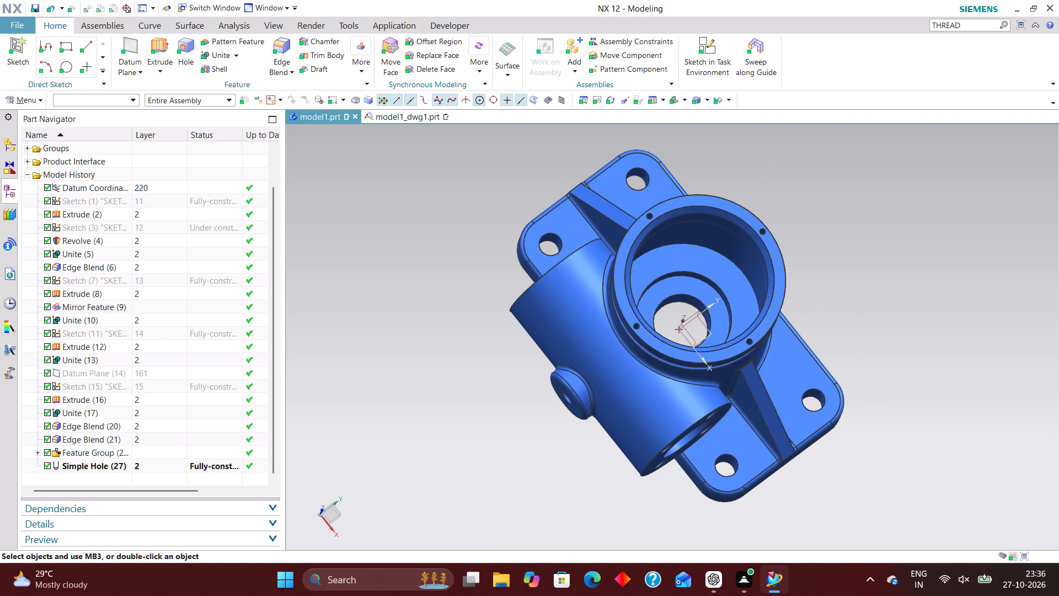
Switch back to the model1_dwg1 drawing and update its views with the four-hole collar.
click(412, 123)
click(38, 144)
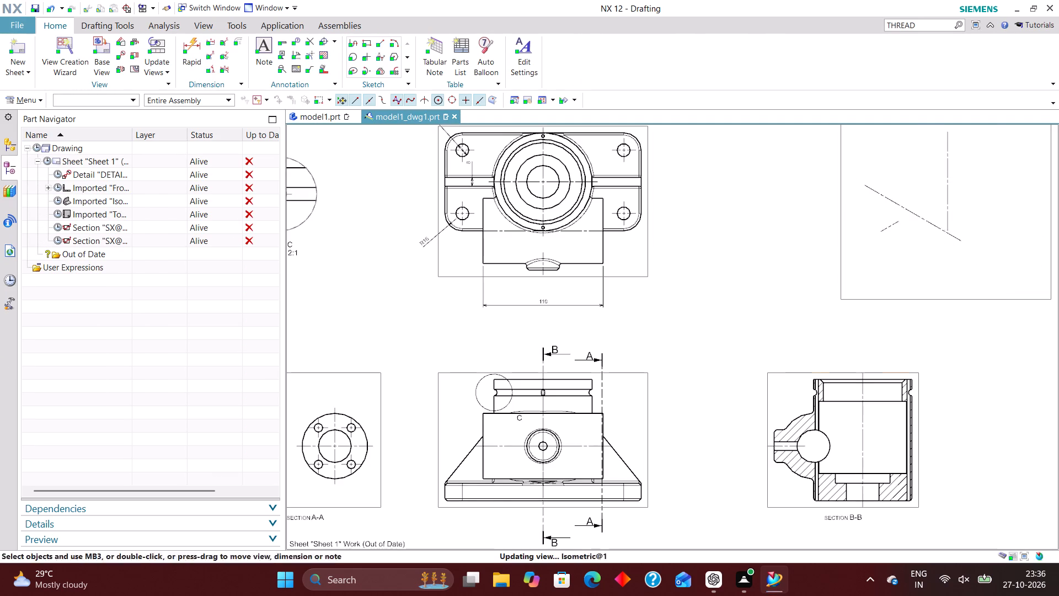
scroll(557, 402, up, 1)
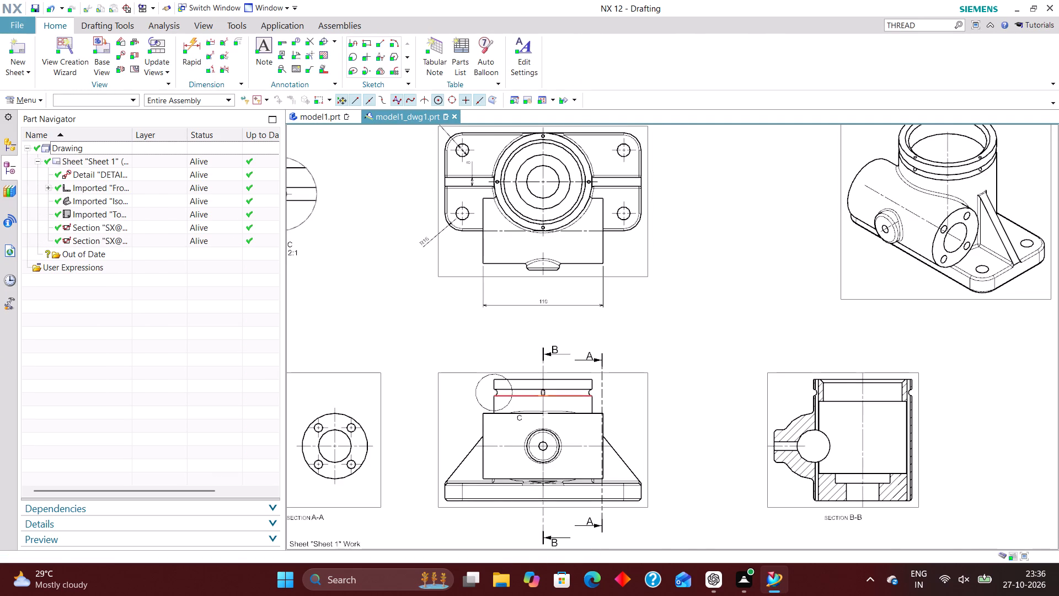
Examine the updated top, front and section views around the collar holes.
scroll(557, 403, up, 1)
scroll(562, 371, down, 2)
middle_drag(660, 324, 654, 342)
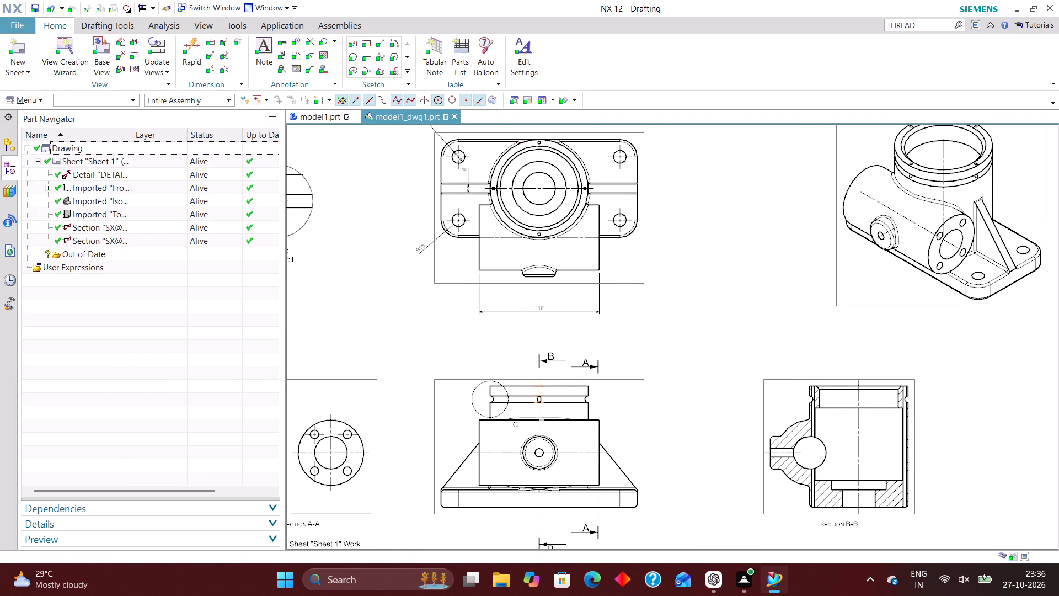
scroll(514, 211, up, 2)
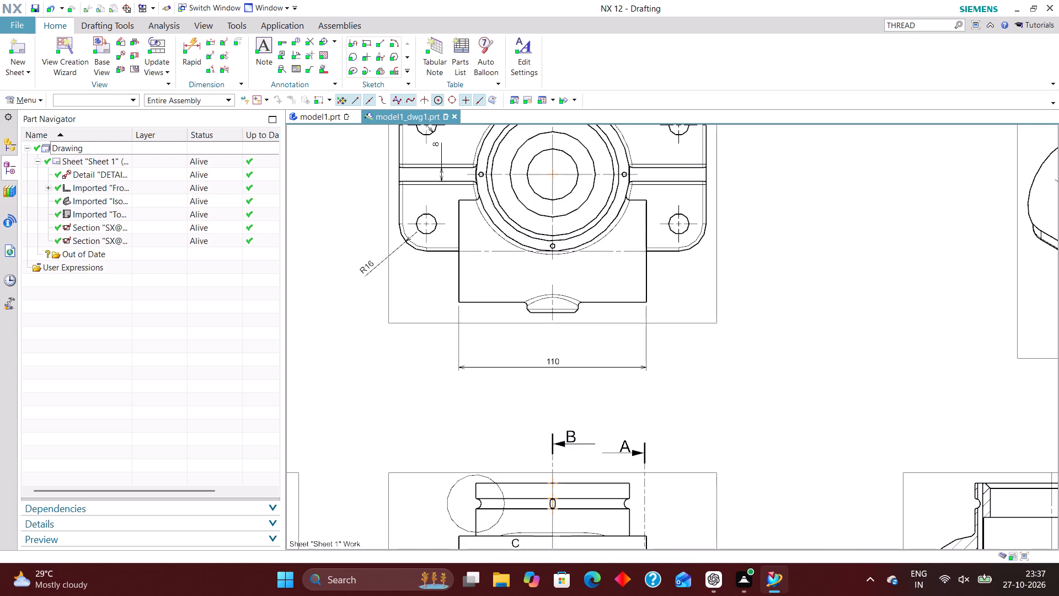
scroll(584, 227, down, 4)
scroll(579, 354, up, 4)
scroll(579, 334, down, 3)
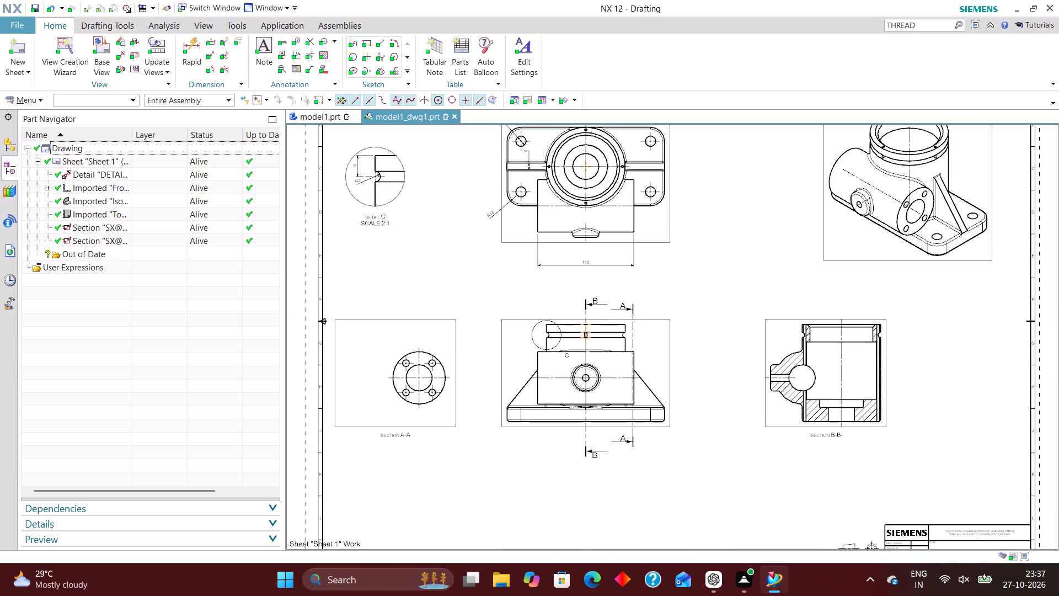
scroll(557, 342, up, 2)
scroll(566, 361, down, 3)
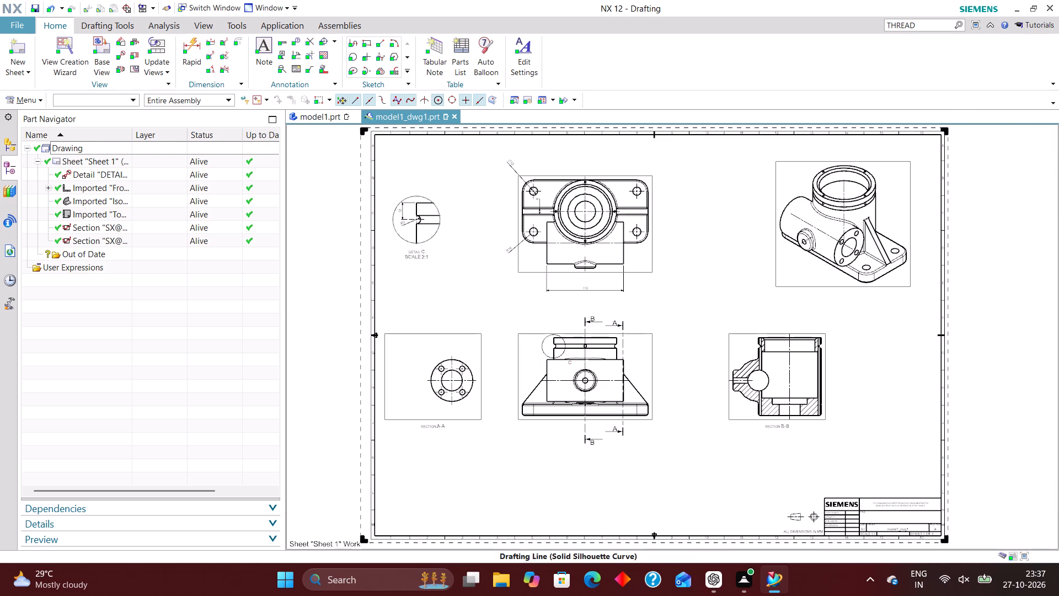
Switch to model1.prt and delete the Simple Hole (27) feature that cuts the four collar holes.
click(330, 118)
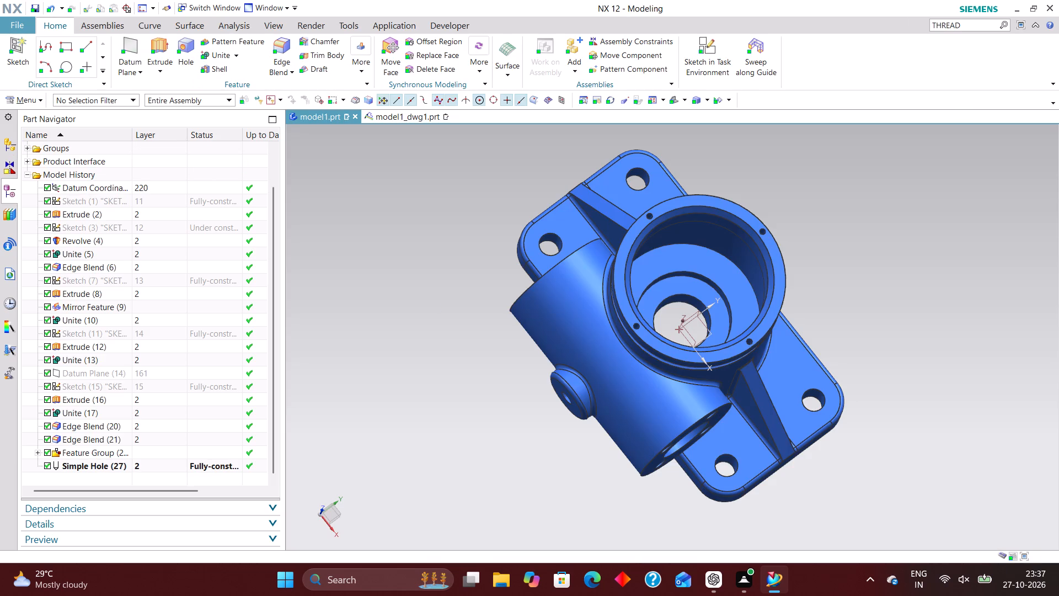
click(165, 465)
right_click(165, 465)
click(259, 481)
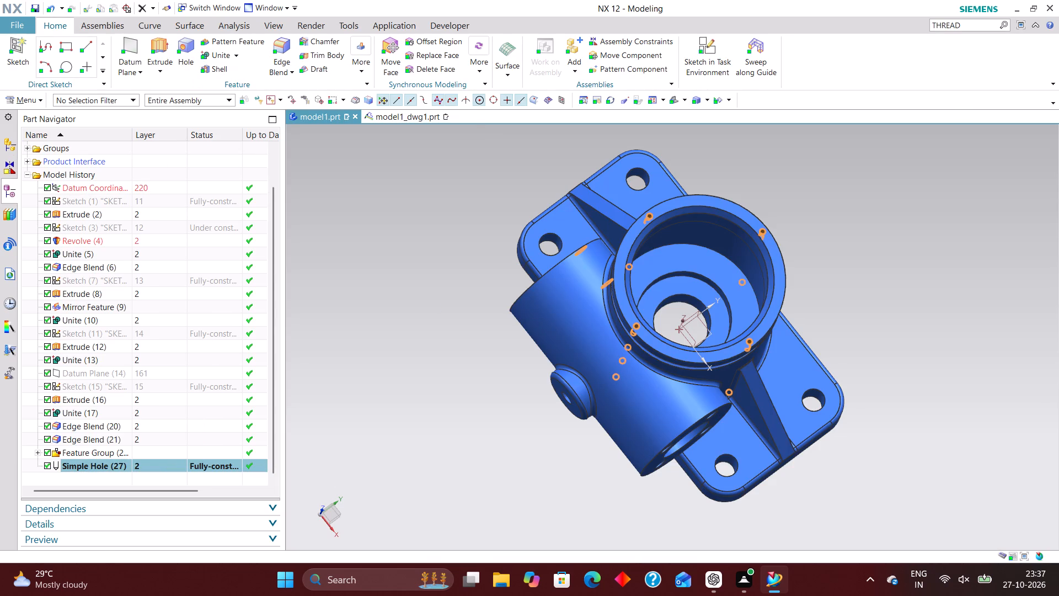
click(407, 163)
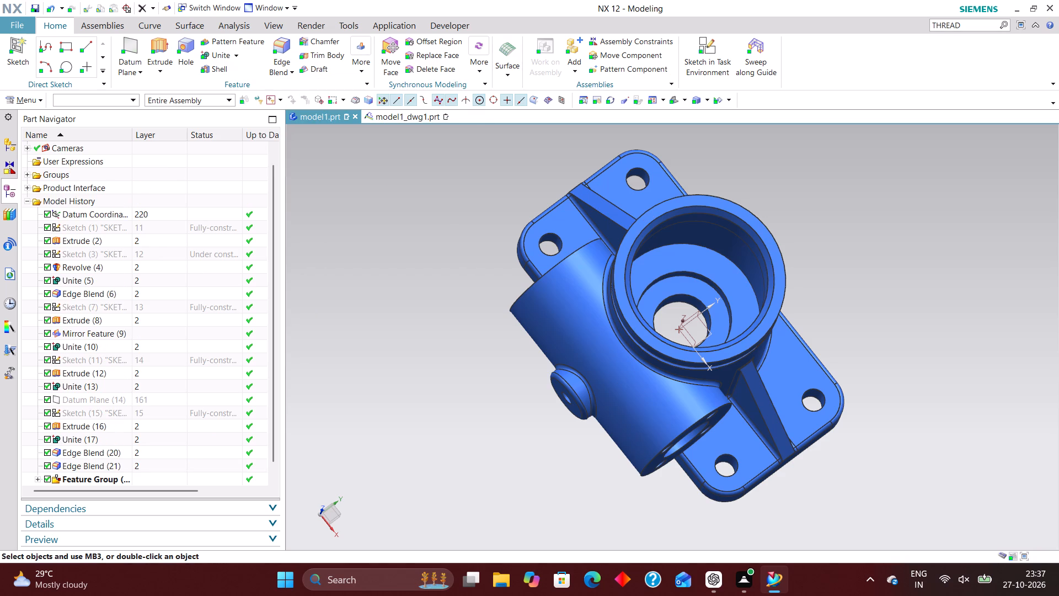
Switch back to the model1_dwg1 drawing and update its out-of-date views.
click(413, 115)
scroll(828, 405, up, 3)
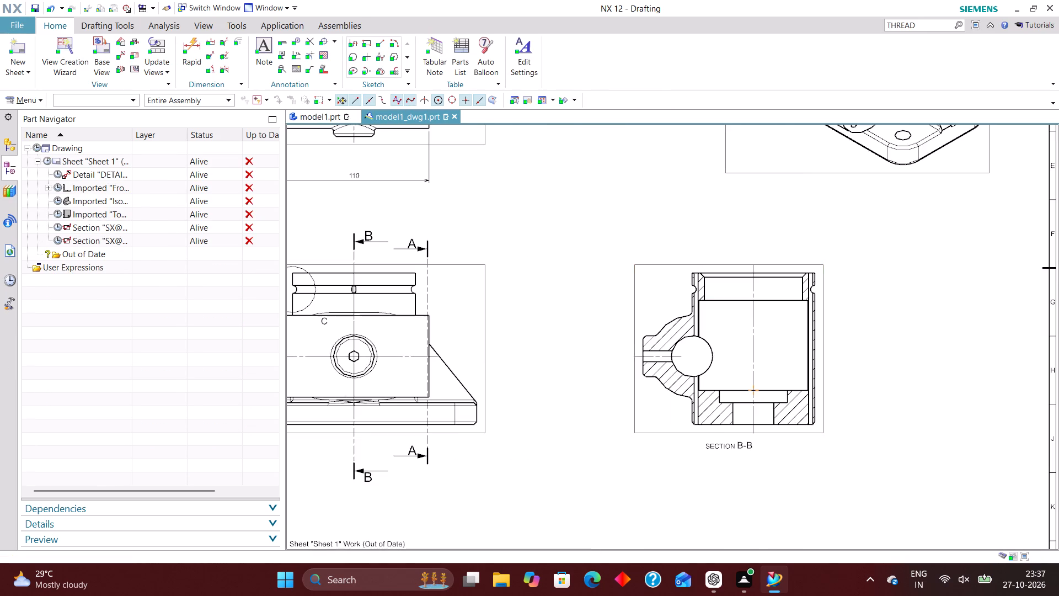
scroll(739, 376, down, 3)
click(35, 146)
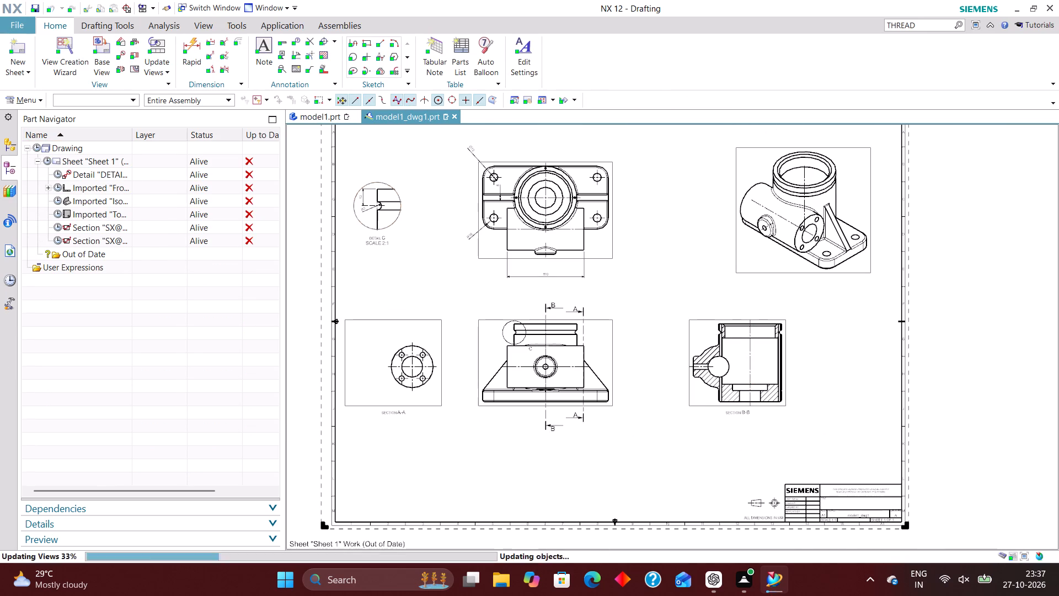
Examine the updated drawing views, checking the collar in the front and top views and the overall sheet.
scroll(527, 308, up, 5)
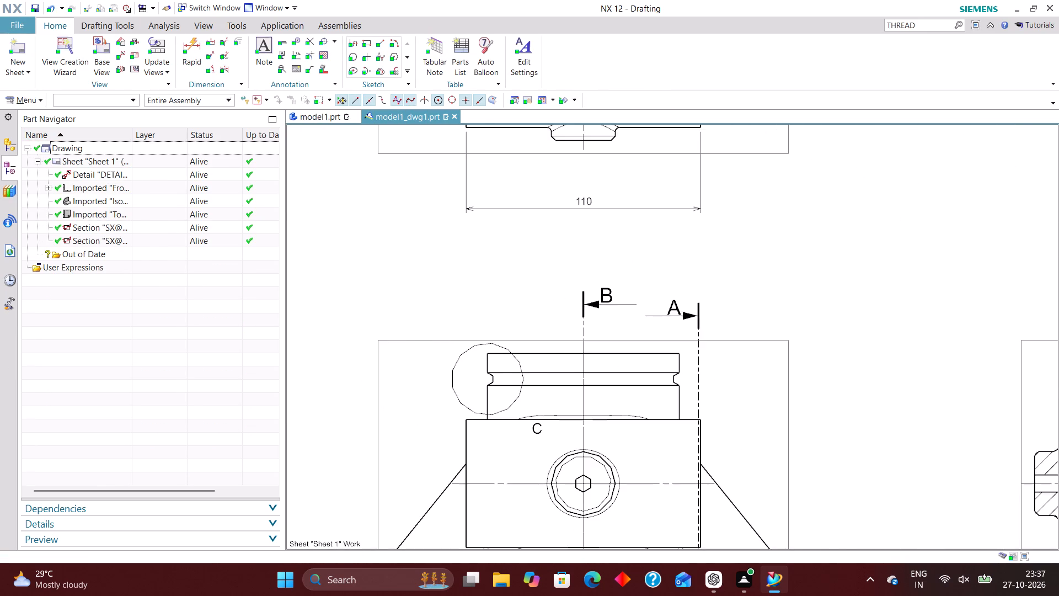
scroll(564, 350, down, 4)
scroll(546, 389, up, 5)
scroll(553, 343, down, 2)
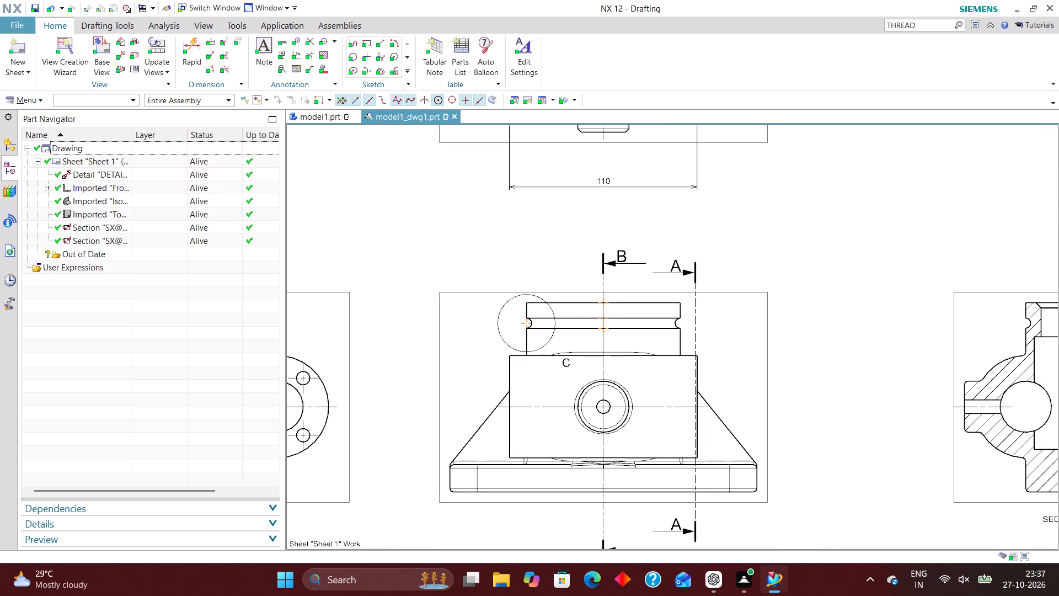
scroll(510, 263, down, 4)
scroll(527, 179, up, 4)
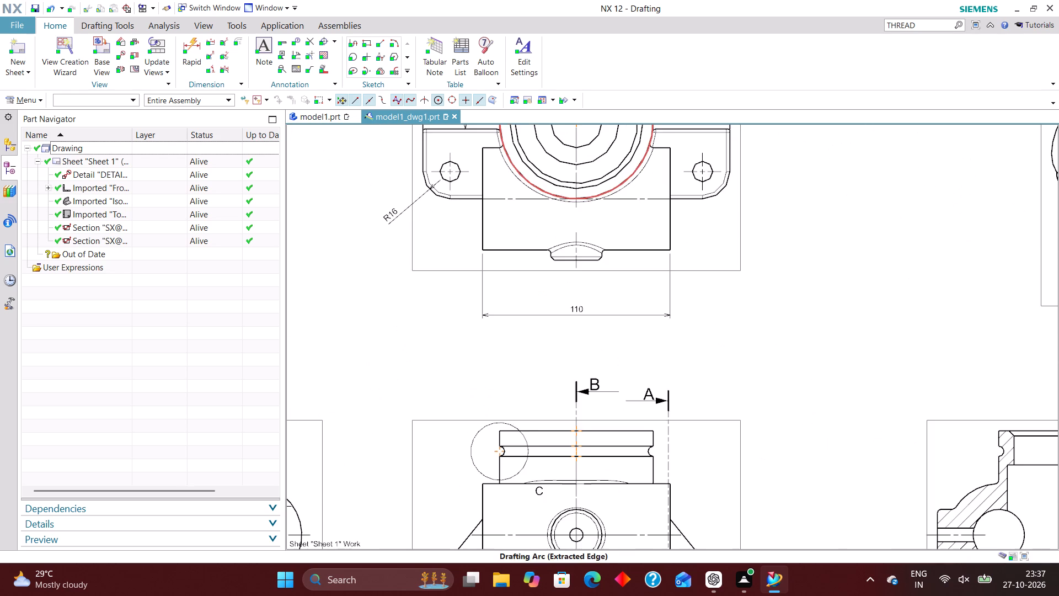
scroll(481, 235, down, 4)
scroll(549, 318, down, 1)
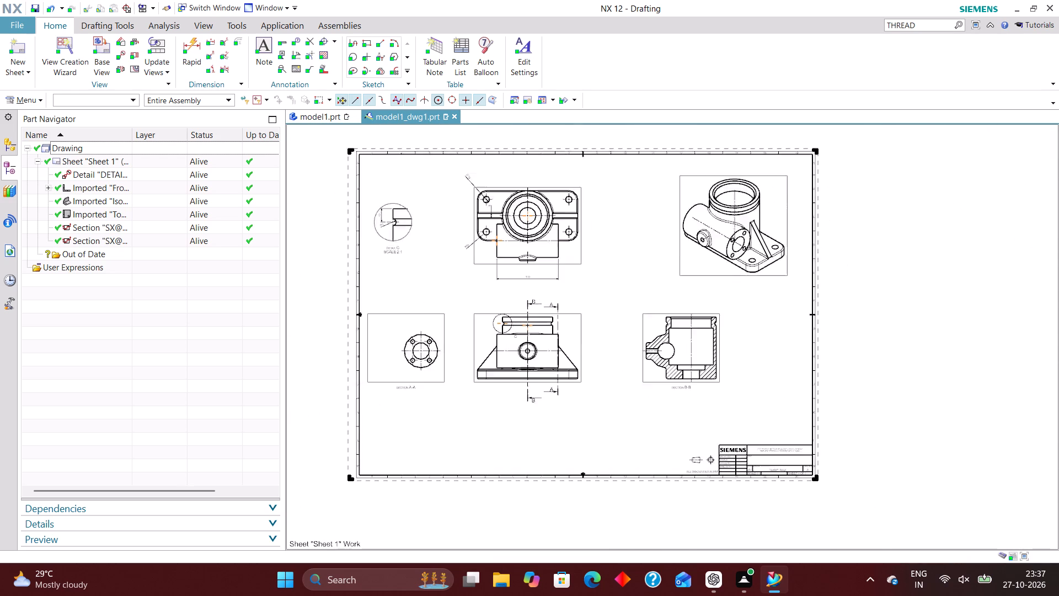
scroll(549, 318, down, 2)
scroll(521, 233, up, 5)
Add a horizontal Rapid Dimension between the centres of the two upper base holes, placed above the top view.
click(194, 39)
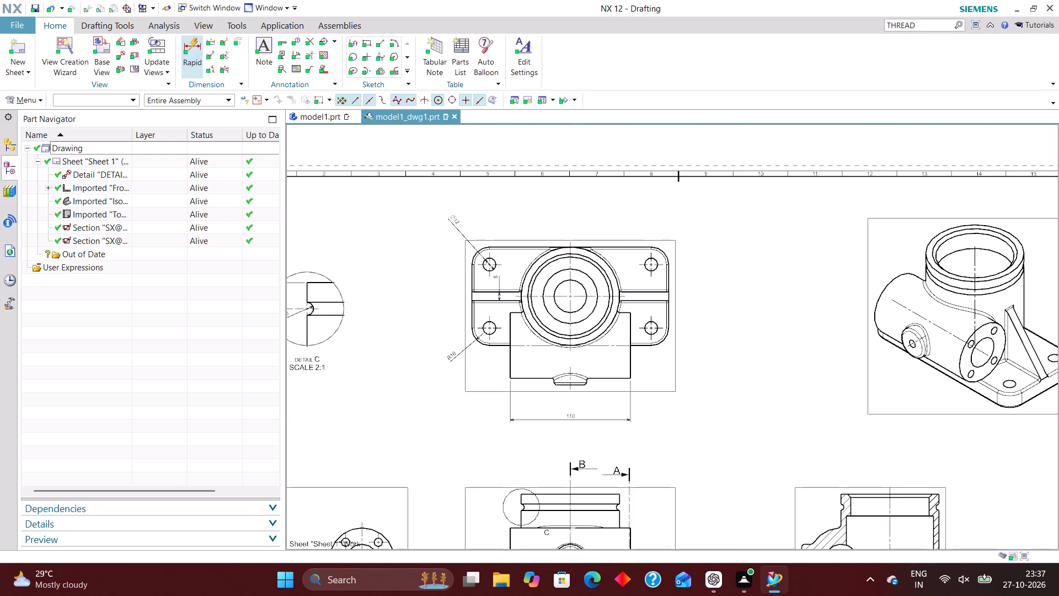
scroll(492, 263, up, 7)
click(468, 235)
scroll(437, 272, down, 4)
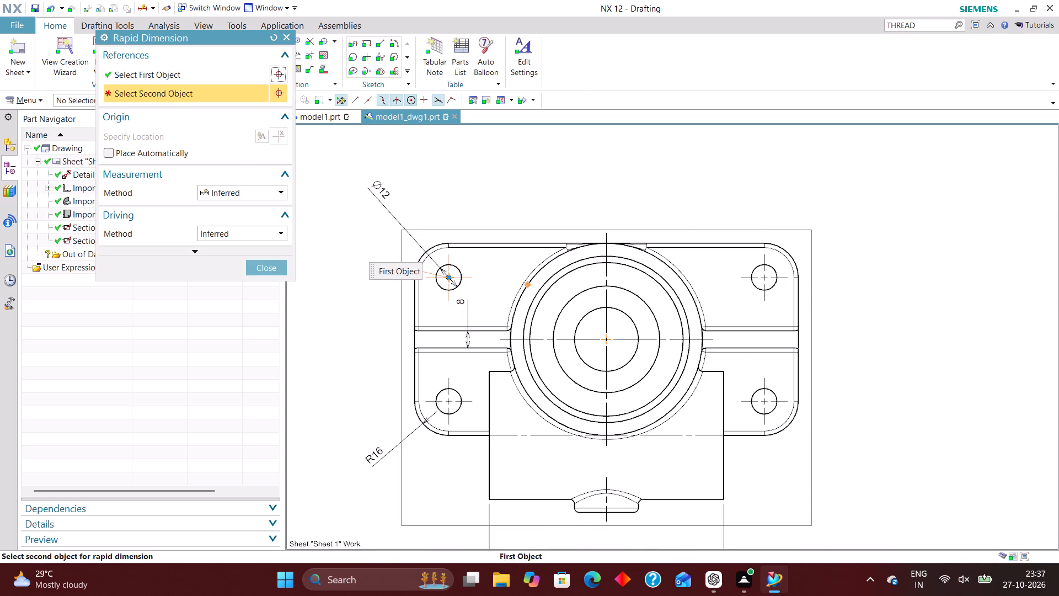
click(762, 262)
click(606, 170)
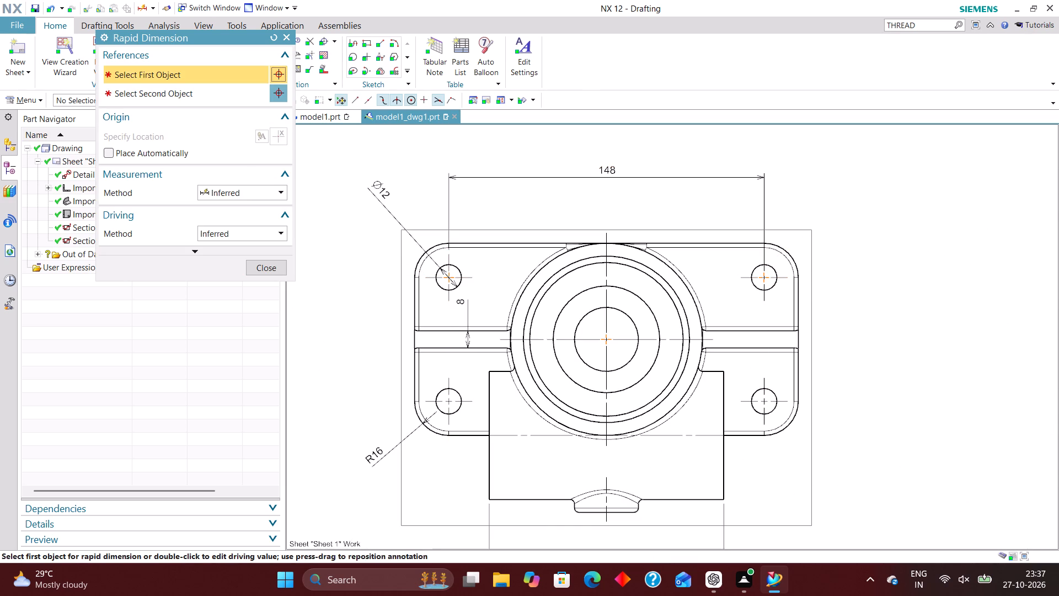
Add a vertical dimension between the centres of the two right-hand base holes, placed beside the top view.
scroll(574, 197, down, 3)
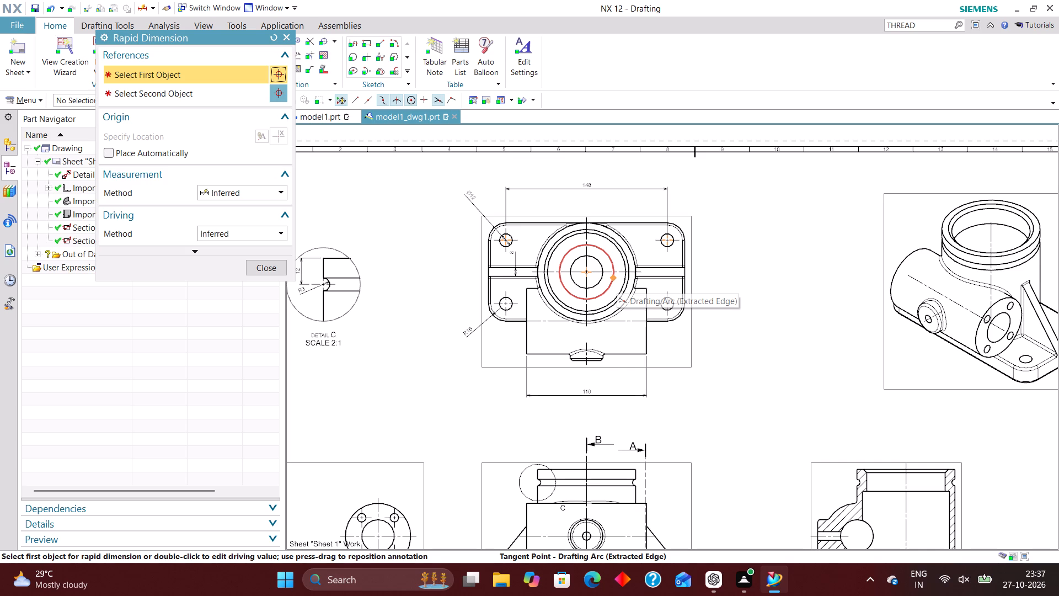
scroll(545, 209, down, 3)
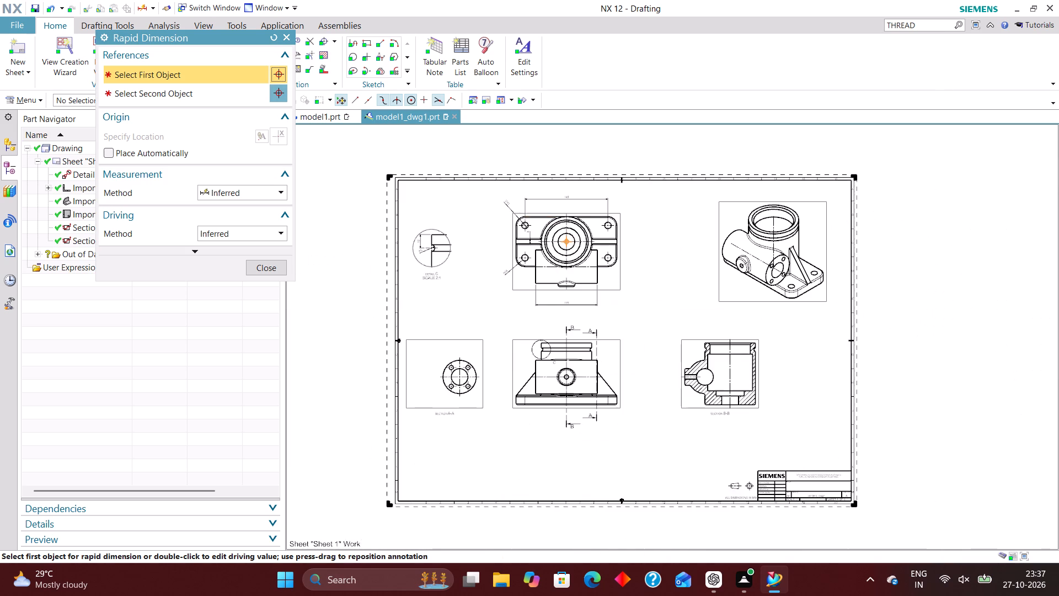
scroll(553, 280, up, 3)
scroll(518, 287, down, 2)
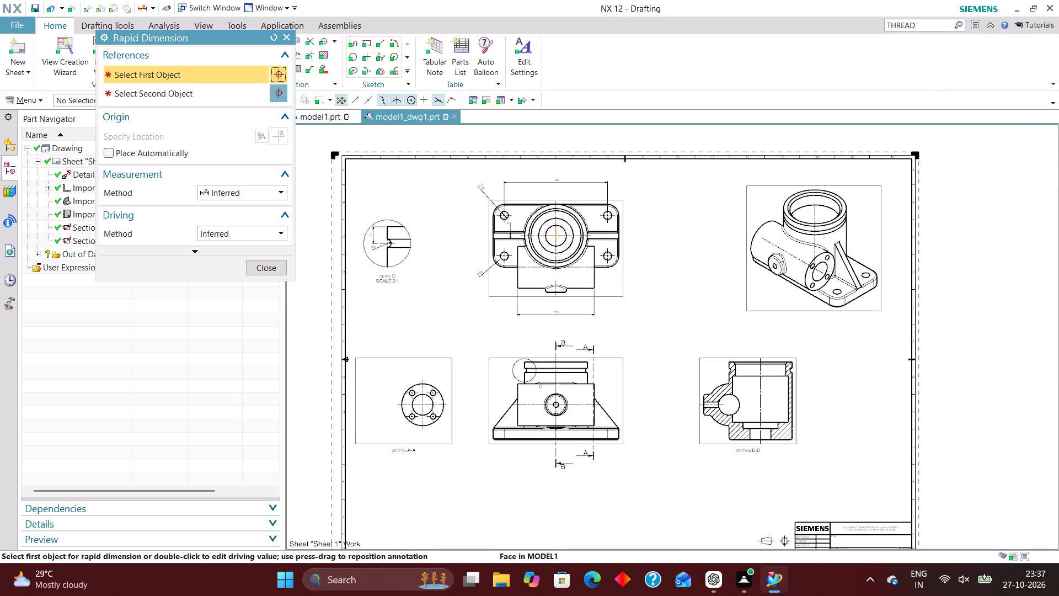
scroll(592, 226, up, 7)
click(681, 176)
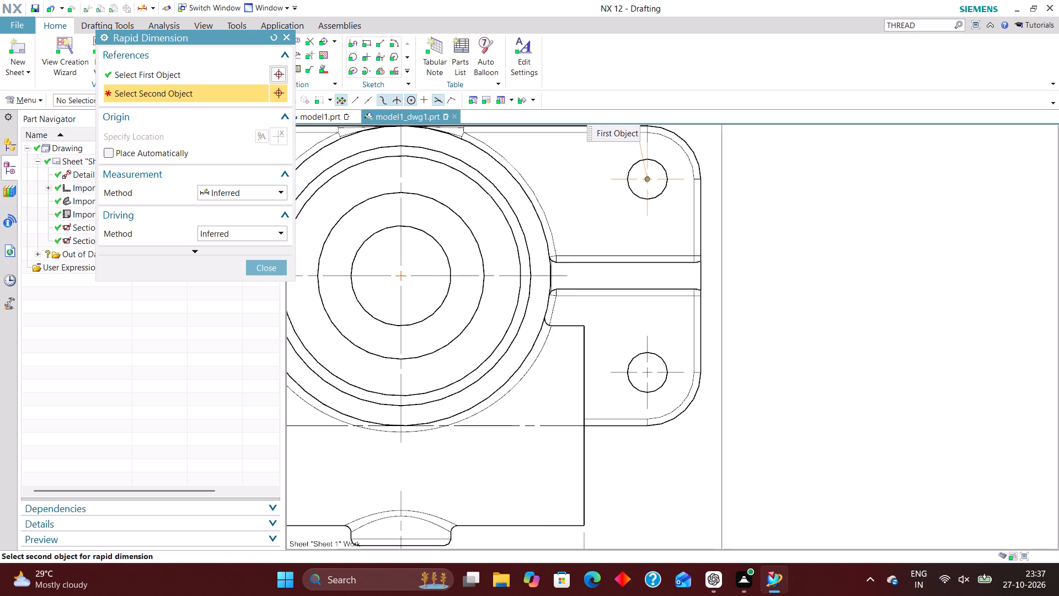
click(678, 371)
click(802, 259)
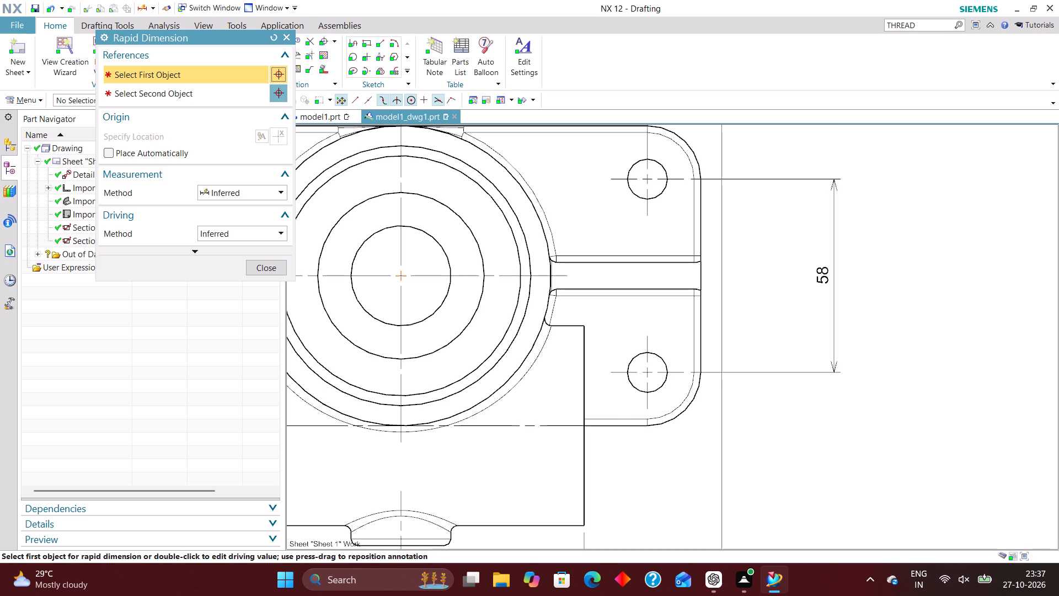
Dimension the base's overall vertical width in the top view, placed outside the hole spacing dimension, and close Rapid Dimension.
scroll(611, 290, down, 3)
scroll(631, 210, up, 6)
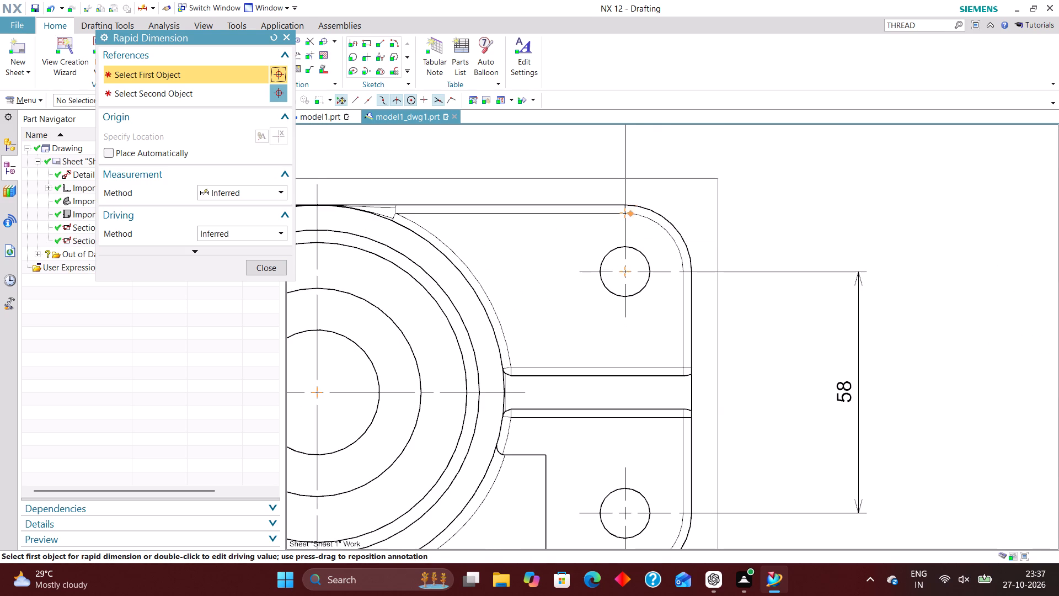
click(628, 203)
scroll(612, 193, down, 3)
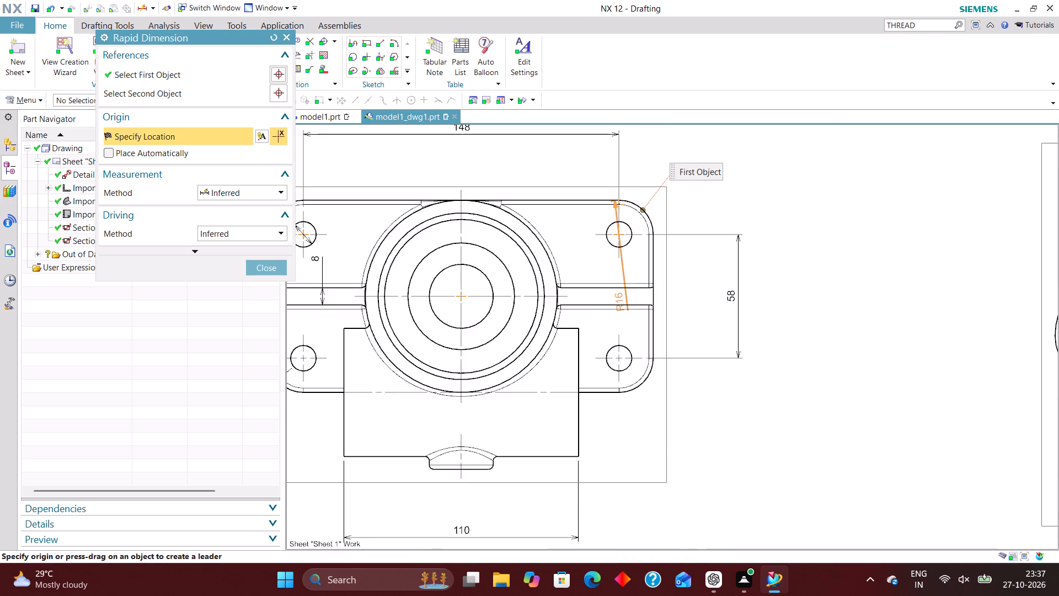
click(616, 392)
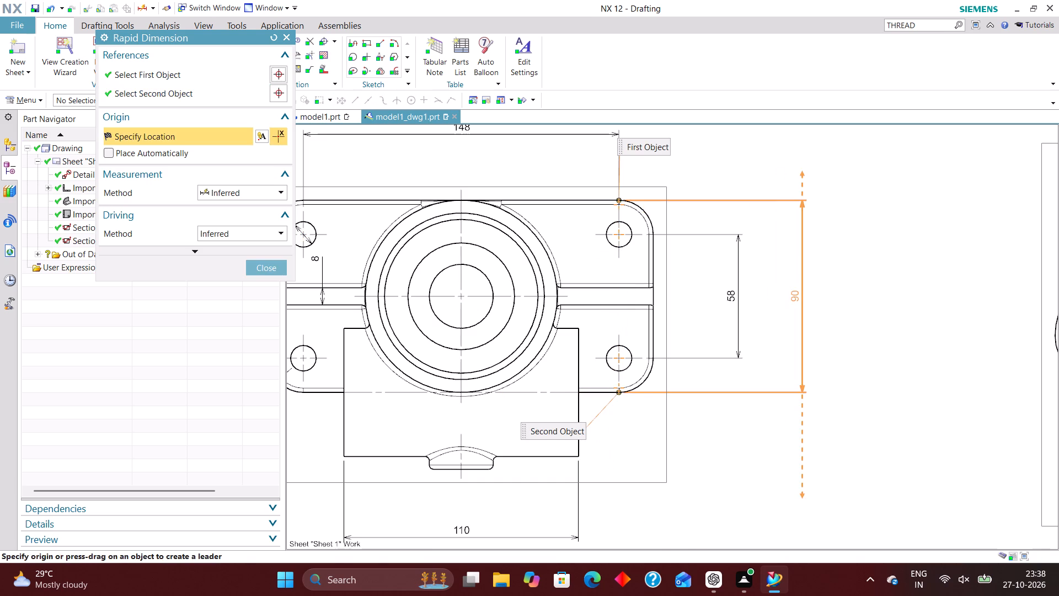
click(793, 312)
scroll(732, 358, down, 2)
scroll(673, 368, up, 4)
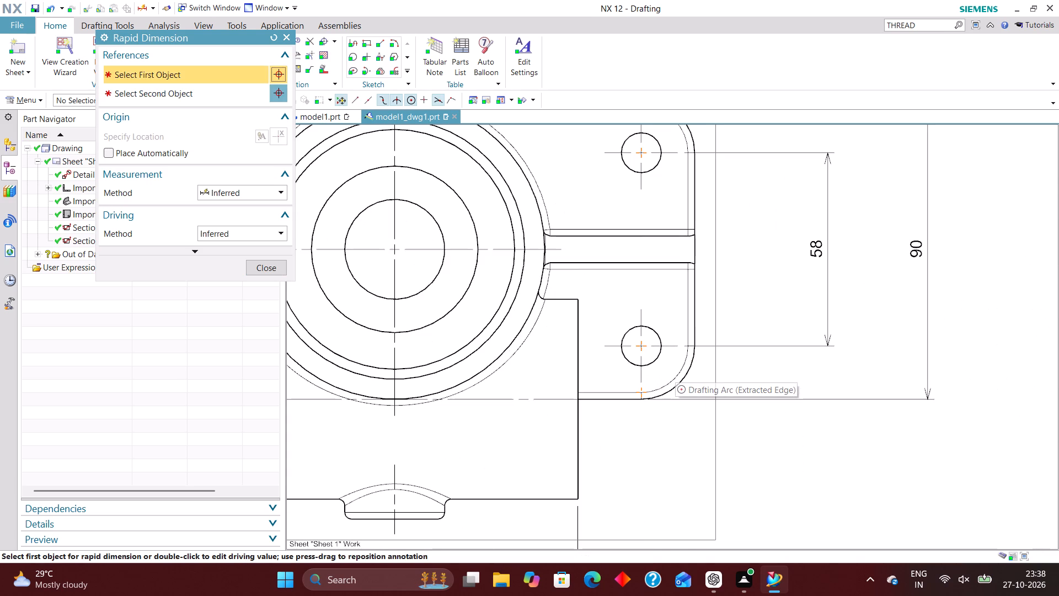
click(272, 267)
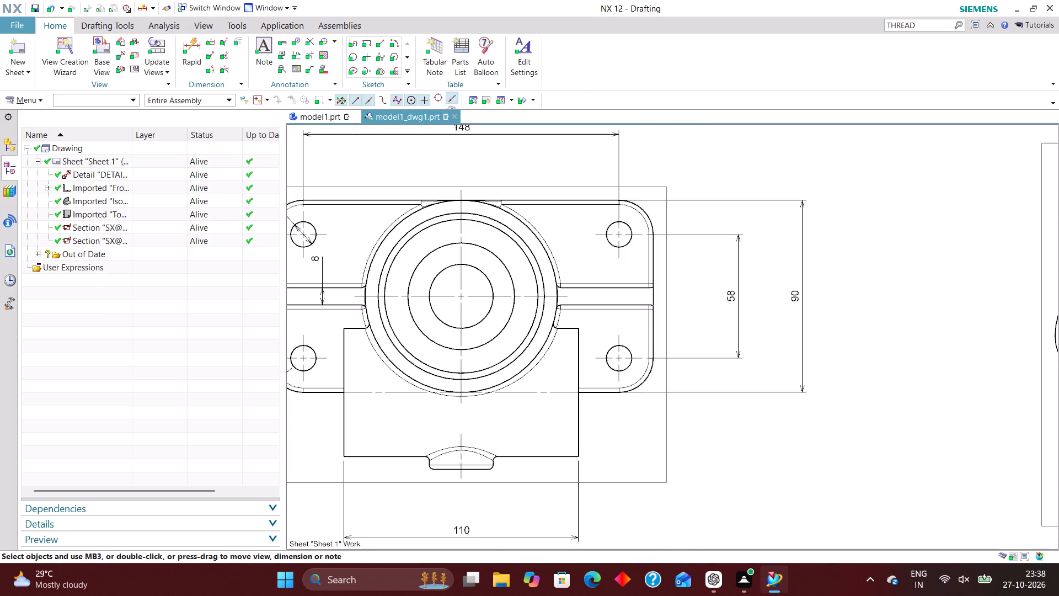
In model1.prt, edit the 12 mm base corner hole feature, replacing the near corner hole's point with the centre of the rounded base corner.
click(328, 120)
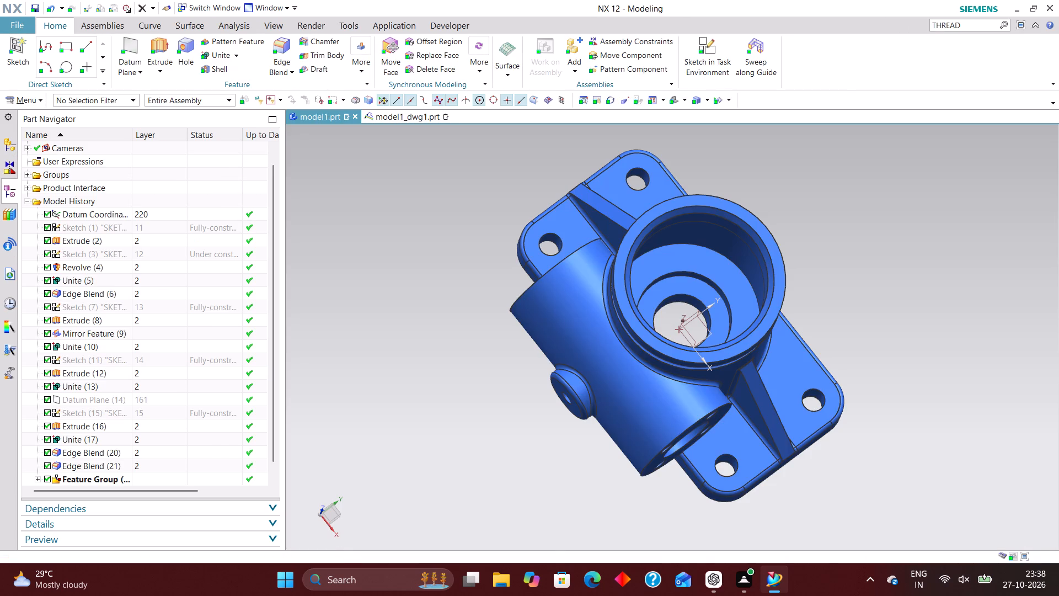
click(727, 457)
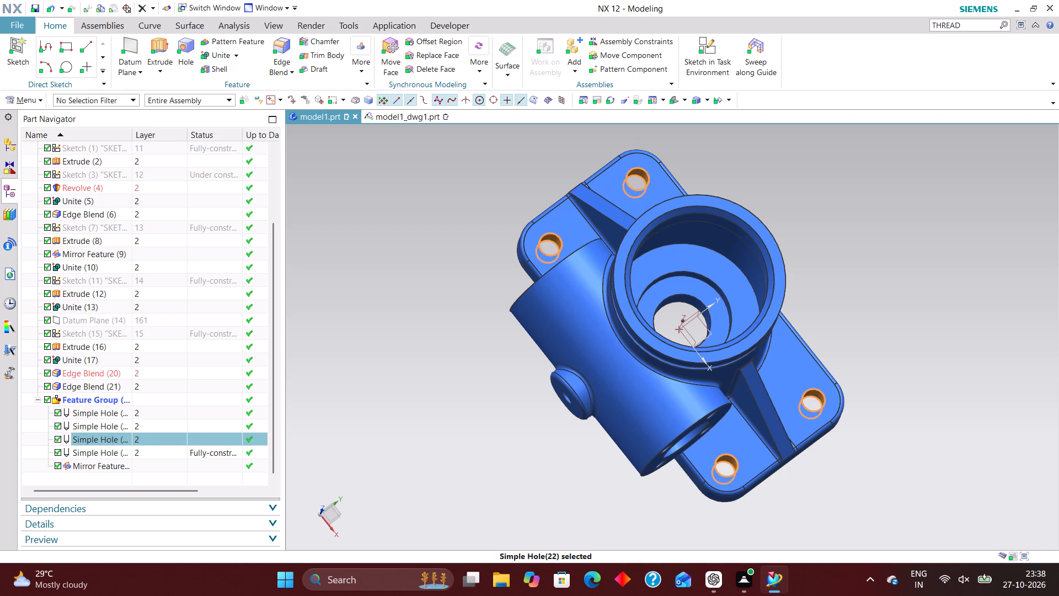
right_click(149, 439)
click(226, 167)
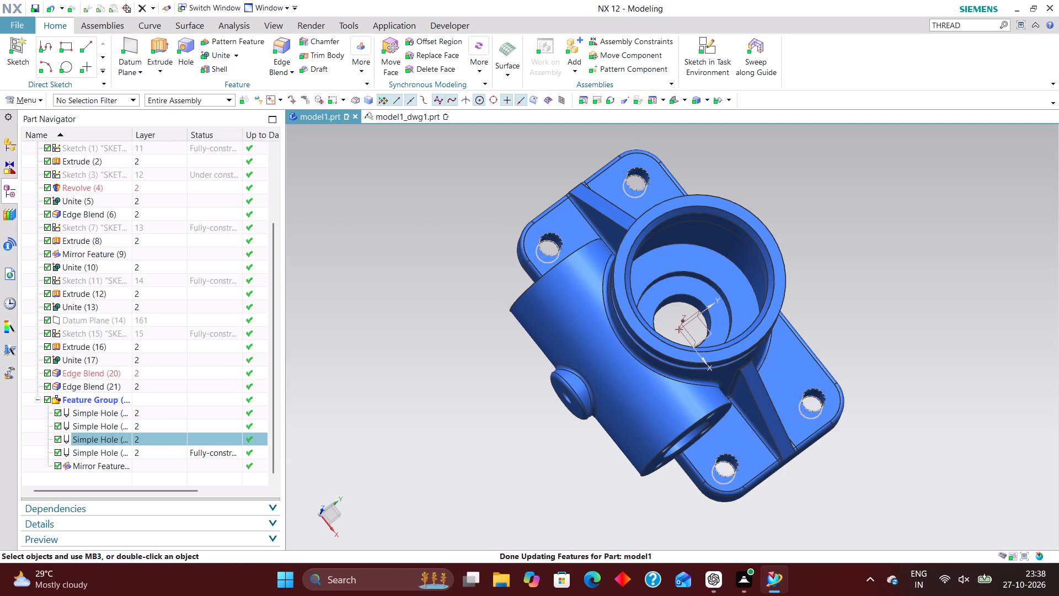
middle_drag(810, 503, 811, 462)
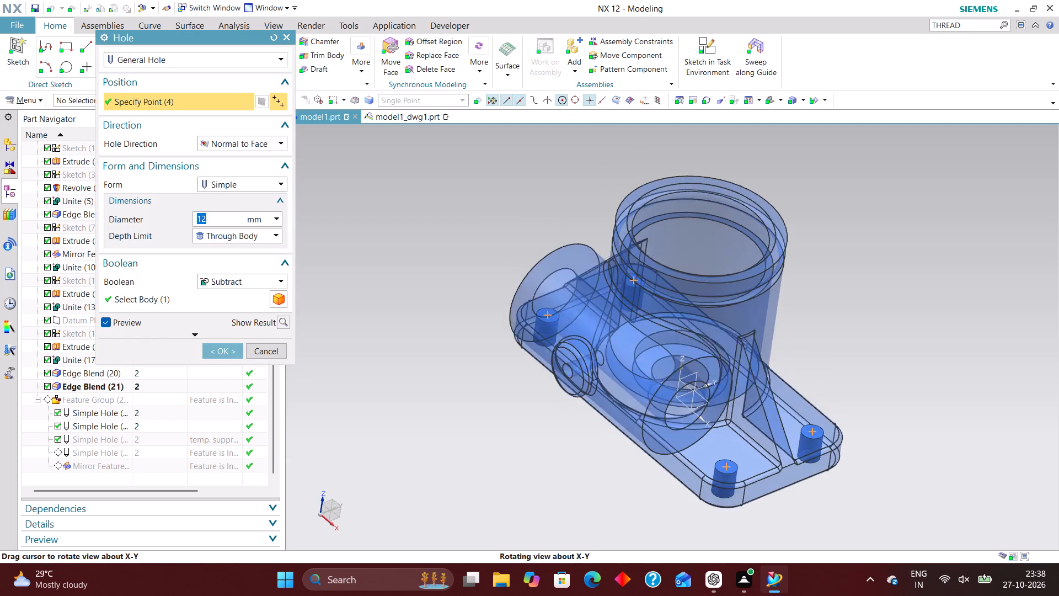
middle_drag(811, 462, 798, 466)
scroll(714, 517, up, 5)
middle_drag(891, 467, 888, 467)
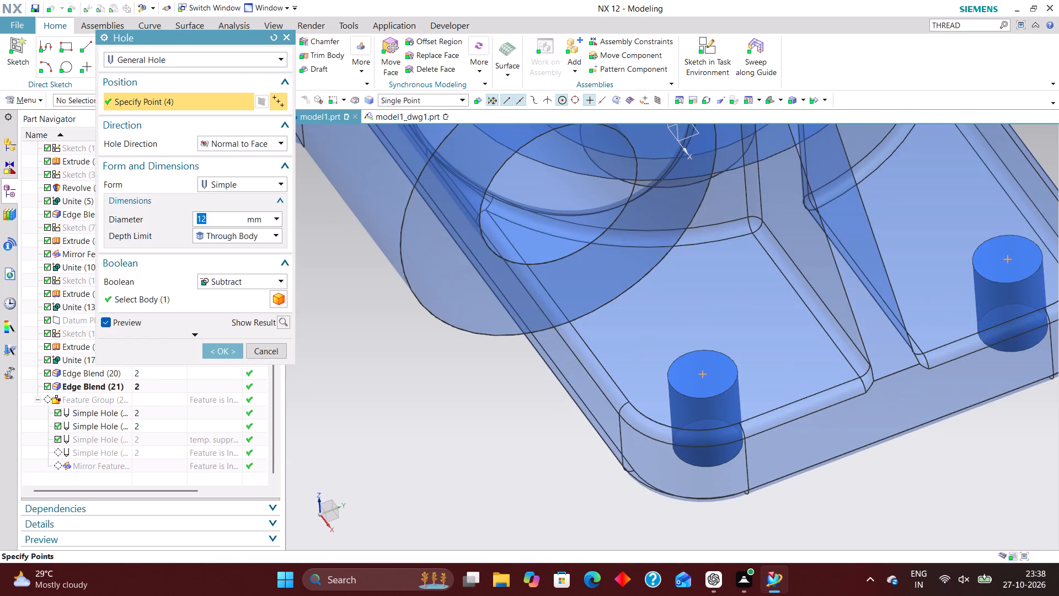
middle_drag(888, 467, 889, 490)
scroll(889, 490, up, 1)
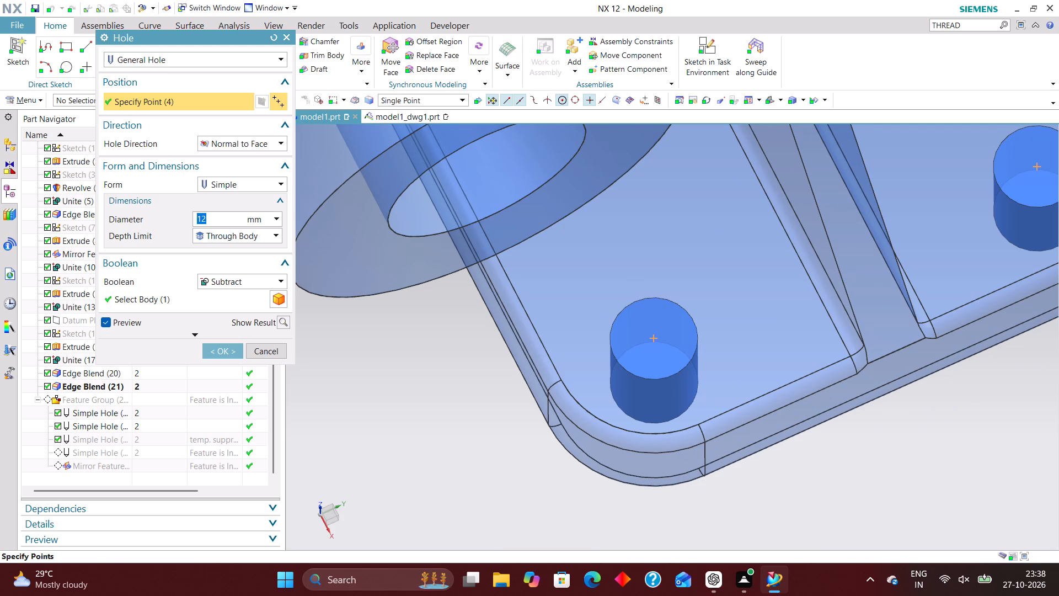
shift+click(653, 338)
click(603, 443)
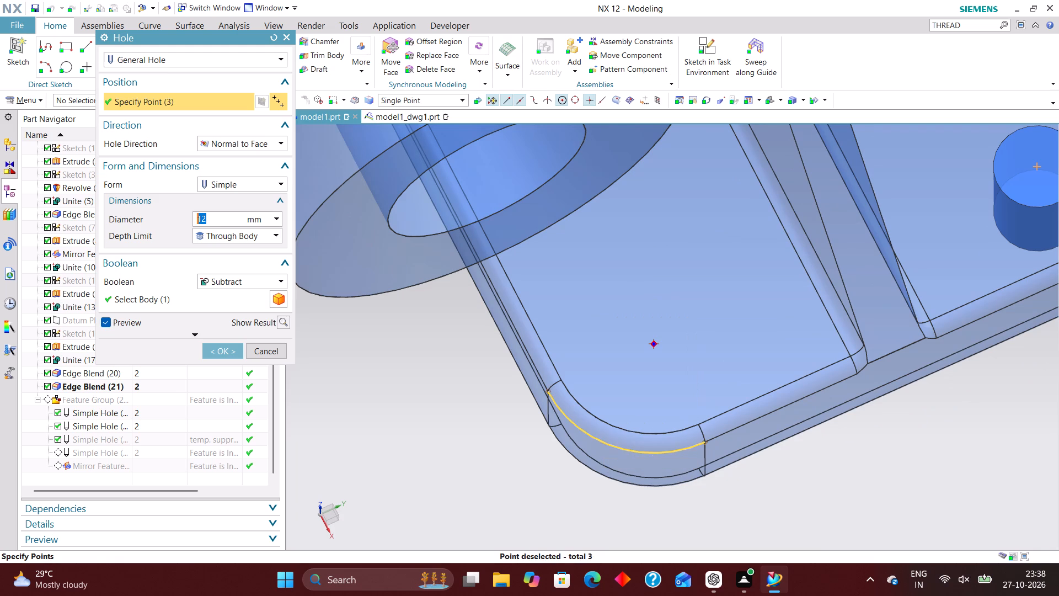
Pick the rounded base corner's centre again as a hole point and accept the hole edit without mapping the section curves.
middle_drag(814, 489, 827, 446)
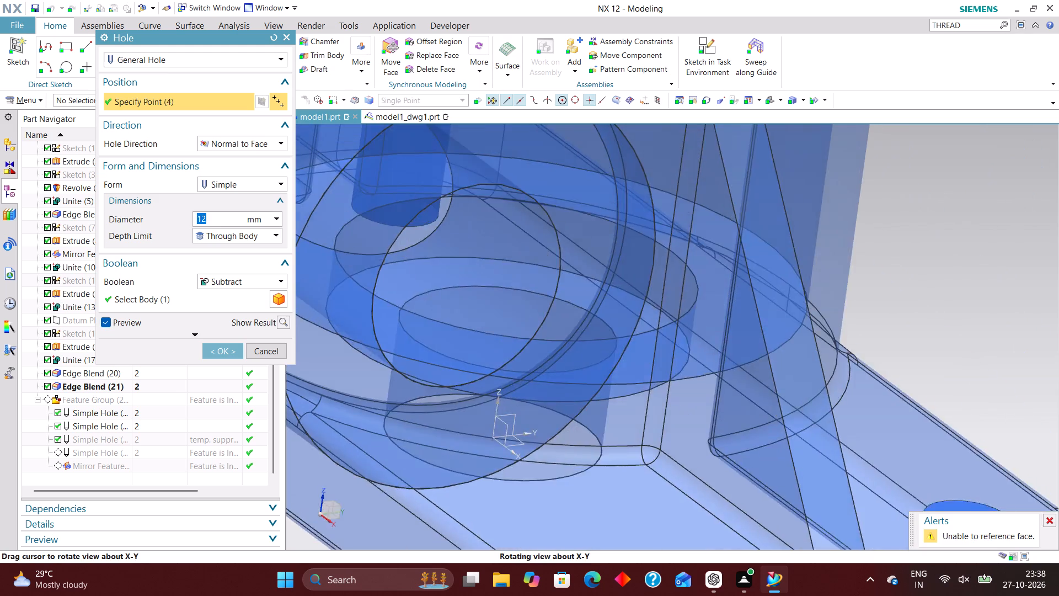
middle_drag(827, 446, 826, 457)
scroll(772, 372, down, 6)
middle_drag(791, 473, 816, 480)
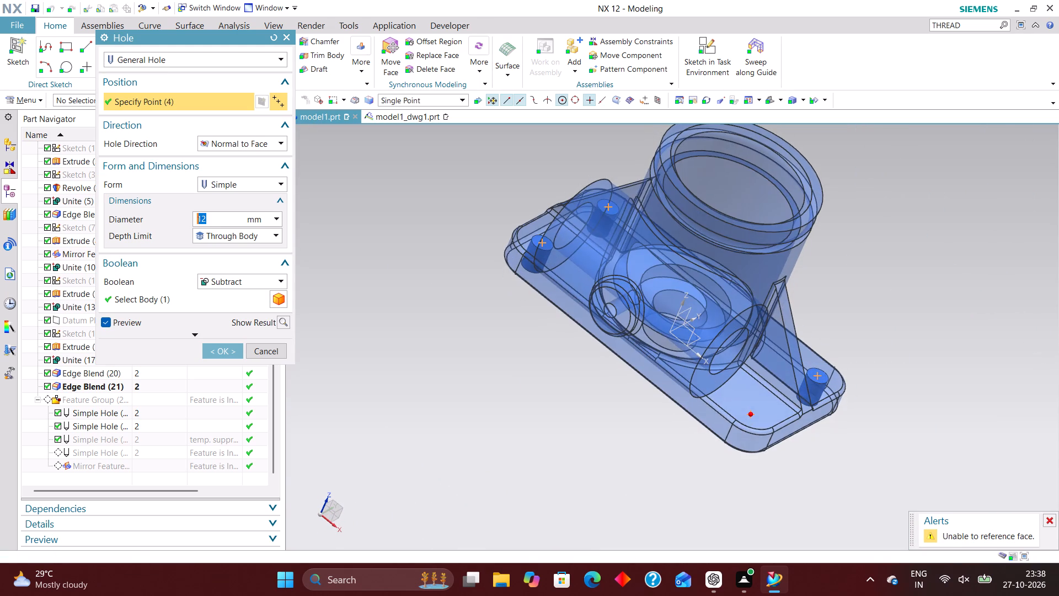
scroll(753, 434, up, 8)
click(756, 409)
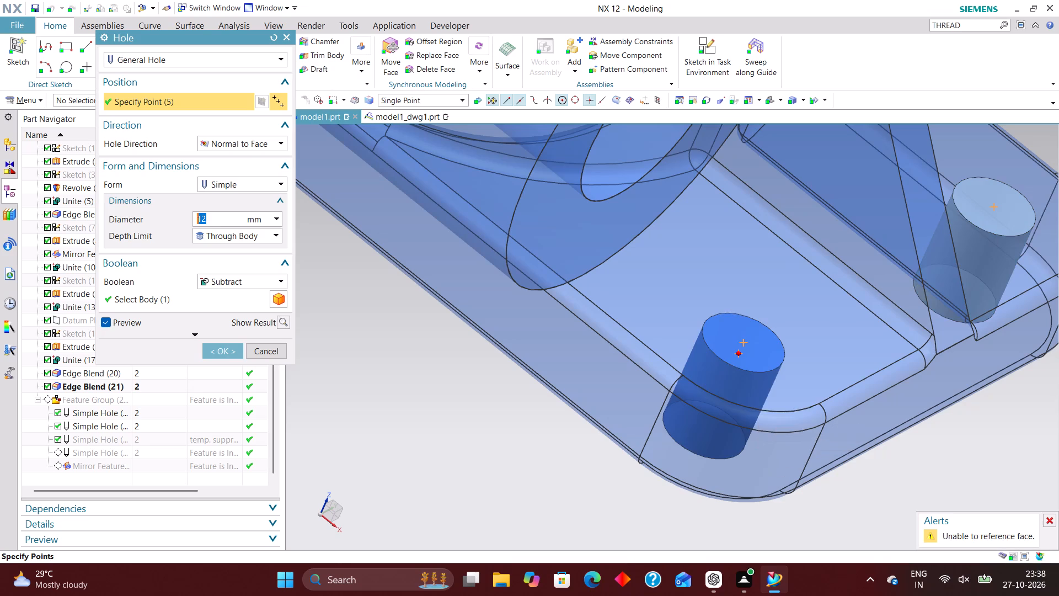
scroll(959, 411, up, 1)
middle_drag(959, 411, 945, 429)
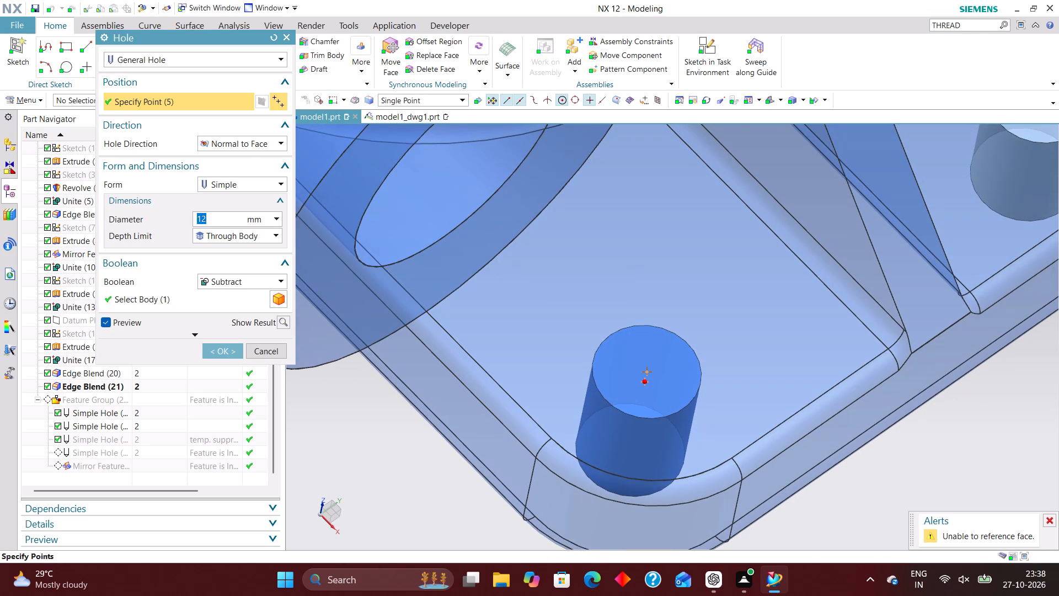
click(226, 350)
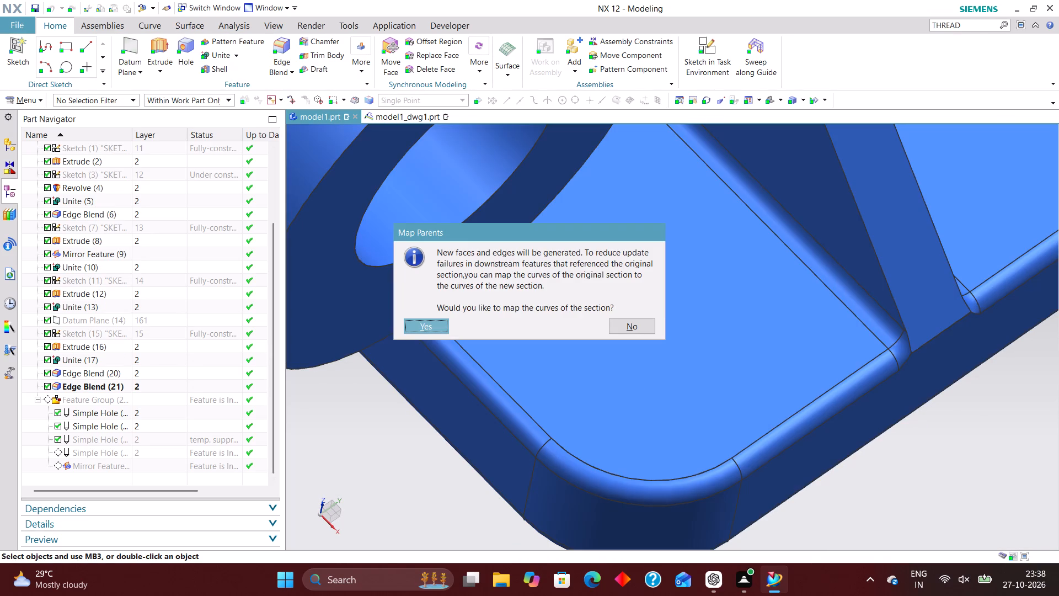
click(643, 331)
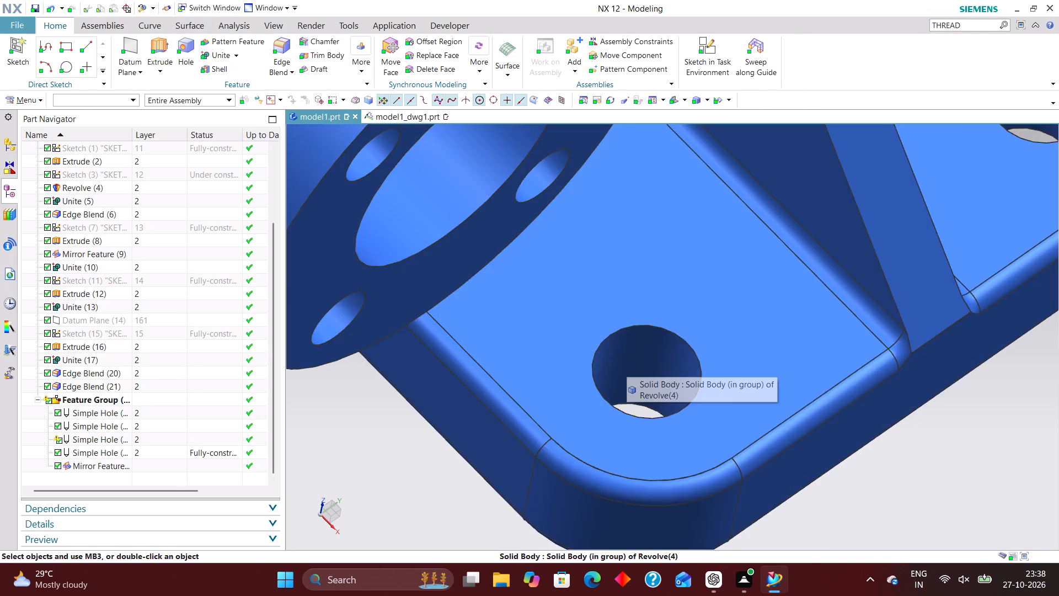
Return to the model1_dwg1.prt drawing sheet.
scroll(457, 350, down, 3)
click(423, 114)
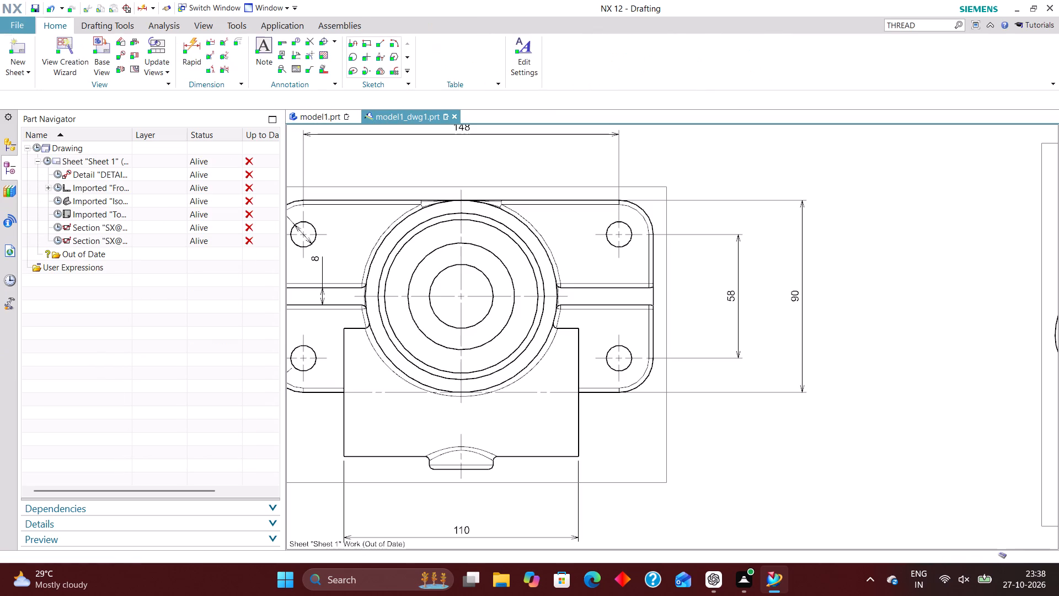
drag(269, 249, 264, 246)
click(38, 145)
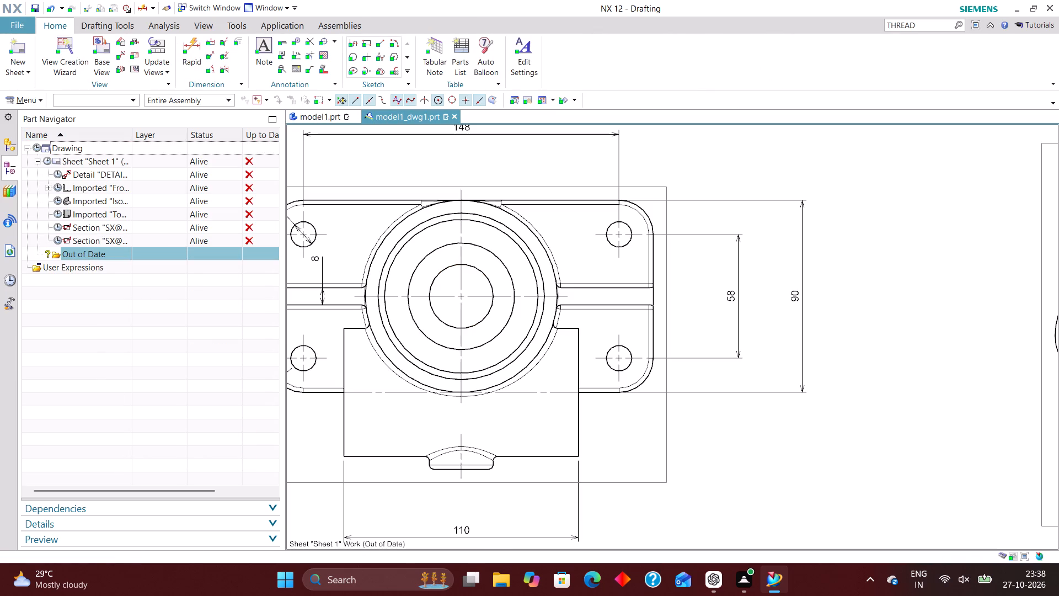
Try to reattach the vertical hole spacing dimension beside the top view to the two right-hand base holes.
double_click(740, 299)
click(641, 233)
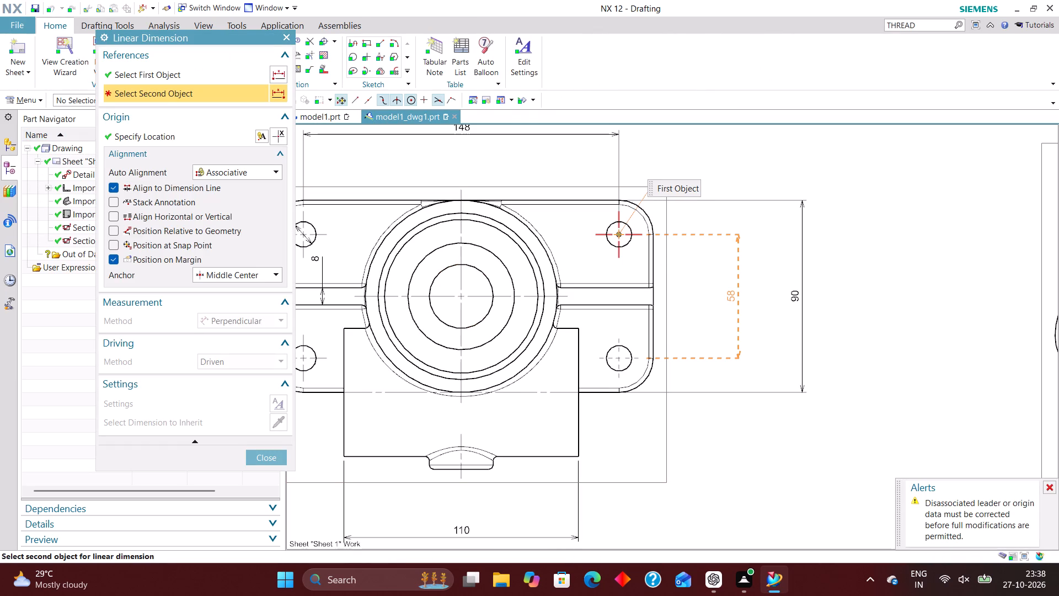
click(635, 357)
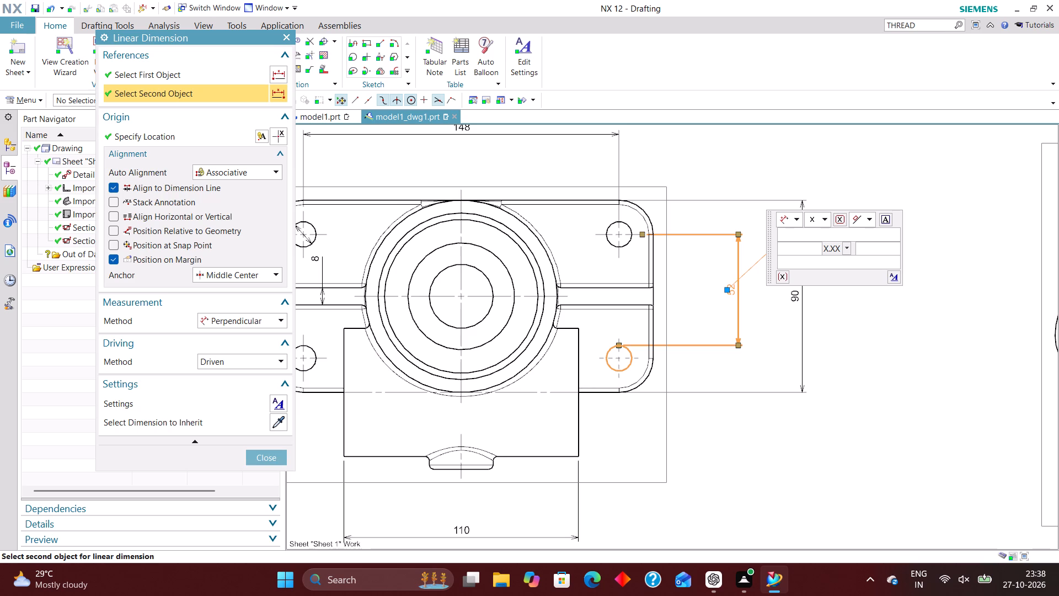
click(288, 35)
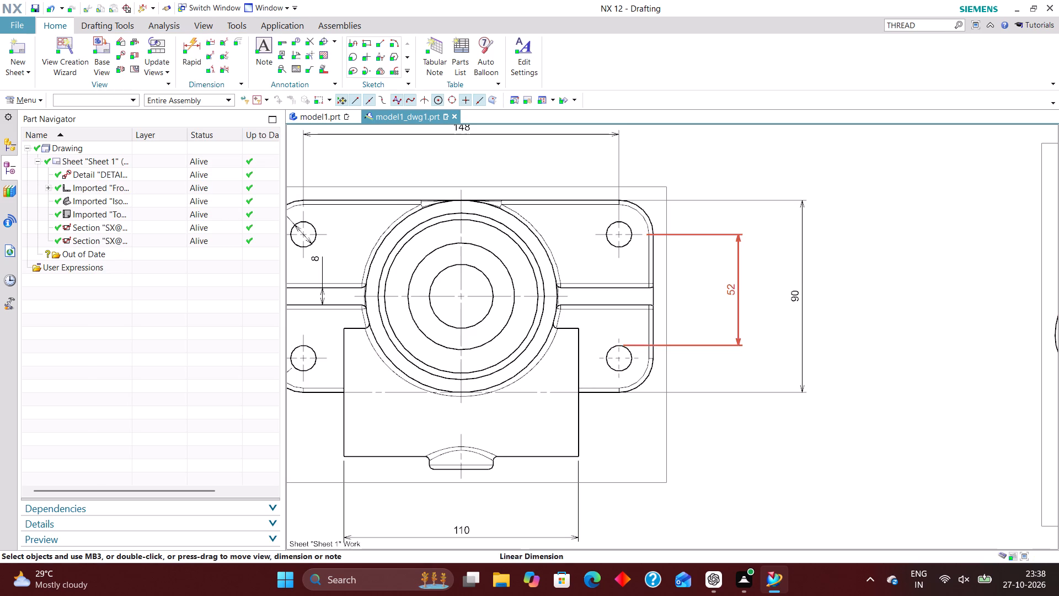
Delete the vertical hole spacing dimension beside the top view.
right_drag(740, 284, 644, 273)
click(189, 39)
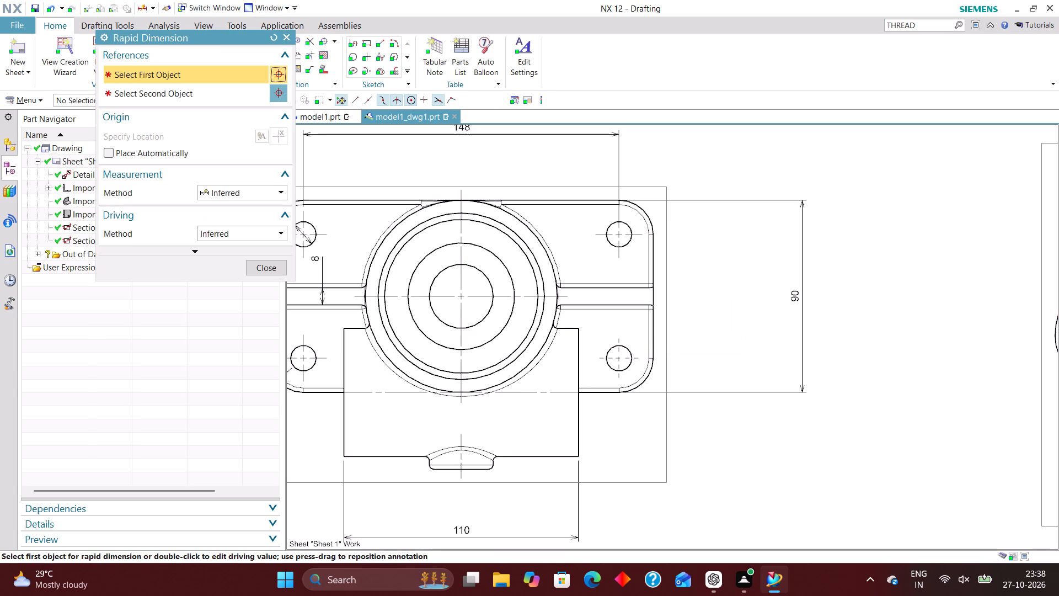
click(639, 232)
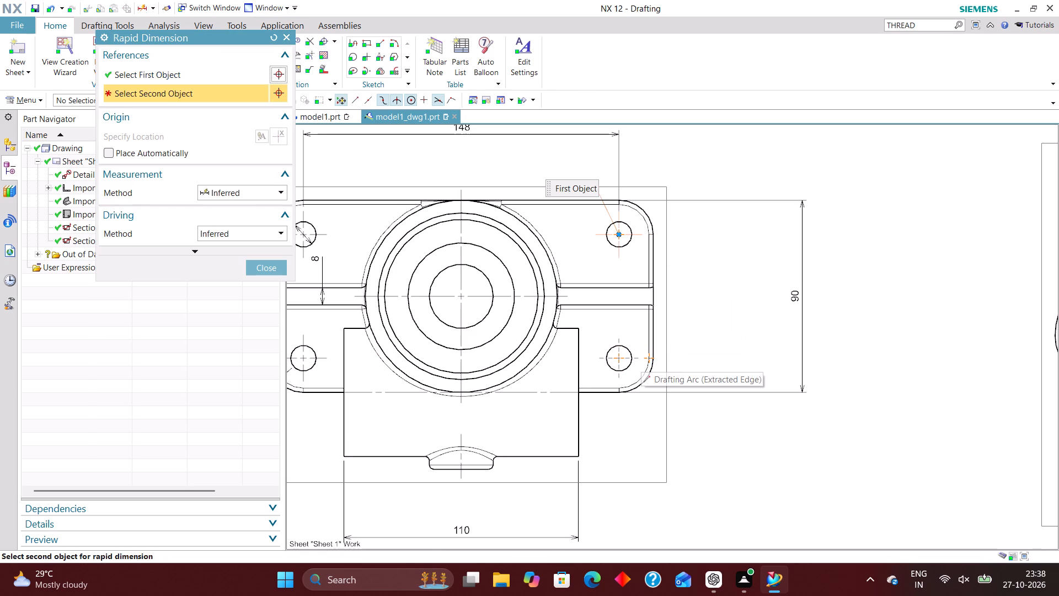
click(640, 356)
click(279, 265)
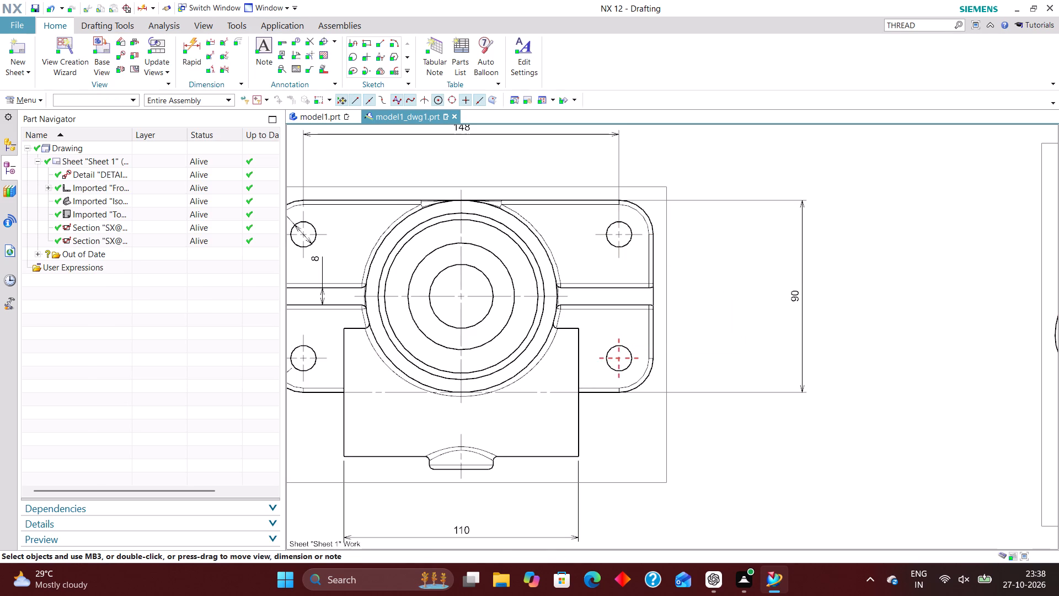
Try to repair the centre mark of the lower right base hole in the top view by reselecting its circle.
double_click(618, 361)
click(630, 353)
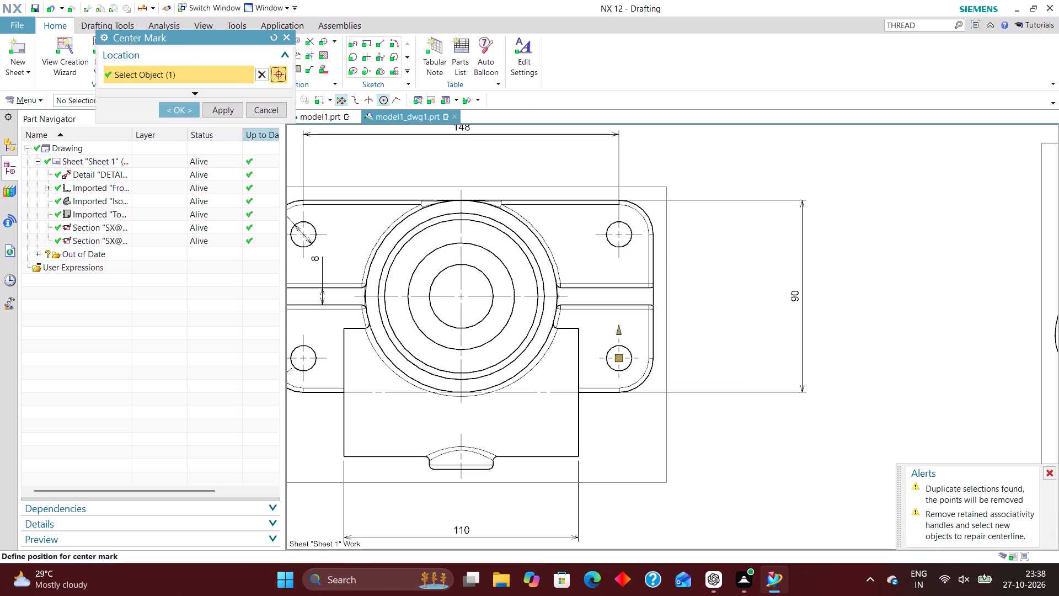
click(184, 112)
Replace the lower right base hole's centre mark in the top view with a new one attached to the hole's circle.
scroll(617, 369, up, 5)
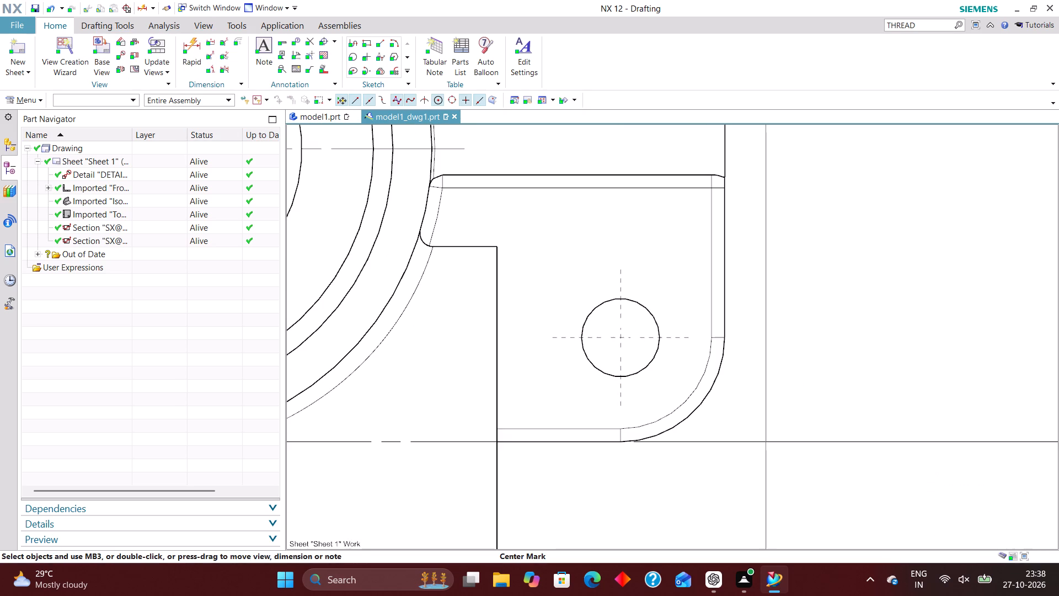
right_drag(621, 352, 548, 340)
click(325, 40)
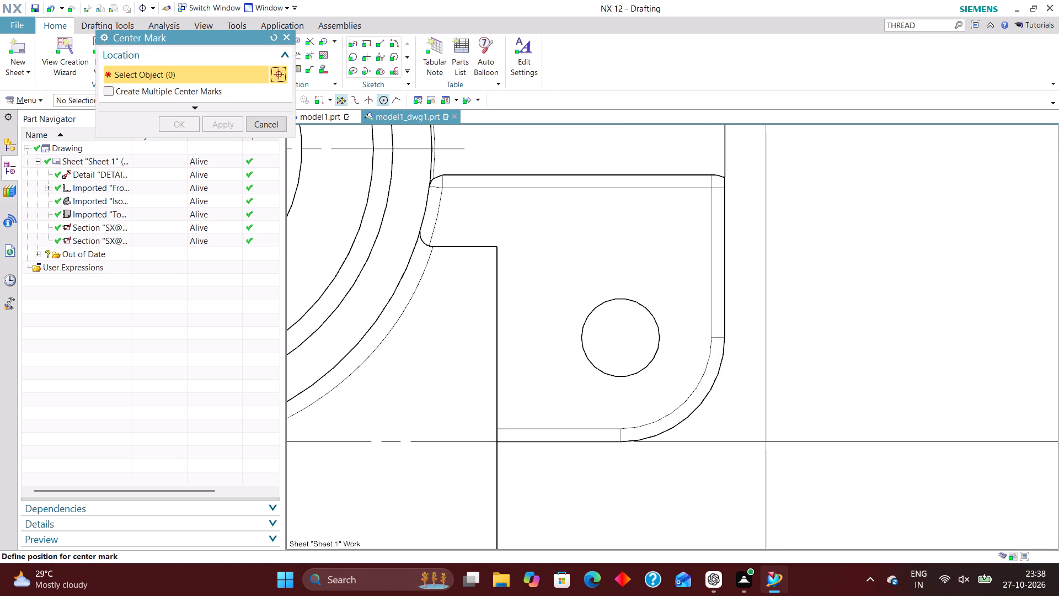
click(651, 306)
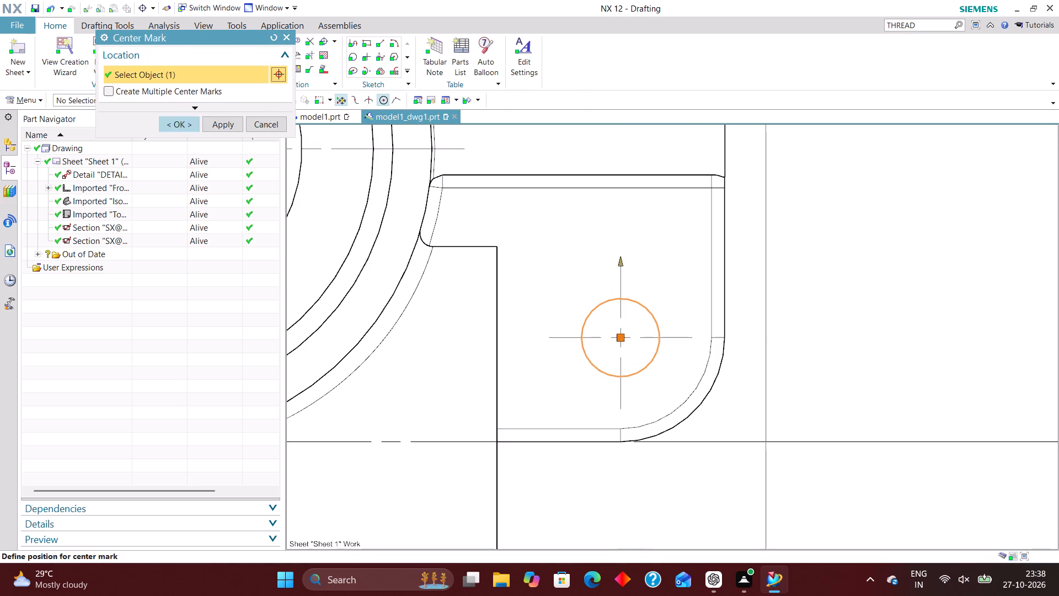
click(180, 128)
Add a vertical Rapid Dimension between the centres of the two right-hand base holes, placed between the top view and the overall width dimension.
scroll(446, 251, down, 7)
scroll(518, 227, up, 3)
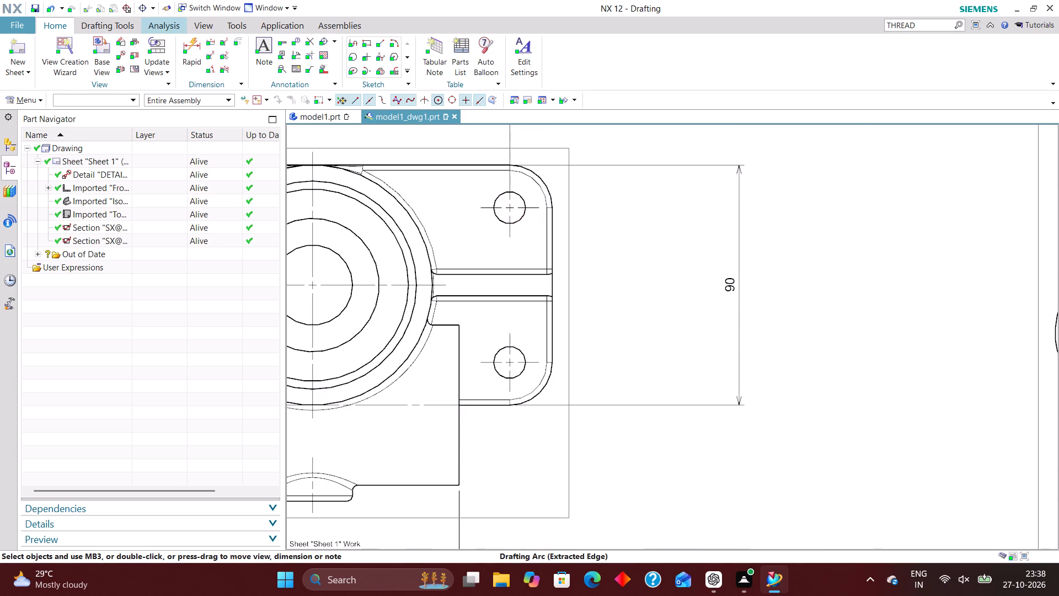
click(187, 46)
click(533, 207)
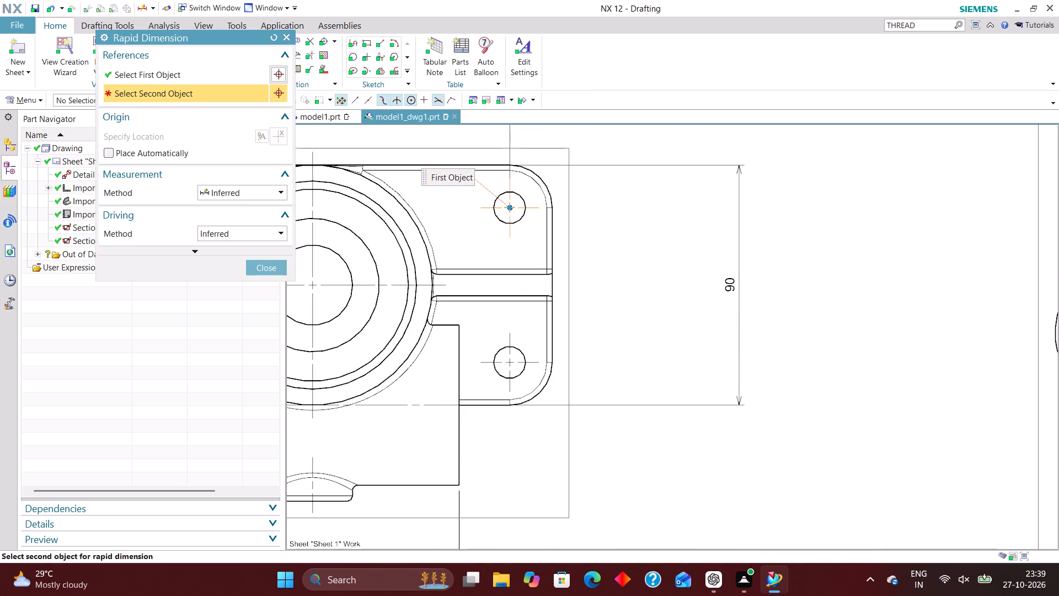
click(534, 359)
click(629, 290)
Add a horizontal Rapid Dimension across the outer width of the collar in section B-B, placed above the view.
scroll(608, 238, down, 5)
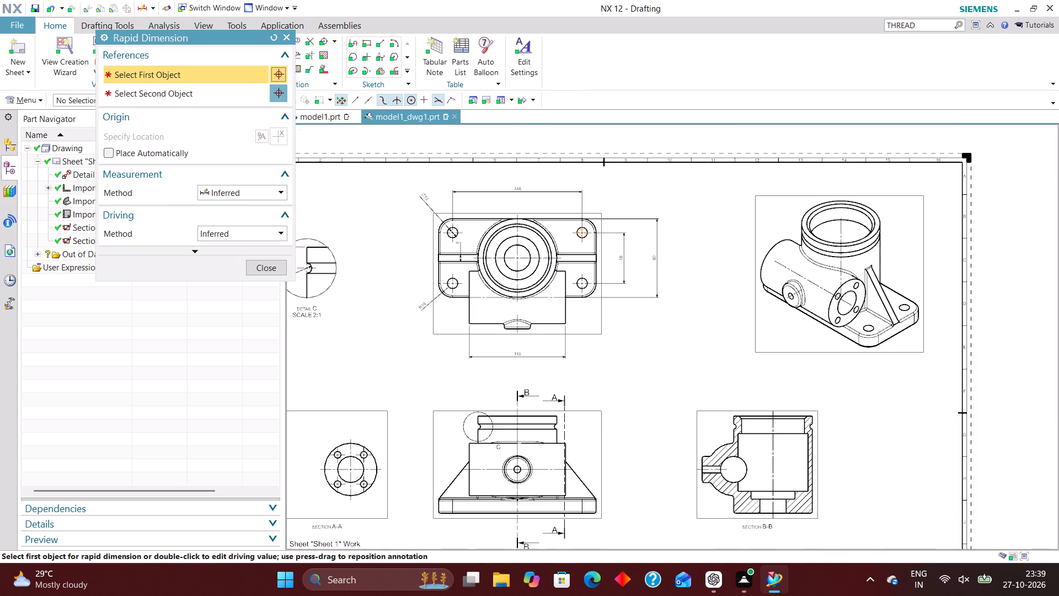
scroll(582, 240, down, 1)
scroll(523, 342, up, 3)
scroll(481, 262, down, 5)
scroll(543, 379, up, 2)
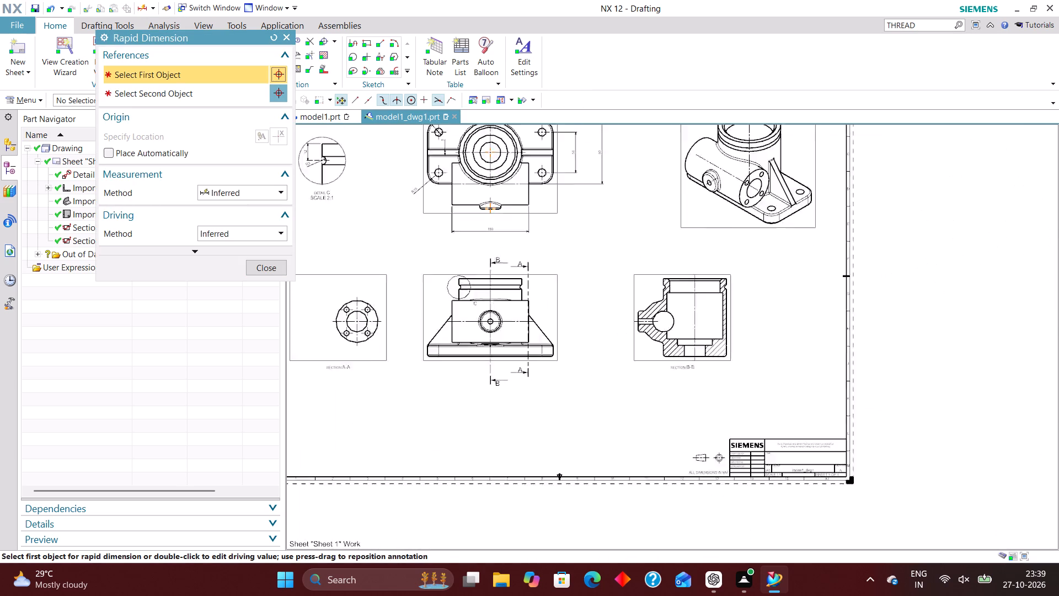
scroll(542, 384, up, 3)
scroll(612, 344, down, 3)
scroll(566, 334, up, 4)
scroll(439, 314, down, 2)
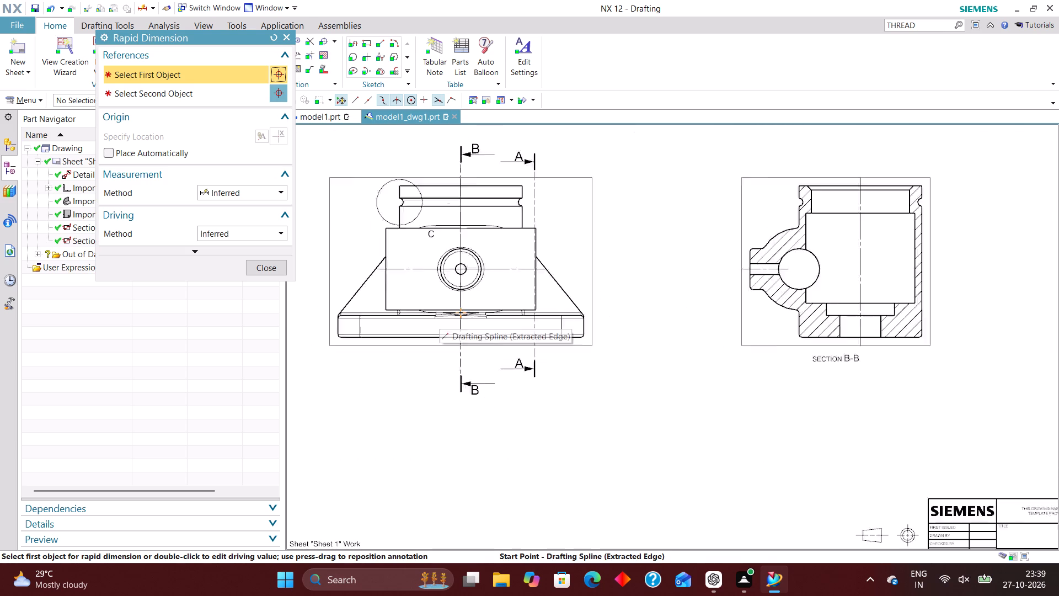
scroll(598, 276, down, 1)
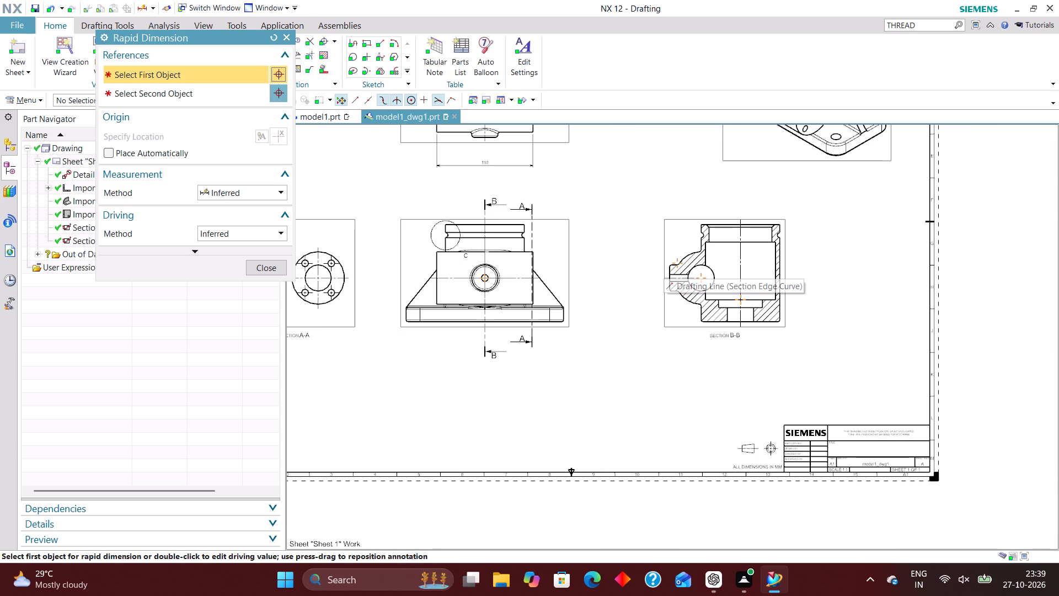
scroll(729, 230, up, 8)
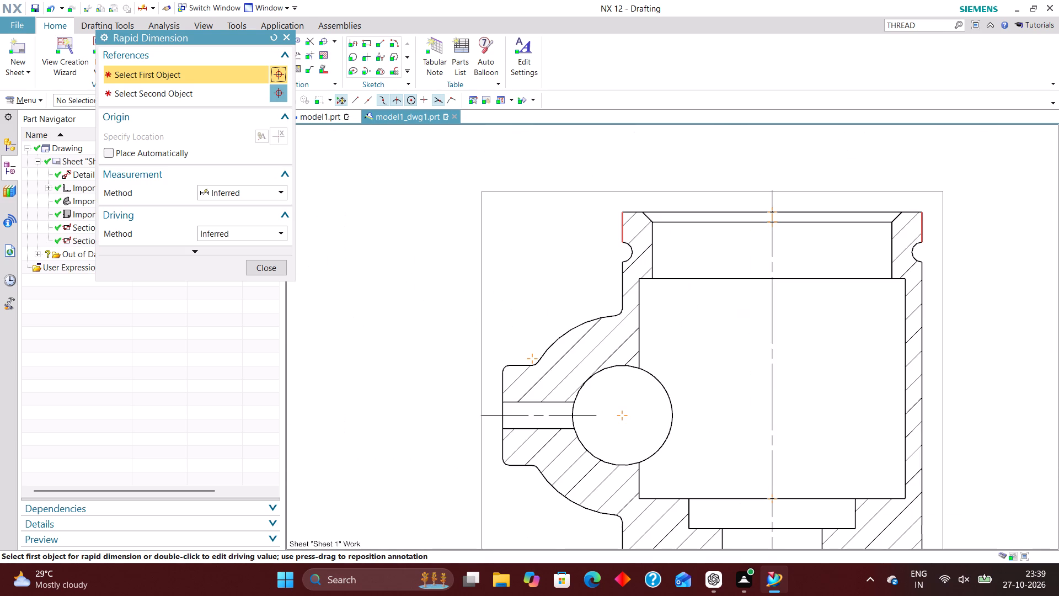
scroll(639, 207, down, 1)
scroll(682, 215, up, 4)
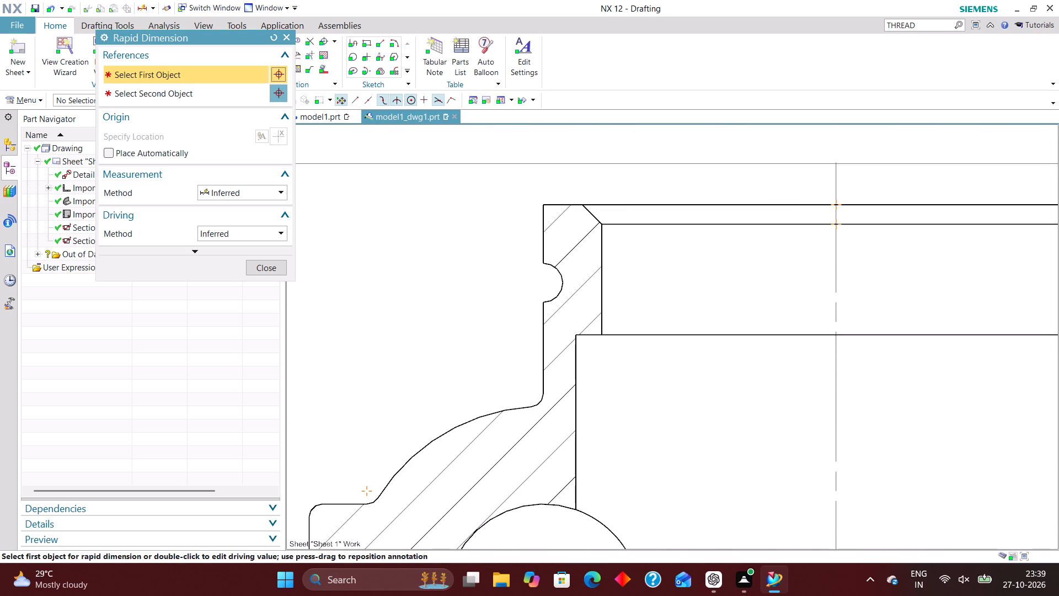
scroll(541, 190, down, 3)
scroll(539, 190, up, 3)
click(544, 200)
scroll(471, 200, down, 4)
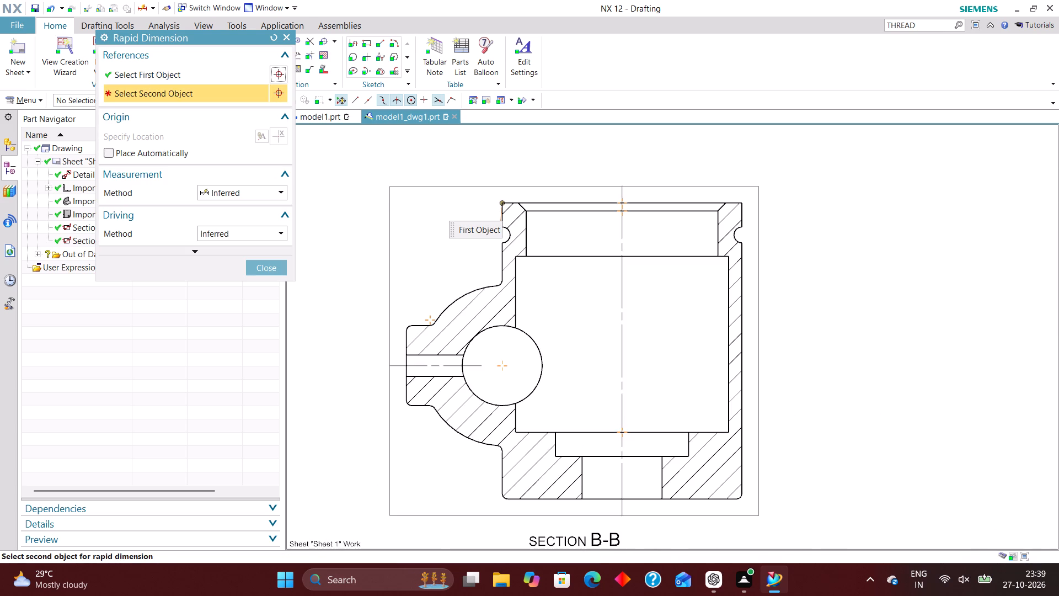
click(745, 199)
scroll(761, 291, down, 4)
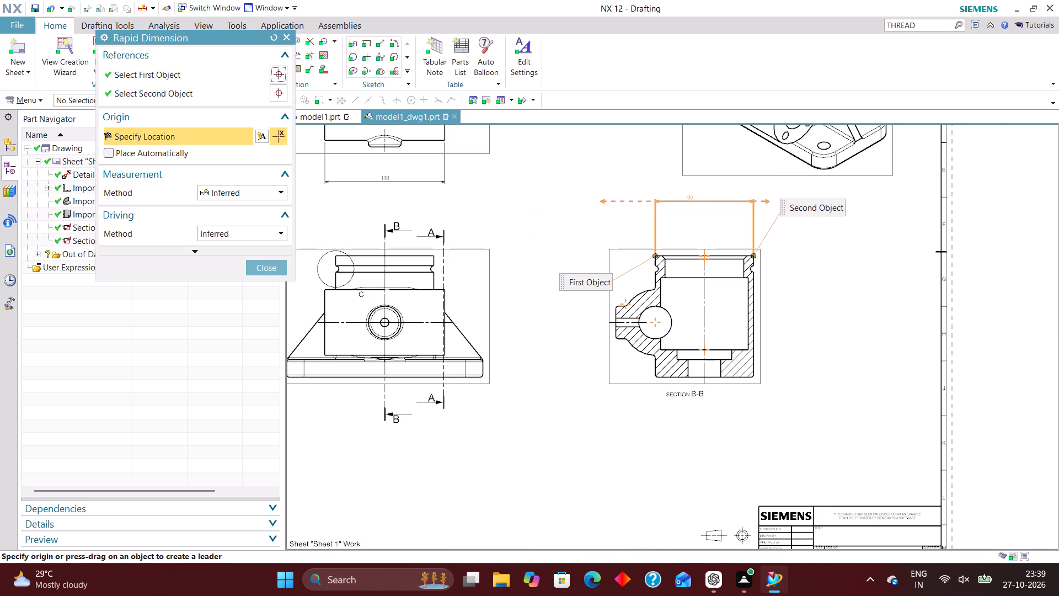
click(705, 210)
Dimension the opening across the chamfer's outer corners at the top of section B-B, placing it below the overall collar dimension.
scroll(686, 243, up, 7)
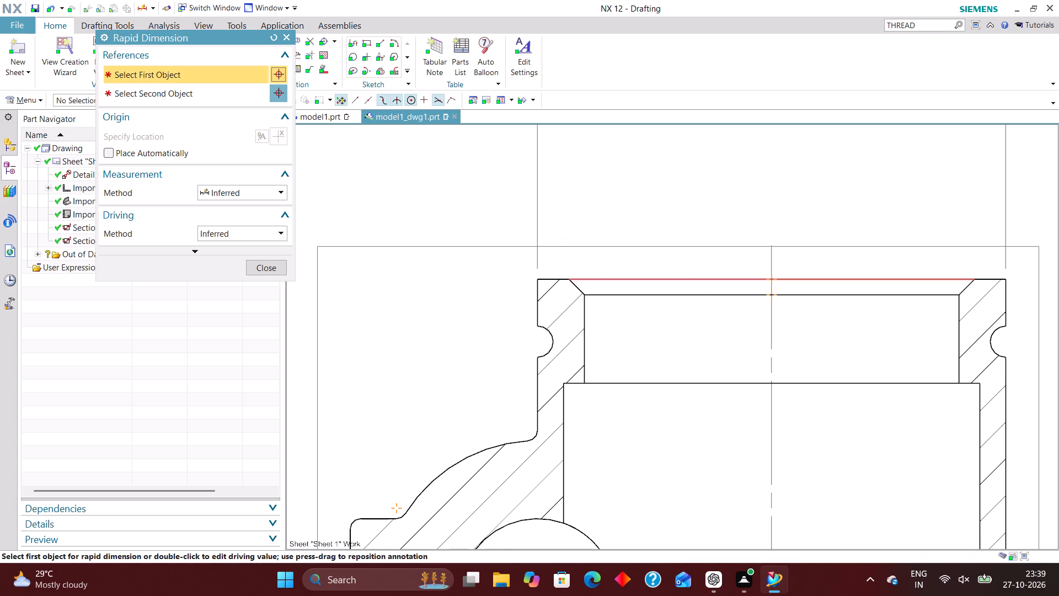
click(568, 278)
scroll(557, 296, down, 2)
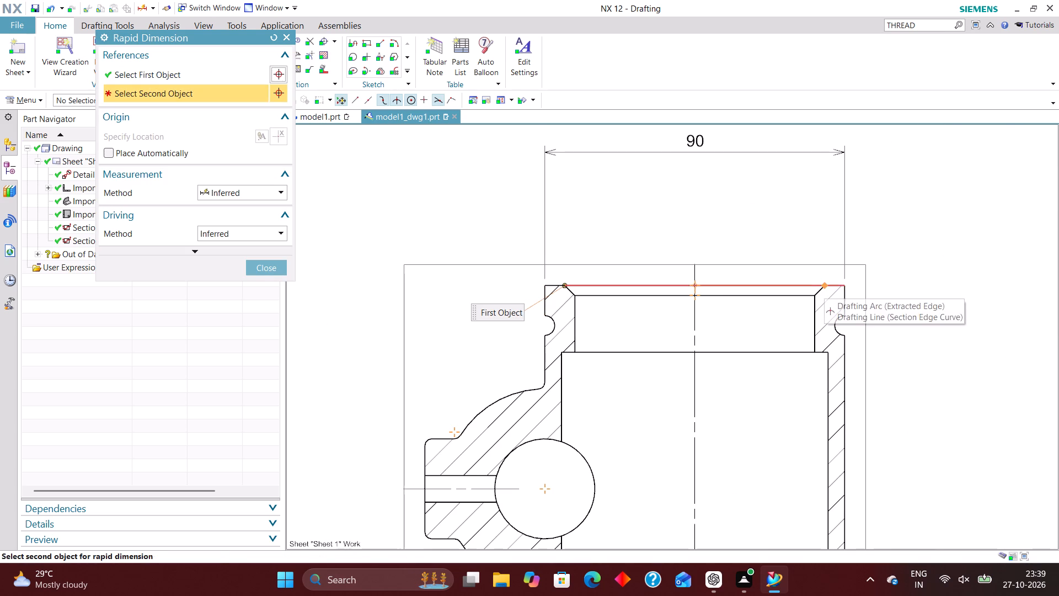
click(824, 284)
click(705, 187)
Dimension the upper bore's width between the chamfer's inner corners in section B-B, placing it above the view.
scroll(613, 288, up, 3)
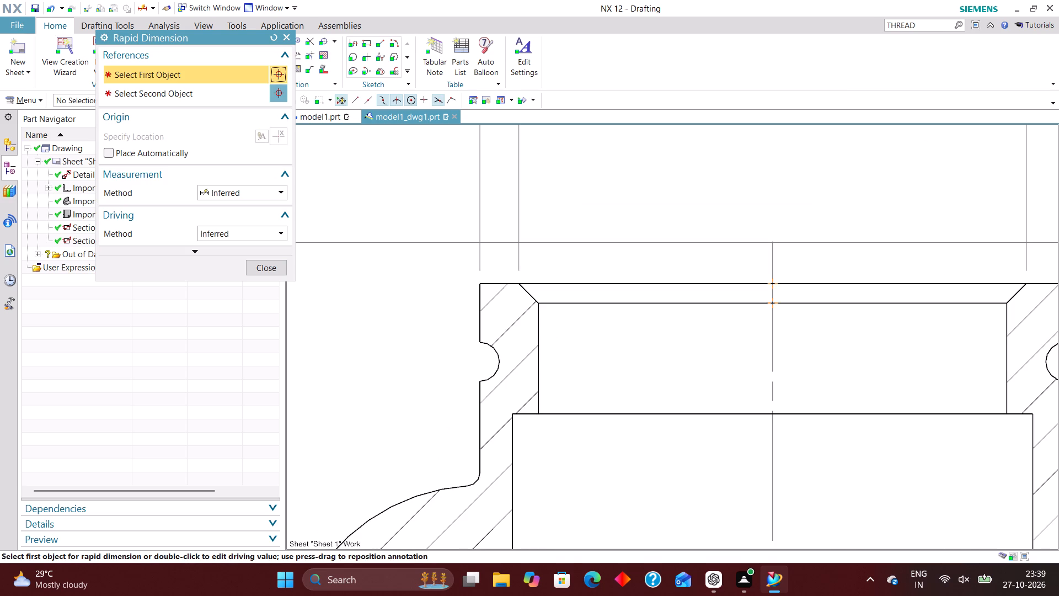
click(536, 303)
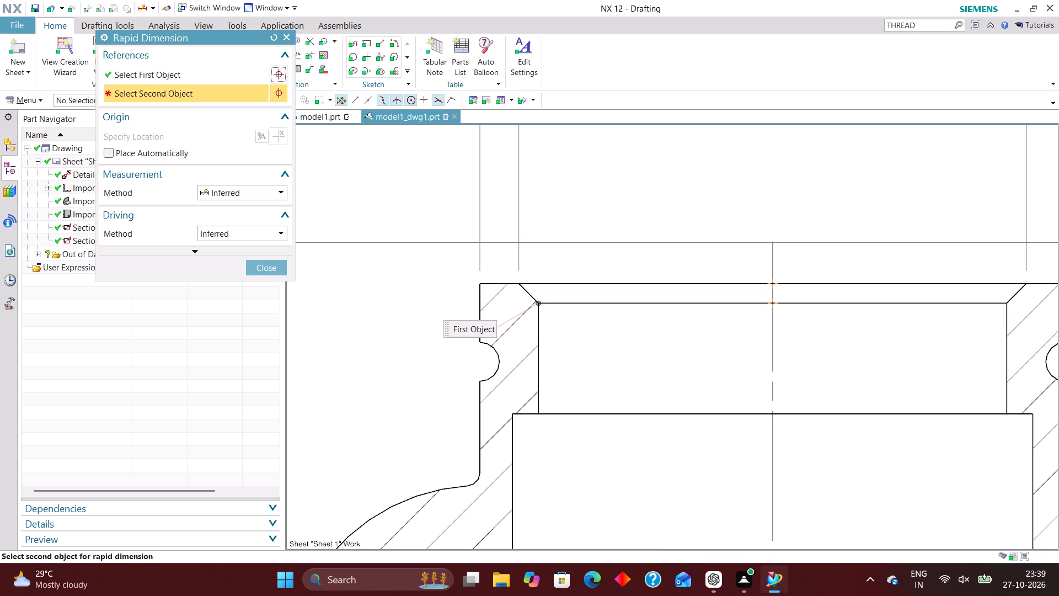
click(1004, 301)
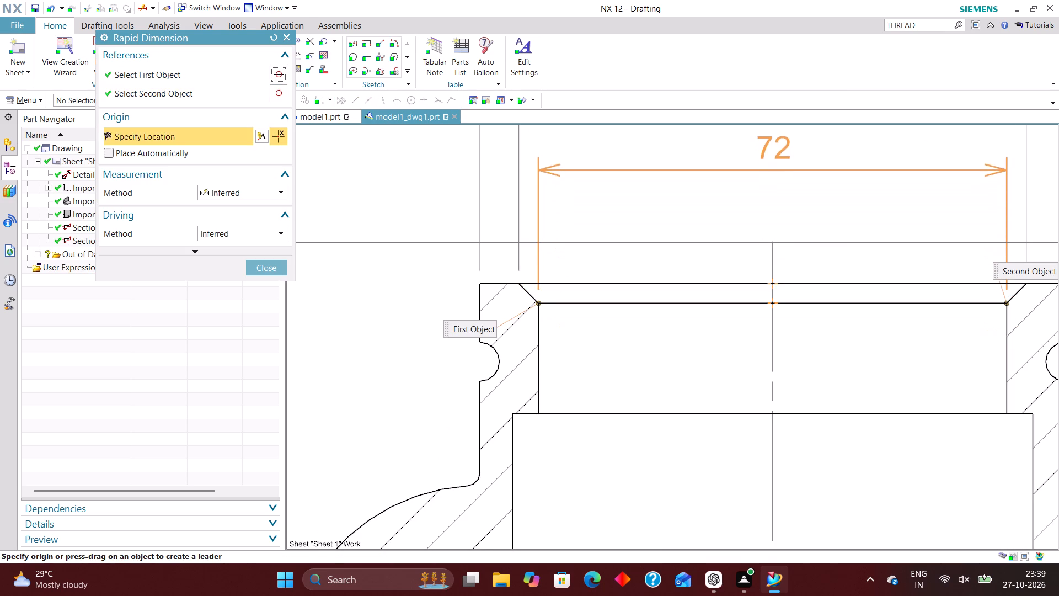
click(789, 147)
Add a horizontal dimension across the main bore in section B-B, placed inside the bore just below its upper shoulder.
scroll(736, 206, down, 7)
scroll(747, 206, up, 2)
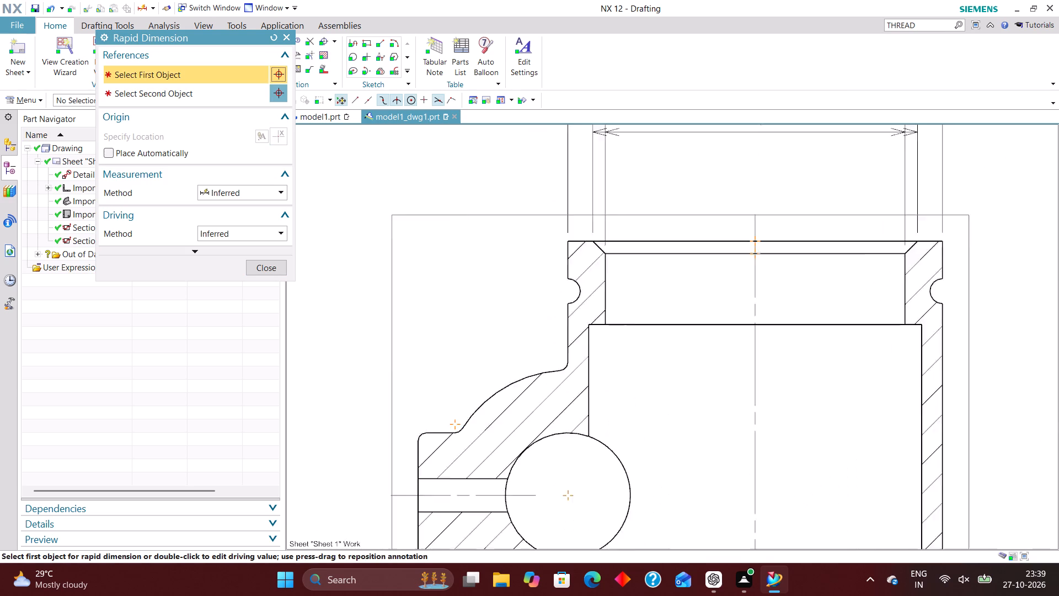
scroll(740, 225, up, 1)
scroll(635, 257, down, 3)
scroll(601, 317, up, 4)
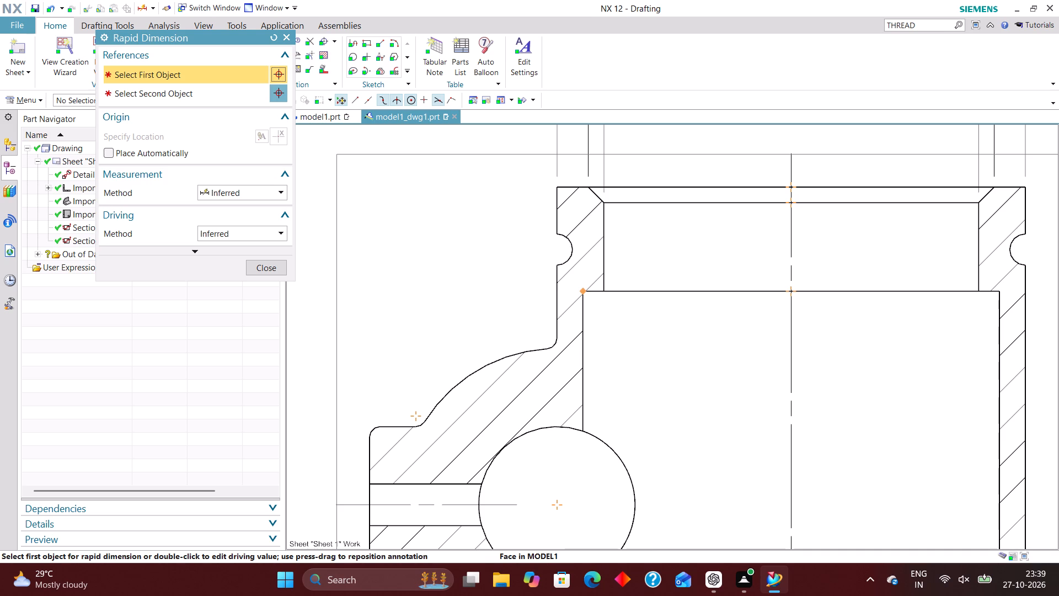
click(584, 293)
scroll(682, 300, down, 3)
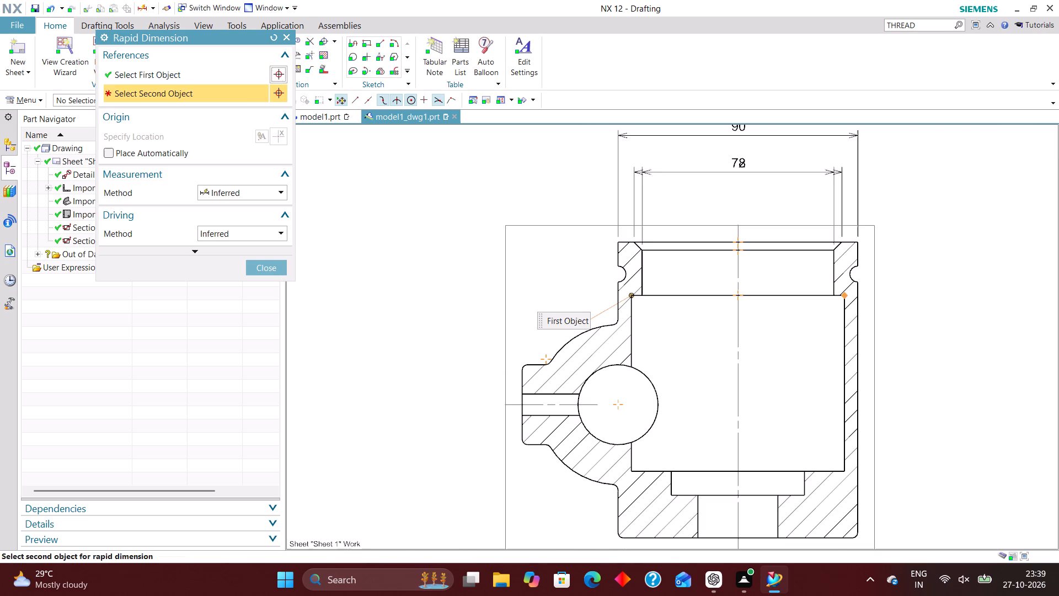
click(845, 295)
click(745, 337)
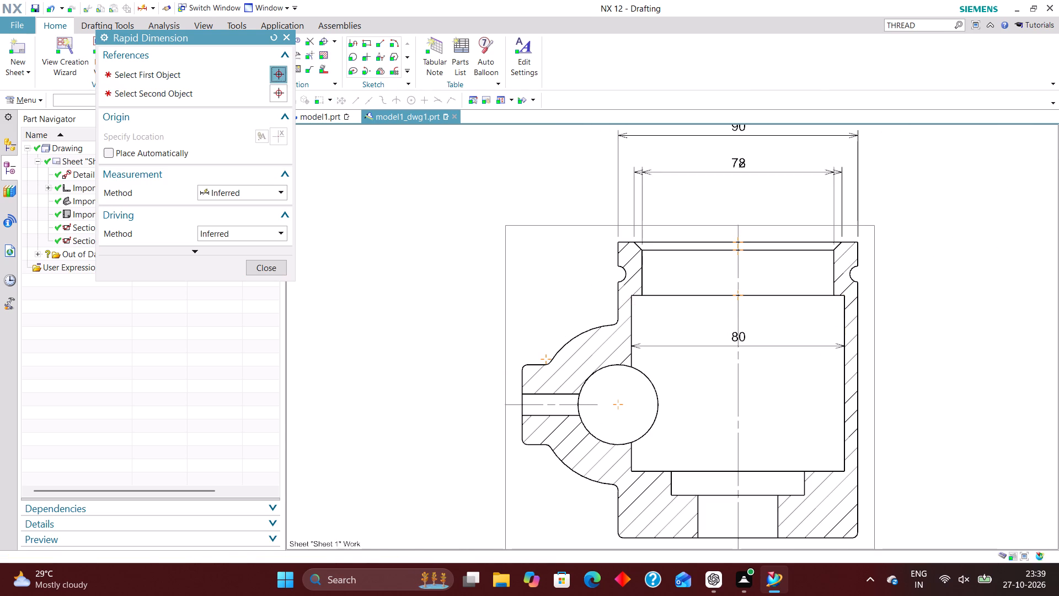
Dimension the width of the counterbore at the bottom of section B-B, placing it below the view and its label.
scroll(742, 319, down, 4)
scroll(731, 378, up, 5)
scroll(728, 344, down, 4)
scroll(718, 389, up, 6)
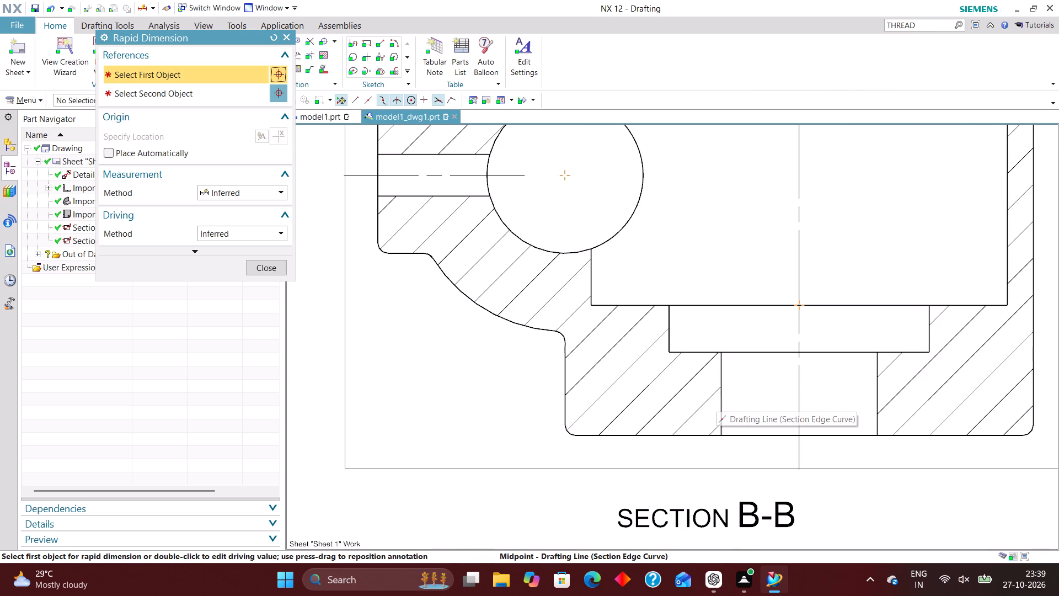
click(669, 353)
click(930, 352)
scroll(850, 315, down, 4)
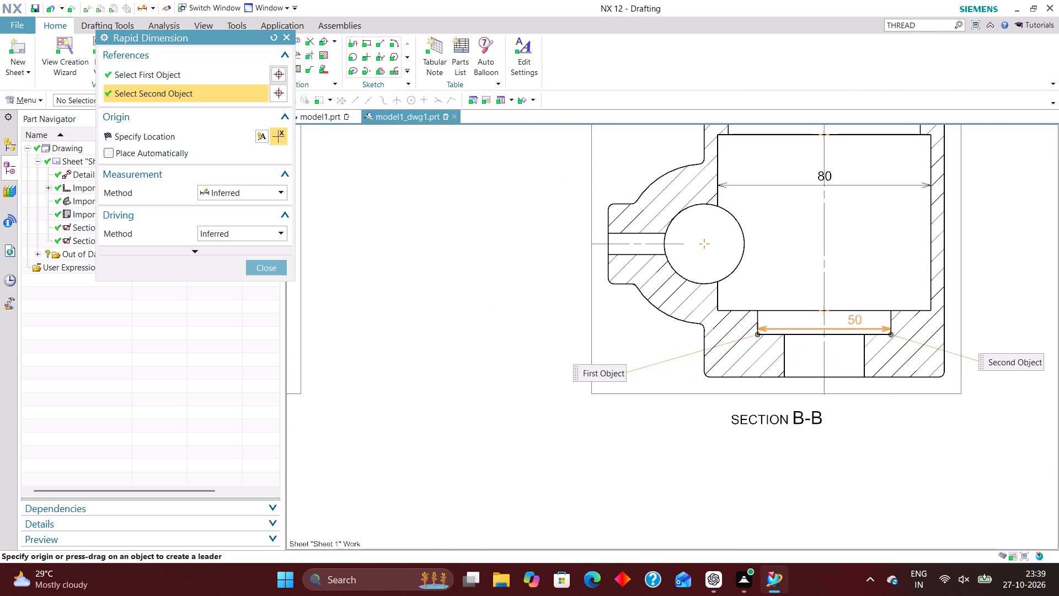
click(828, 465)
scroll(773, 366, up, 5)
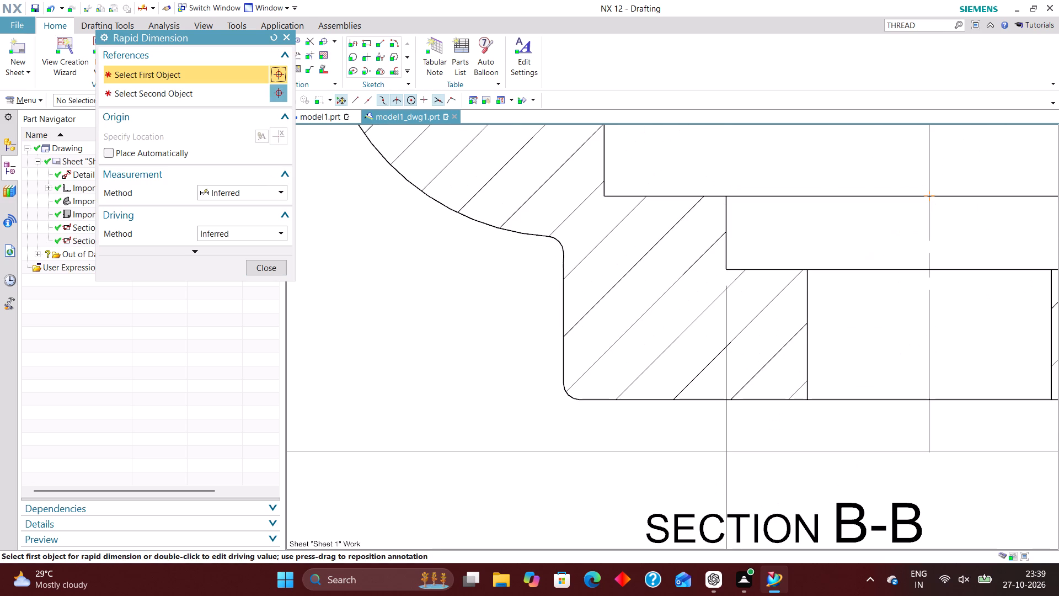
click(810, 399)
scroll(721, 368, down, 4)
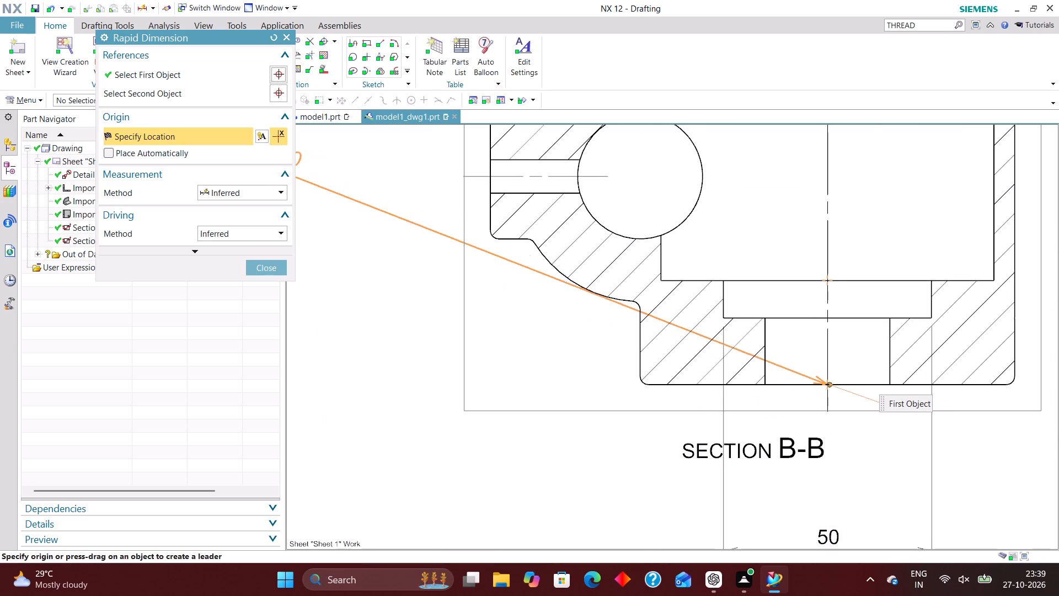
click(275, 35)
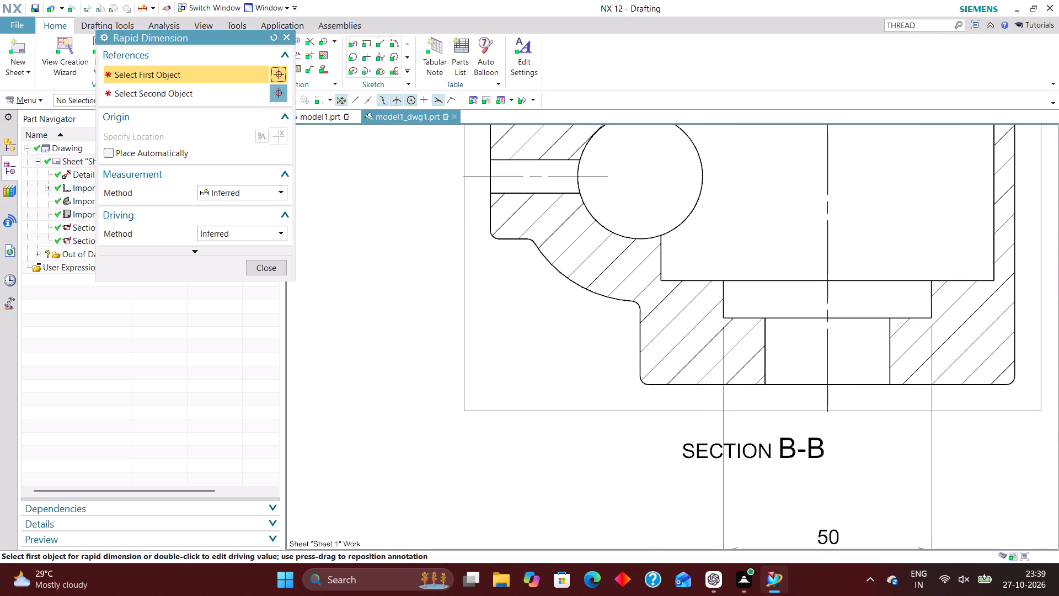
Dimension the bottom through hole's width in section B-B, placed between the view label and the counterbore dimension, and finish dimensioning.
click(764, 383)
click(890, 385)
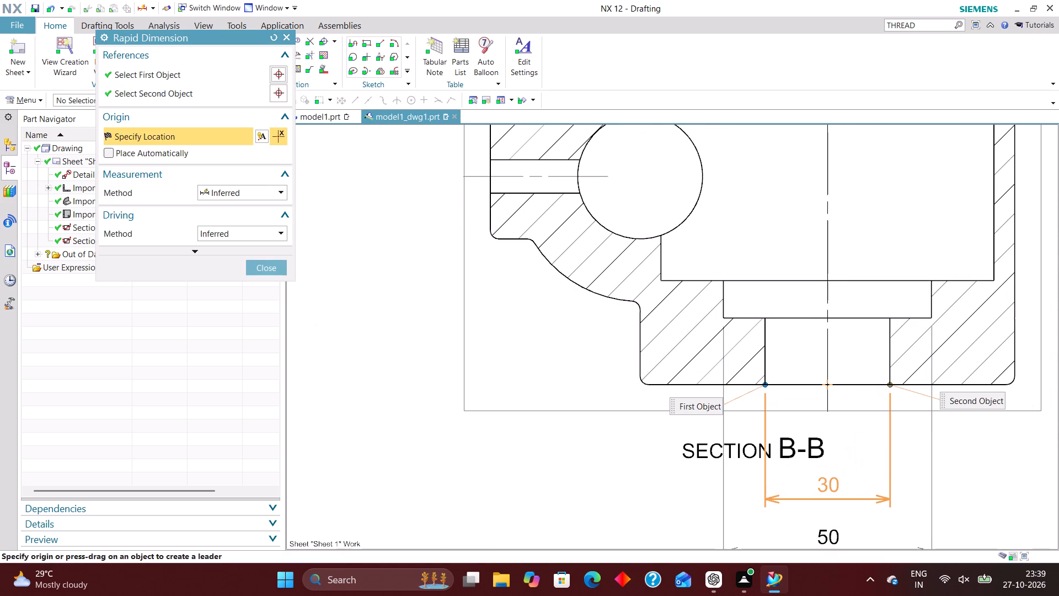
click(830, 485)
scroll(767, 391, down, 2)
click(274, 268)
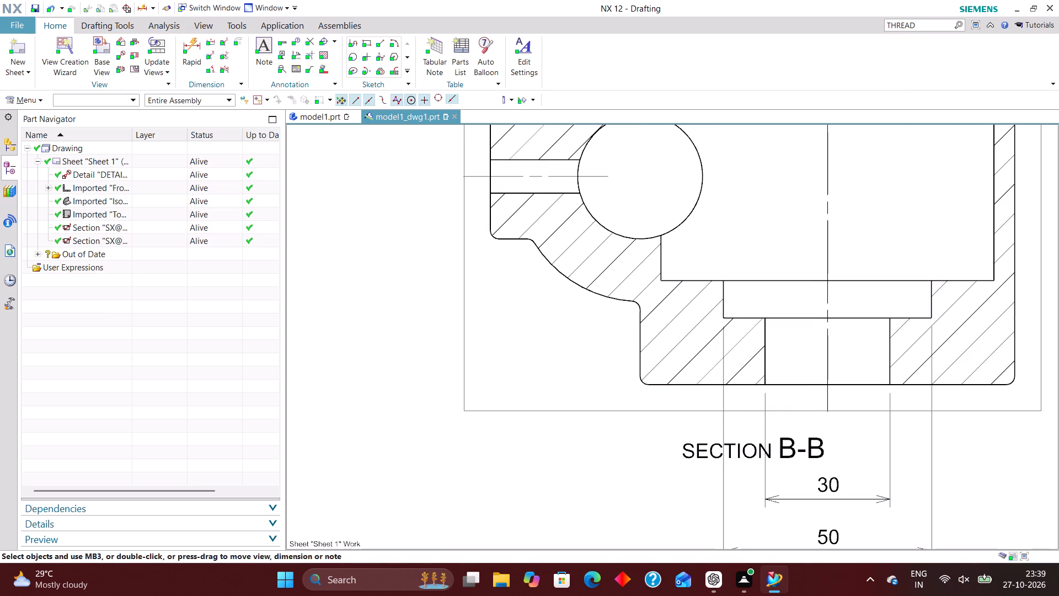
Move the SECTION B-B label below the two horizontal dimensions under the view.
scroll(670, 387, down, 4)
drag(723, 416, 703, 471)
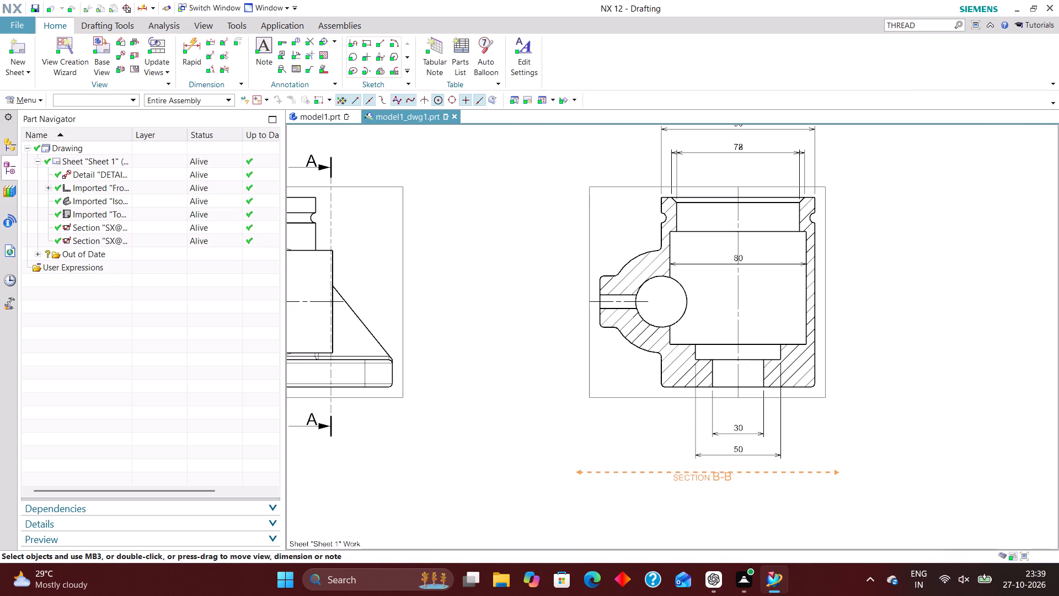
drag(703, 471, 702, 469)
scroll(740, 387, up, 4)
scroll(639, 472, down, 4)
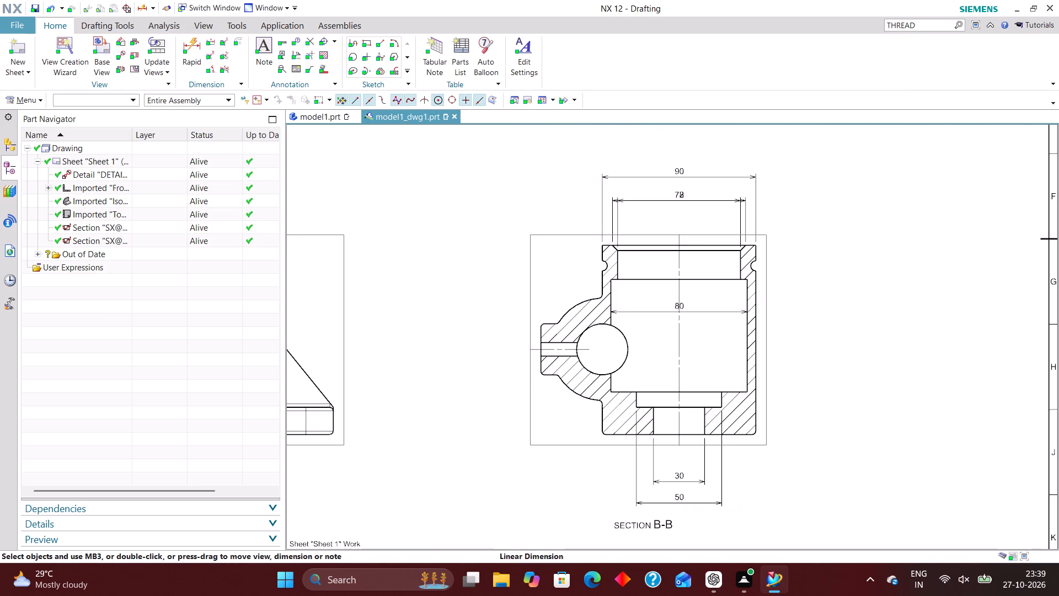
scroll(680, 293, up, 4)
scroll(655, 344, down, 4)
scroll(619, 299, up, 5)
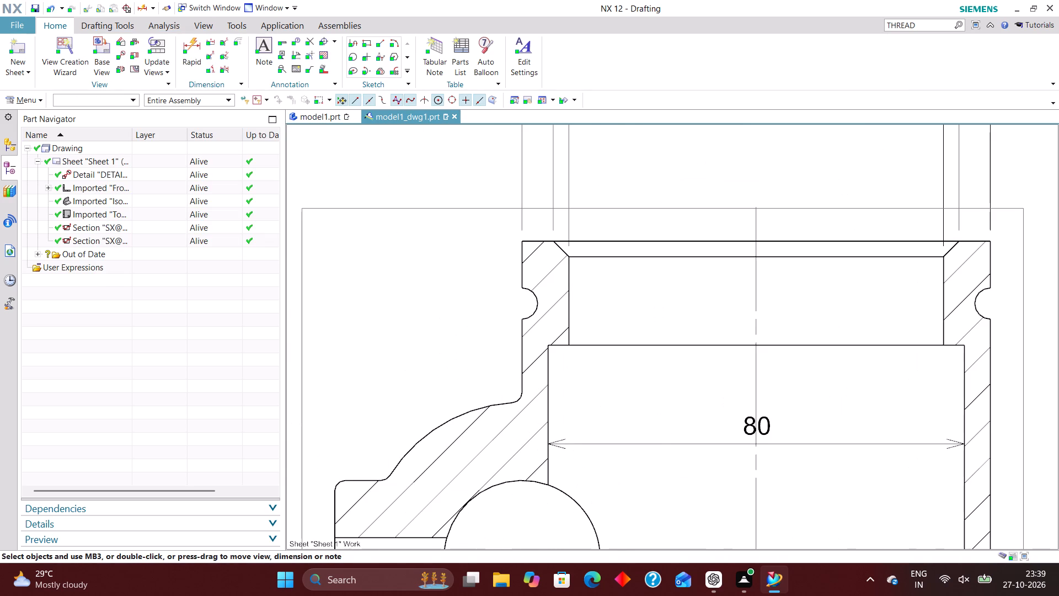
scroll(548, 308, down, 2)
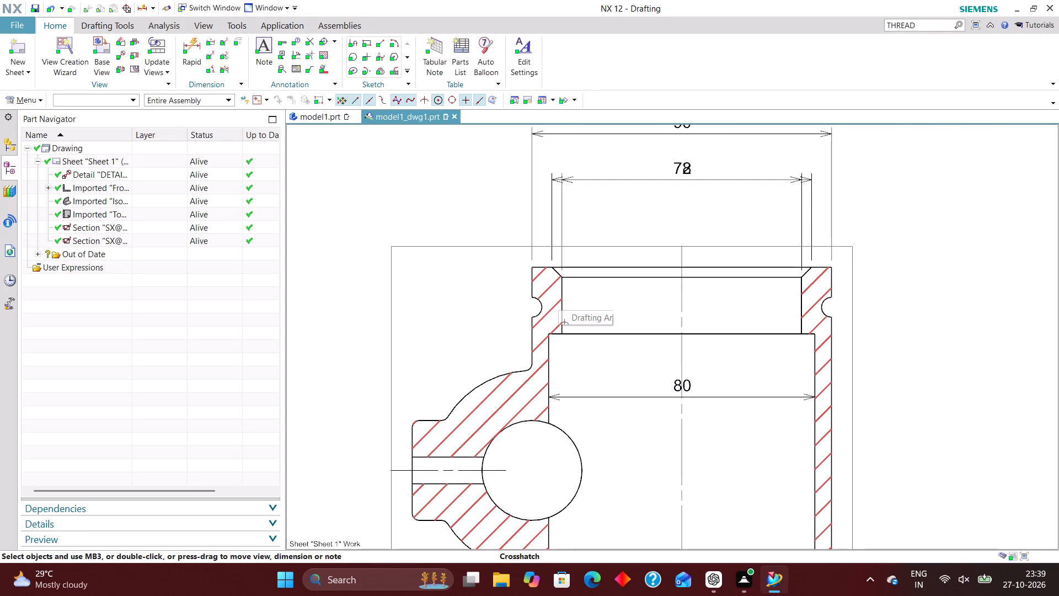
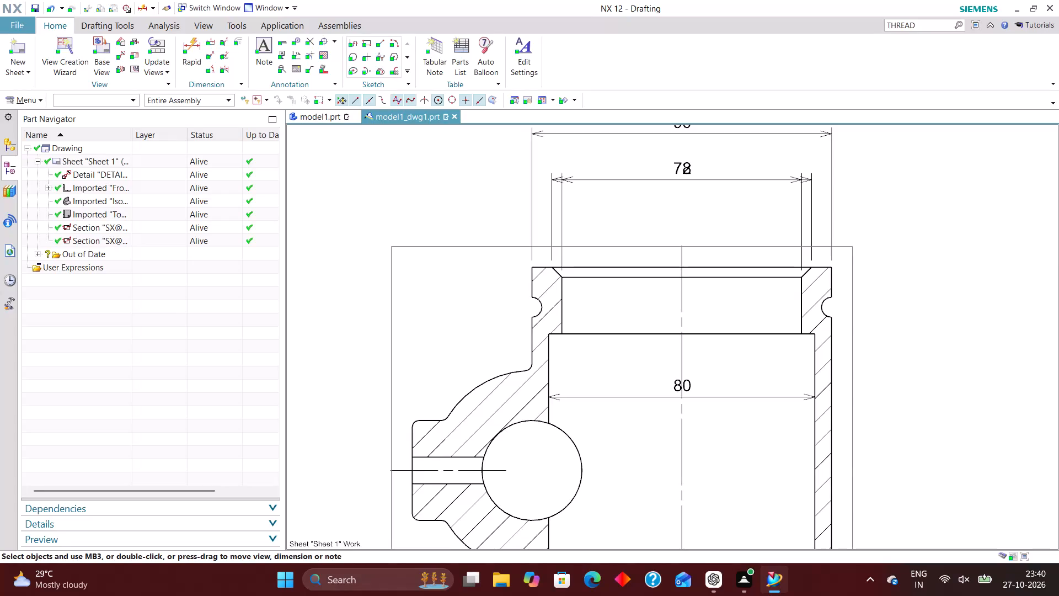
Separate the overlapping 72, 78 and 90 dimensions above section B-B into stacked rows, with 72 nearest the part and 90 outermost.
scroll(688, 162, up, 3)
drag(688, 162, 687, 237)
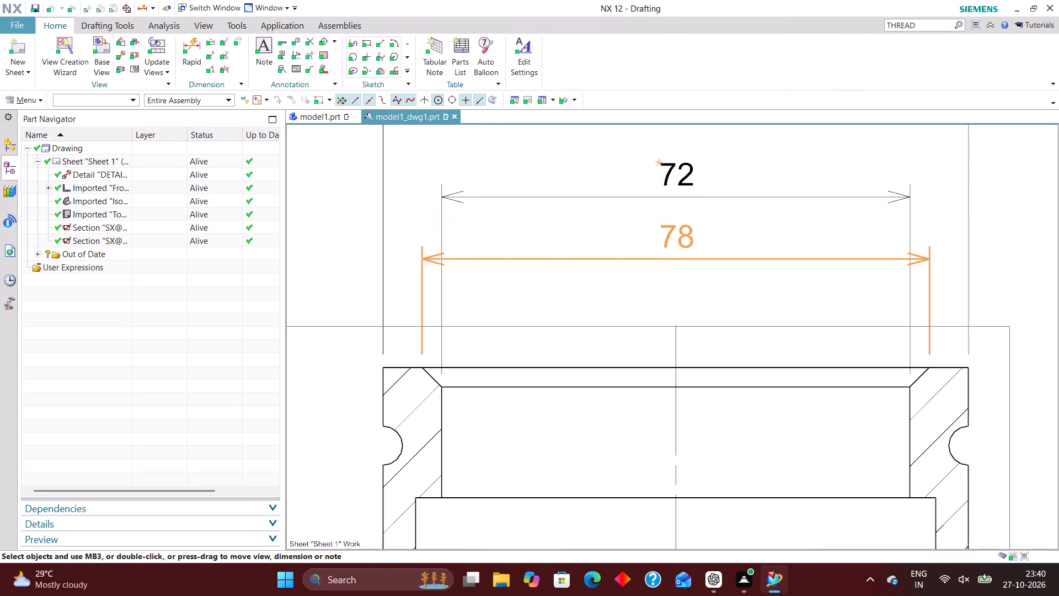
drag(687, 237, 689, 255)
drag(690, 249, 689, 249)
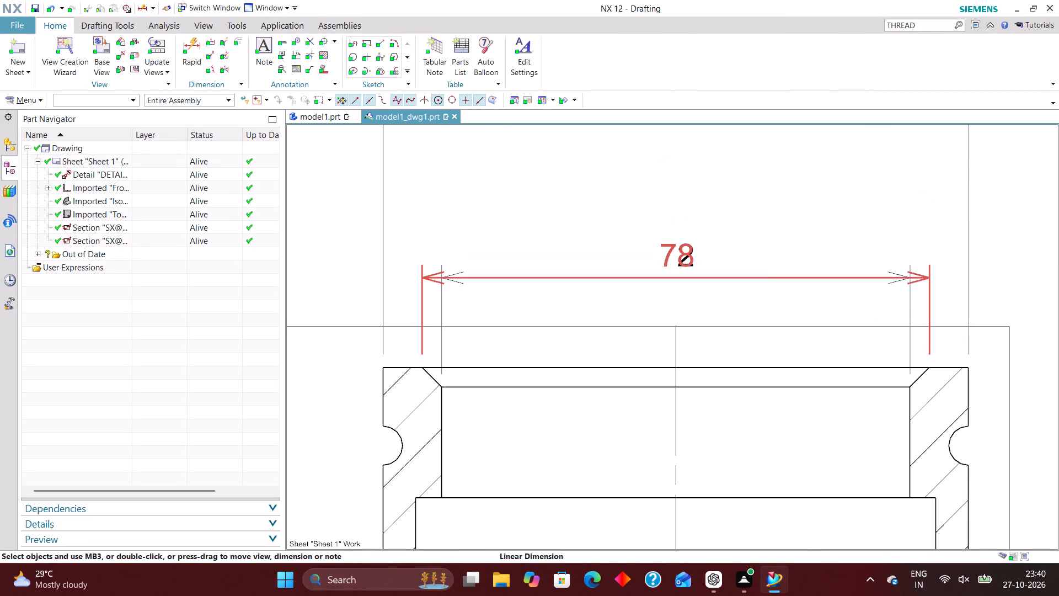
drag(689, 249, 688, 115)
scroll(689, 265, down, 3)
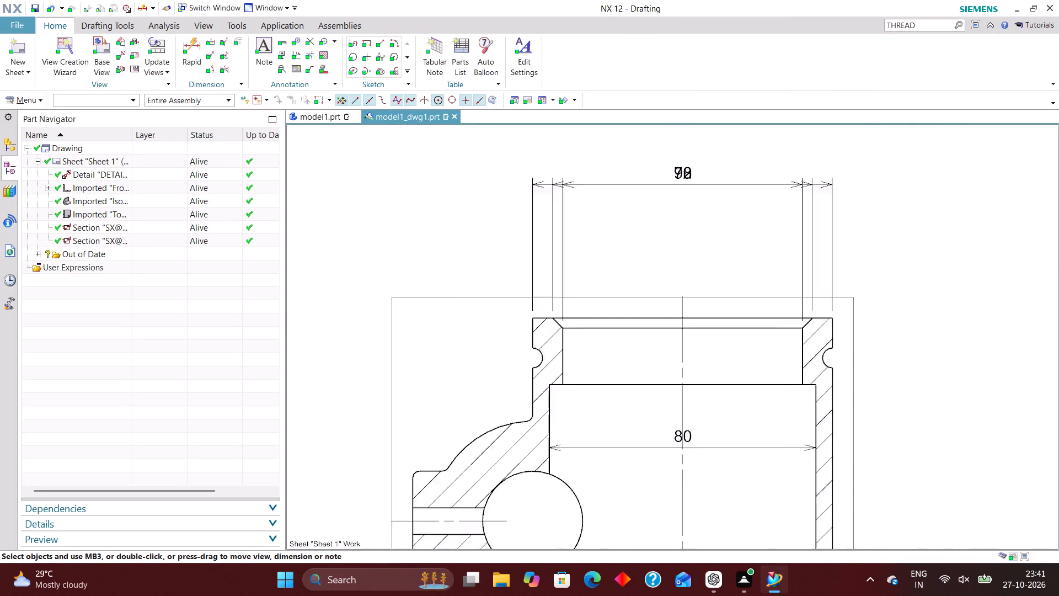
scroll(689, 266, down, 1)
drag(686, 193, 685, 263)
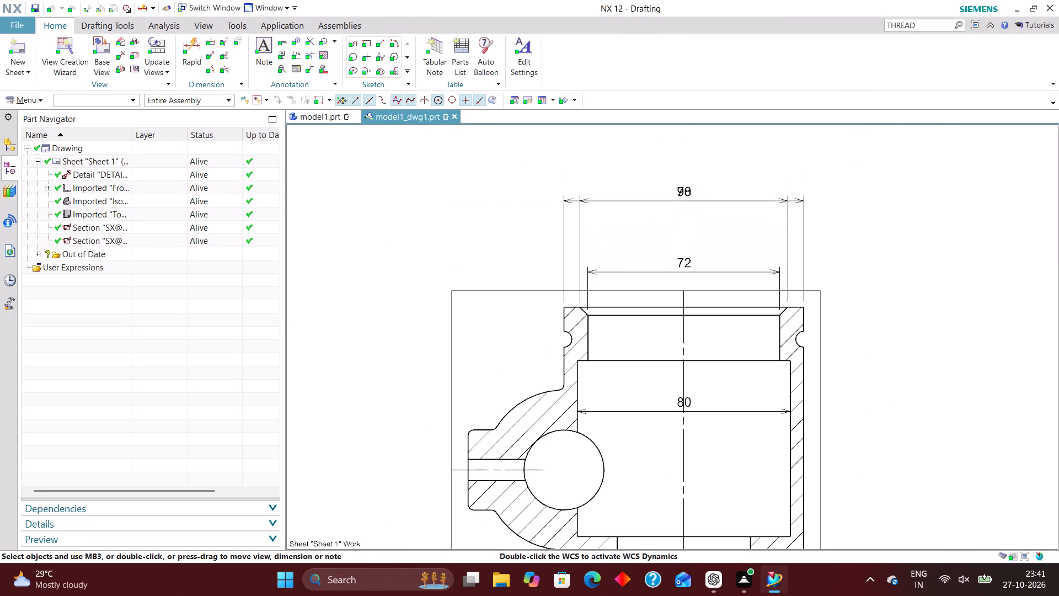
drag(684, 192, 689, 235)
scroll(712, 246, down, 3)
scroll(709, 210, up, 4)
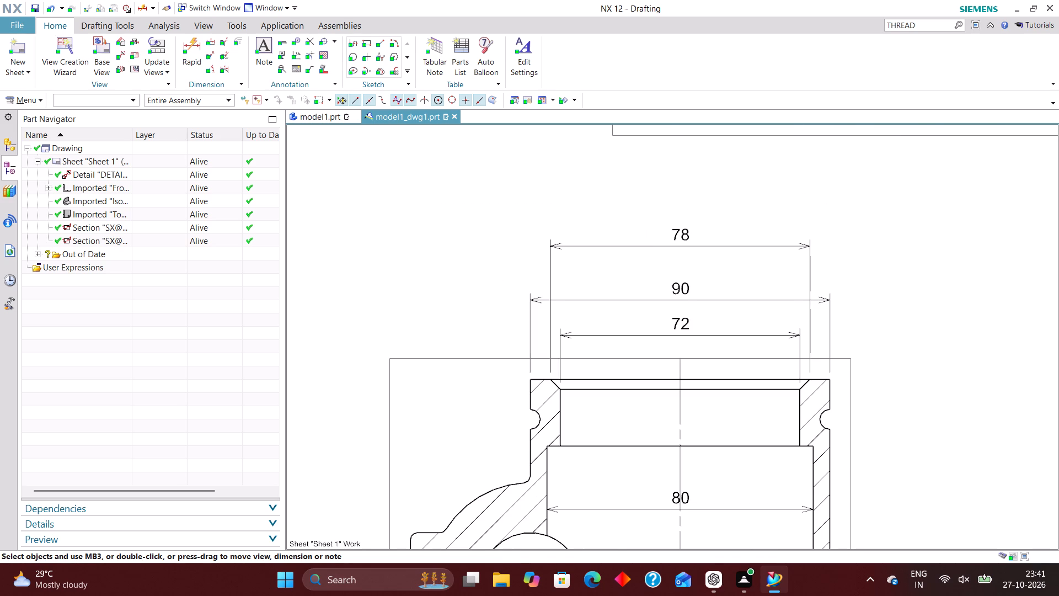
drag(682, 292, 695, 190)
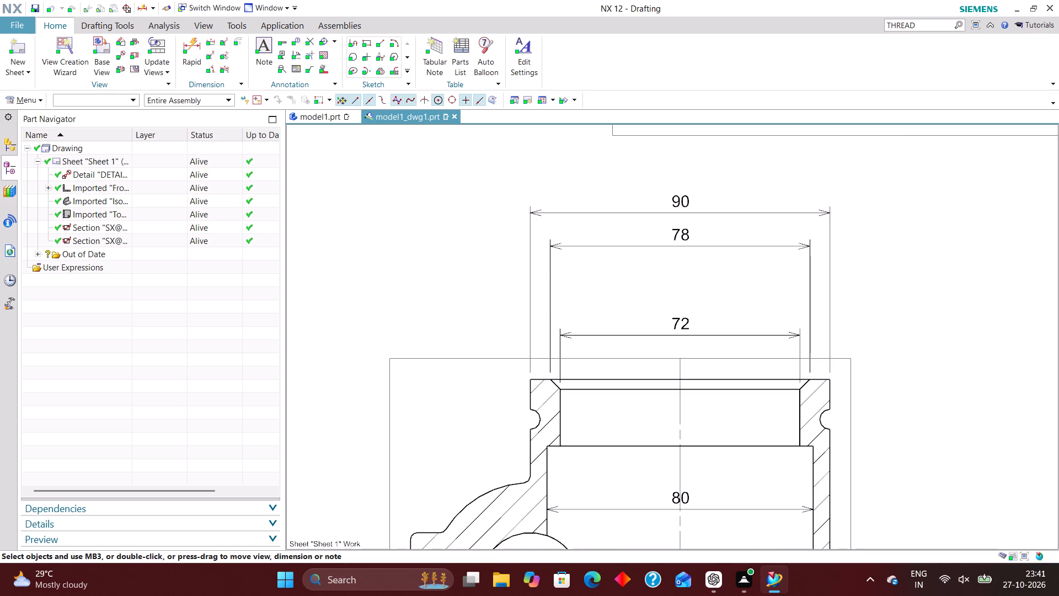
drag(688, 327, 661, 301)
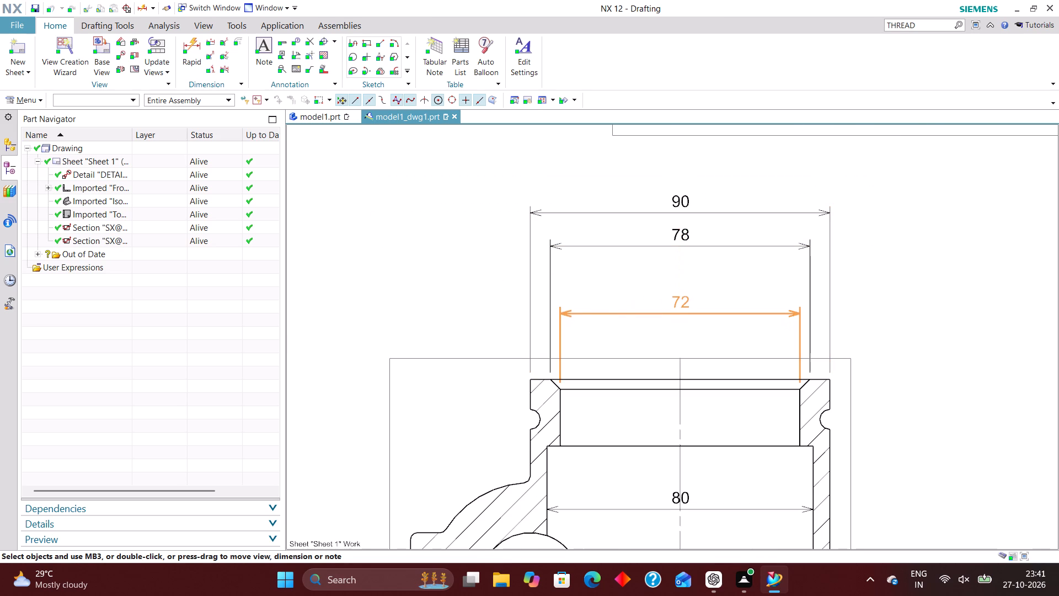
drag(661, 301, 650, 304)
drag(654, 301, 665, 302)
drag(686, 233, 688, 253)
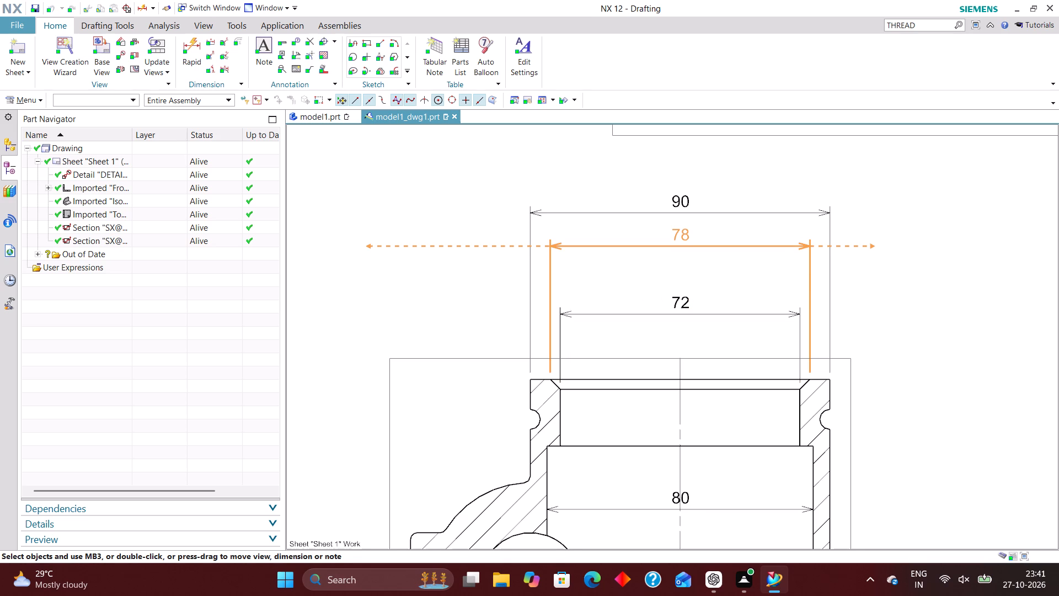
drag(688, 253, 688, 256)
Add a center mark to the large circular bore in section B-B.
scroll(699, 215, down, 3)
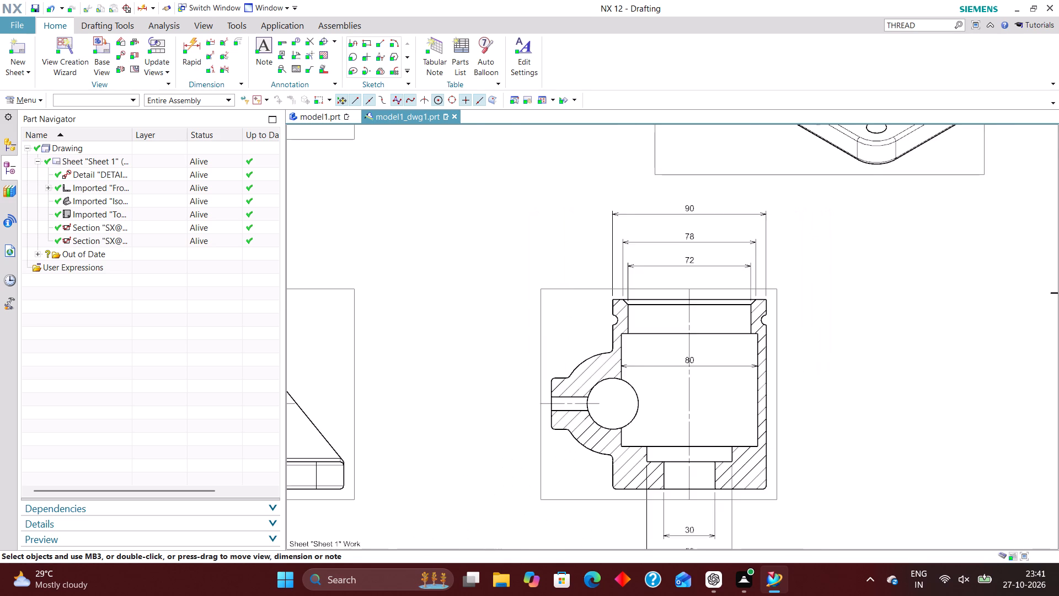
scroll(710, 298, down, 2)
scroll(734, 389, up, 4)
scroll(651, 253, down, 2)
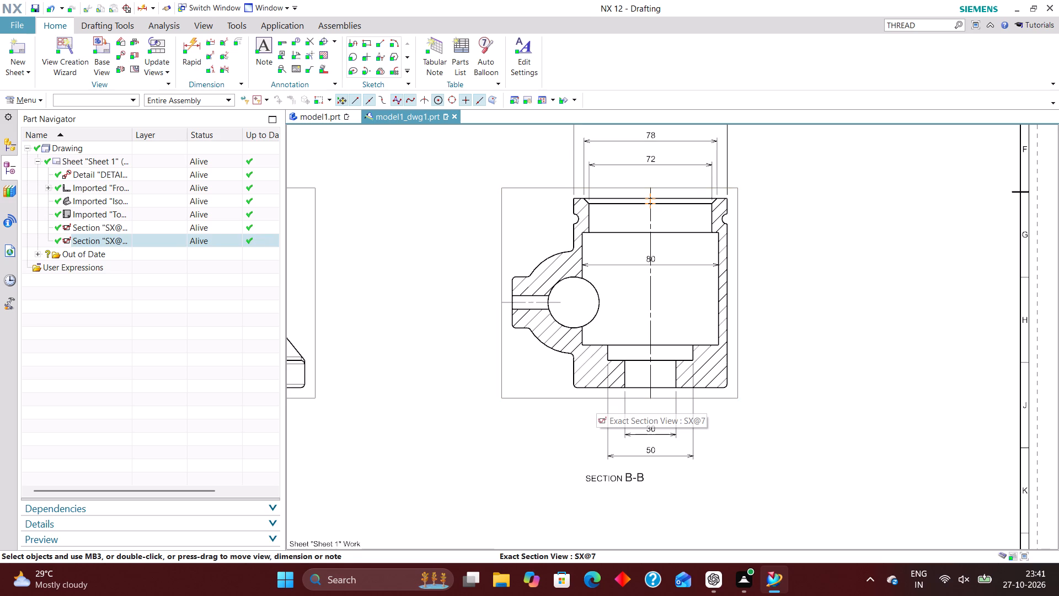
click(329, 38)
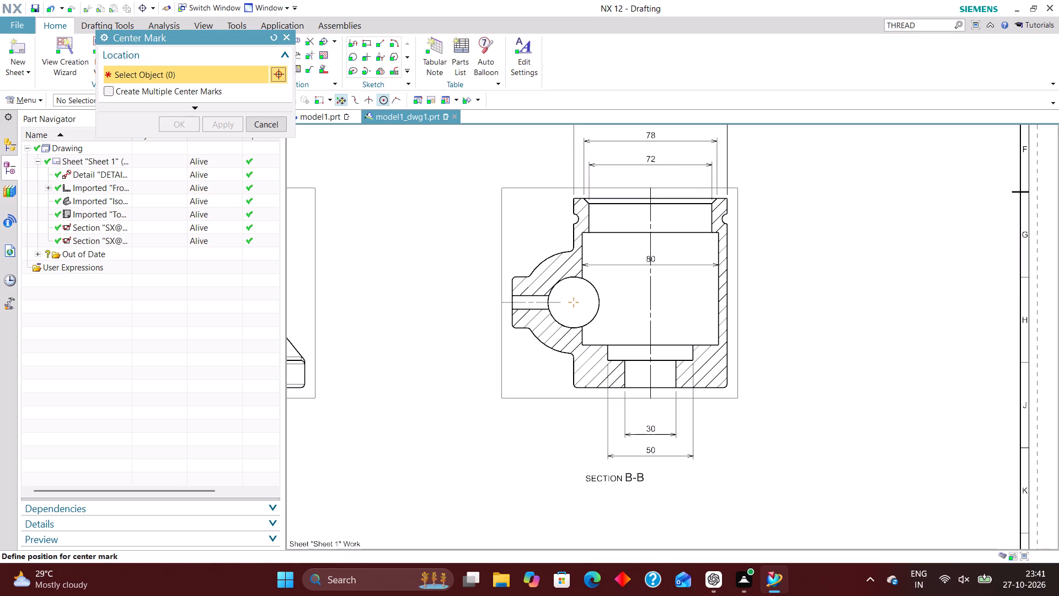
click(598, 293)
click(180, 126)
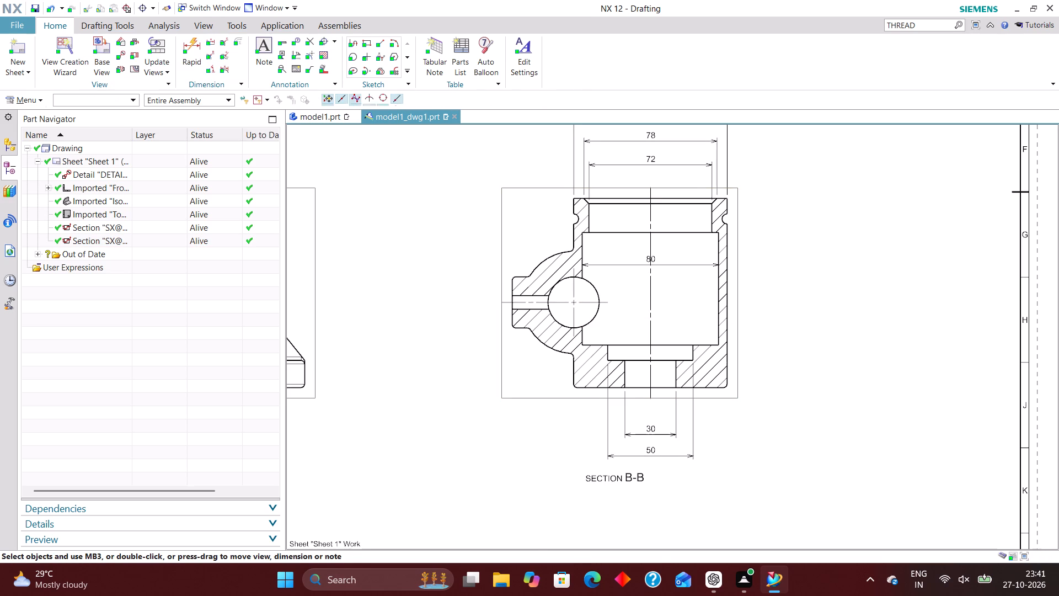
Dimension the horizontal distance from the circular bore's center to the vertical centerline in section B-B, placing it just below the bore.
click(189, 42)
click(575, 316)
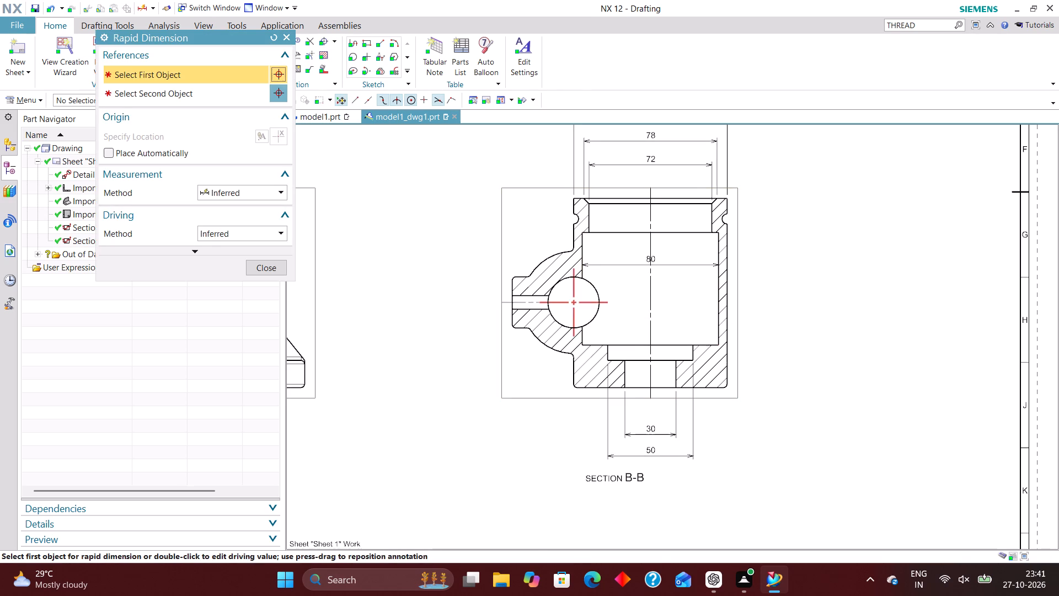
click(650, 321)
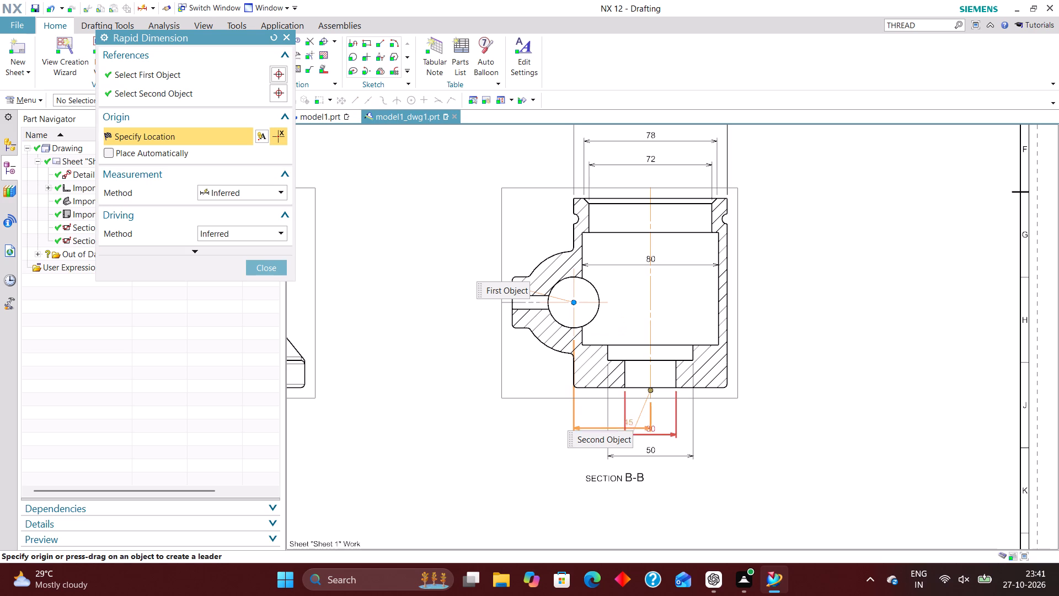
scroll(620, 413, up, 3)
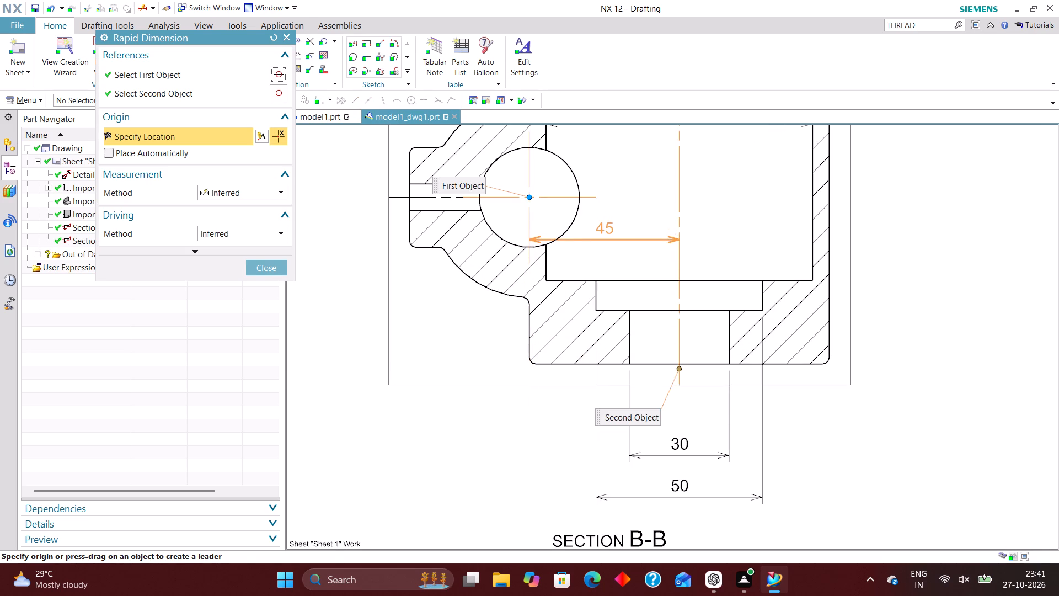
click(612, 228)
scroll(606, 284, down, 4)
scroll(613, 365, down, 1)
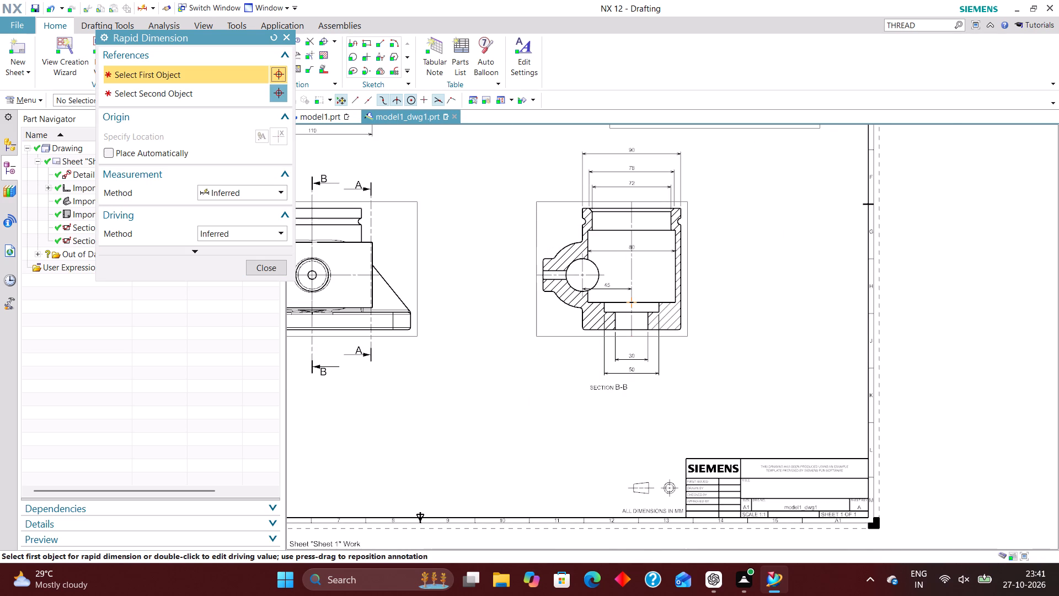
click(271, 267)
Dimension the vertical distance from the side hole's centerline to the lower end of the vertical centerline, placed outside section B-B on the boss side.
scroll(572, 363, down, 2)
scroll(649, 370, down, 2)
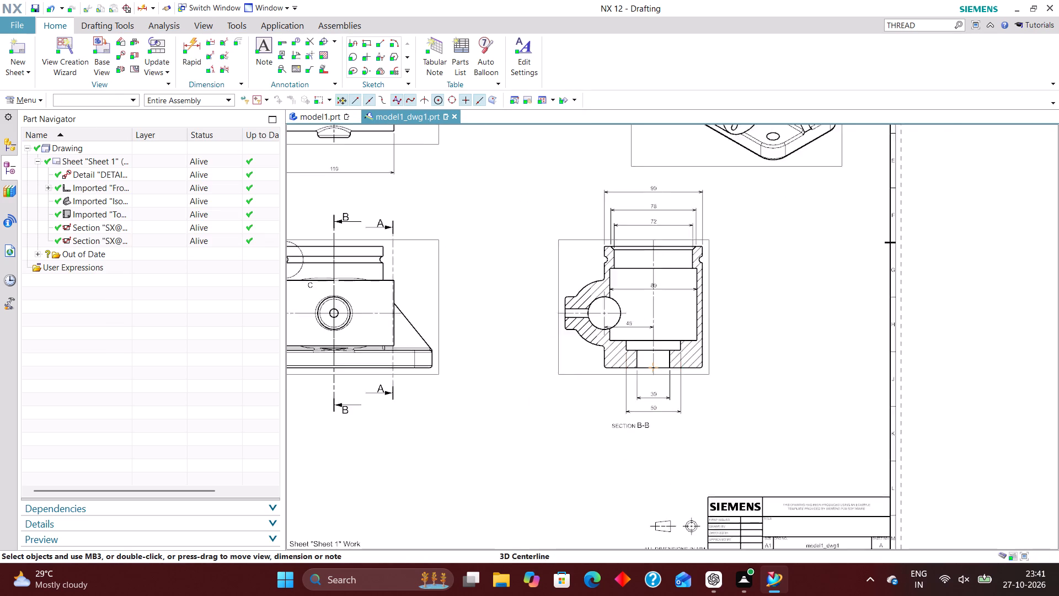
scroll(681, 374, down, 2)
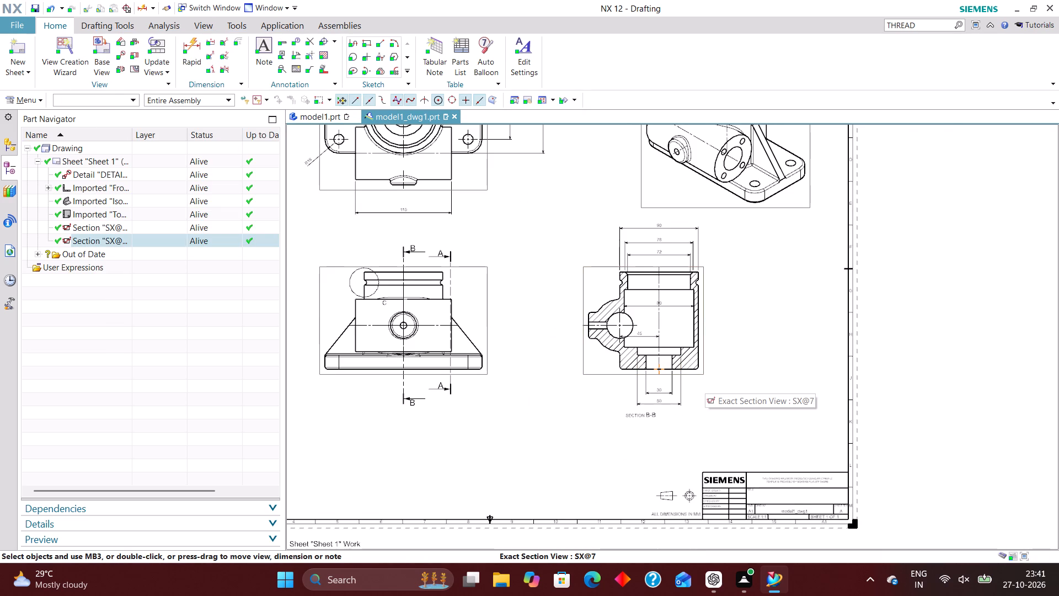
click(189, 46)
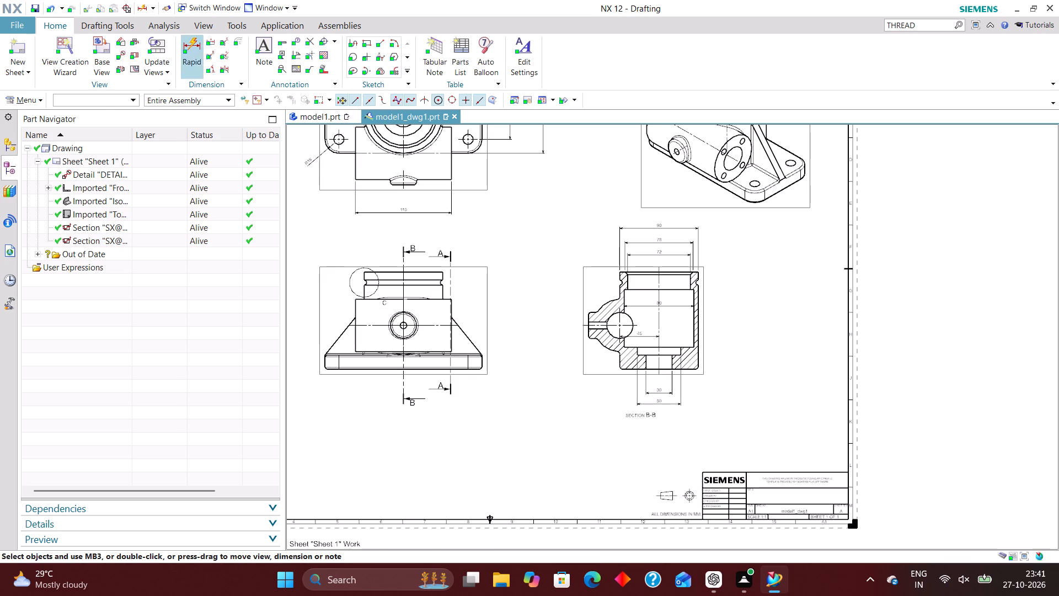
scroll(609, 335, up, 6)
click(512, 296)
scroll(747, 314, down, 4)
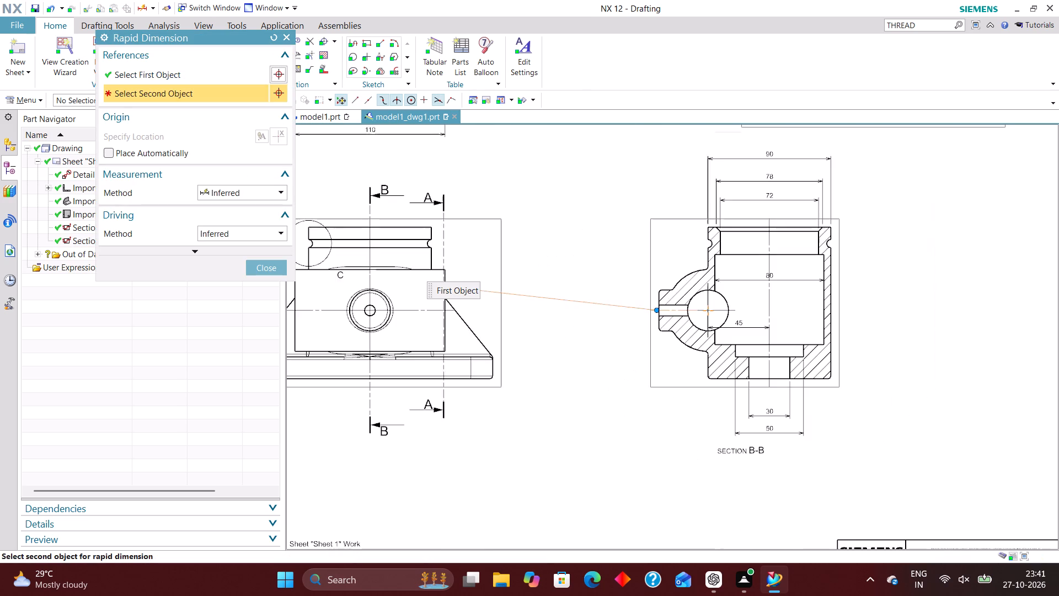
scroll(754, 383, up, 4)
click(785, 372)
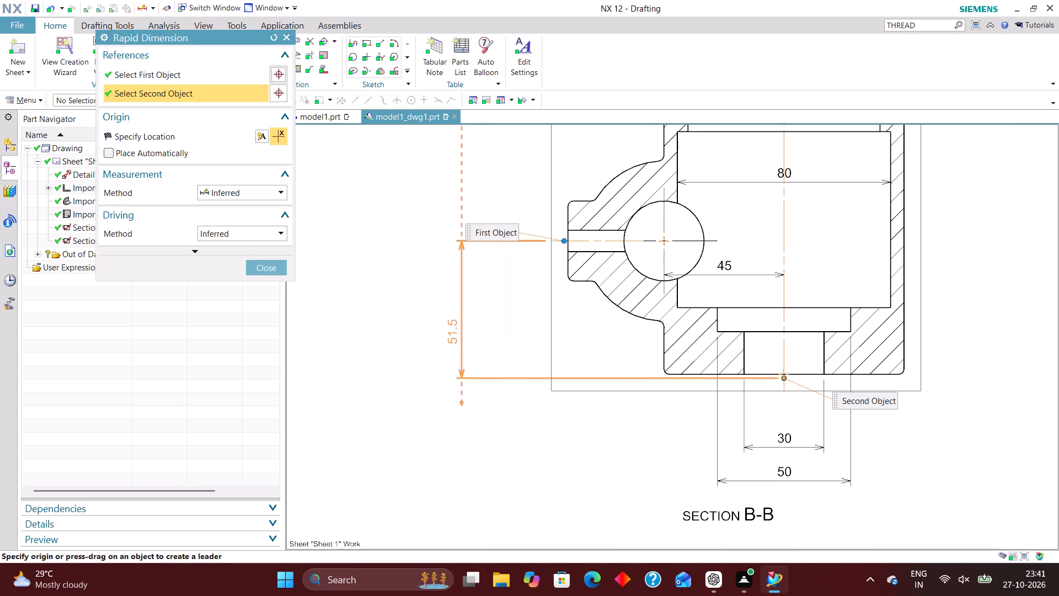
click(424, 315)
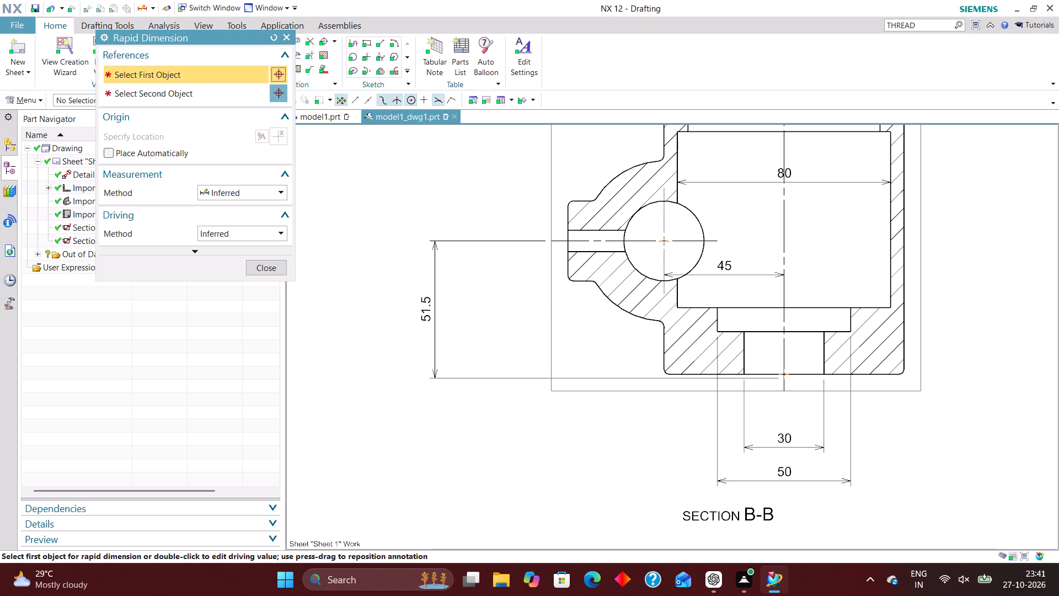
Dimension the depth of the bottom recess in section B-B, placing it outside the wall opposite the boss.
scroll(597, 368, down, 2)
scroll(775, 356, up, 2)
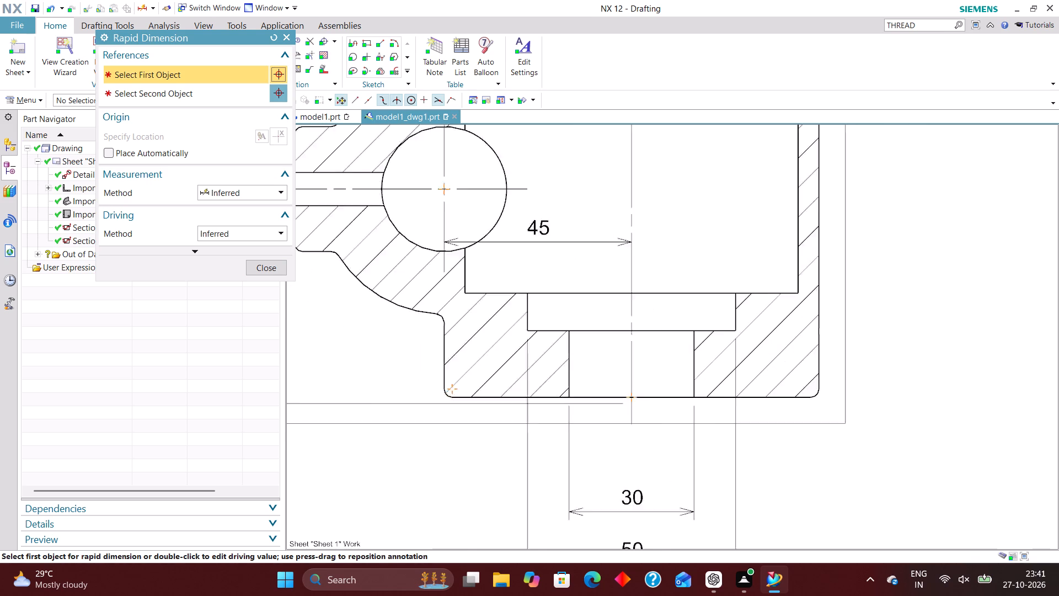
scroll(776, 354, up, 3)
click(724, 323)
click(725, 279)
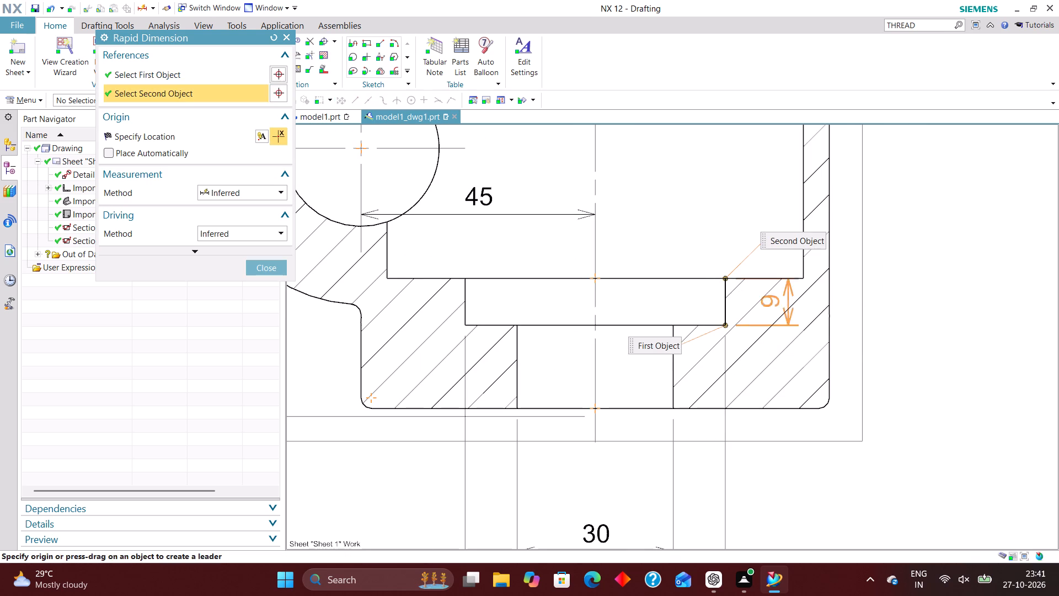
click(965, 300)
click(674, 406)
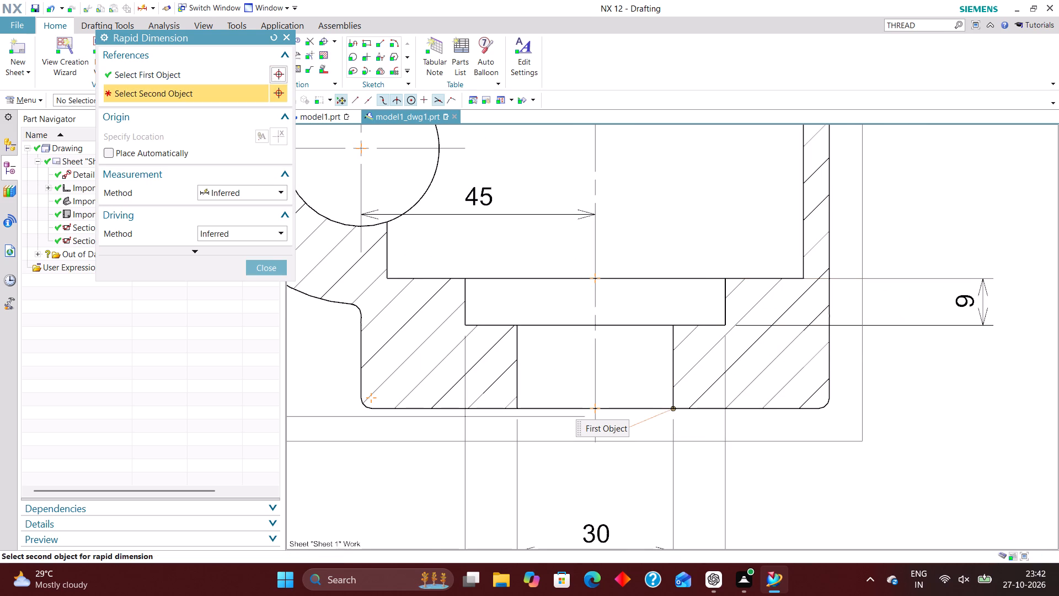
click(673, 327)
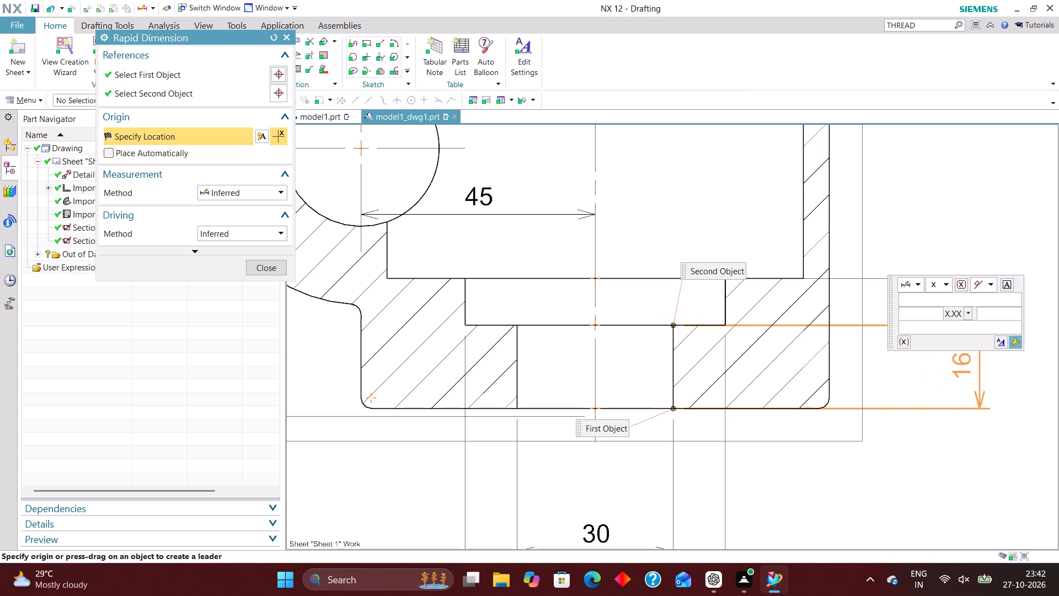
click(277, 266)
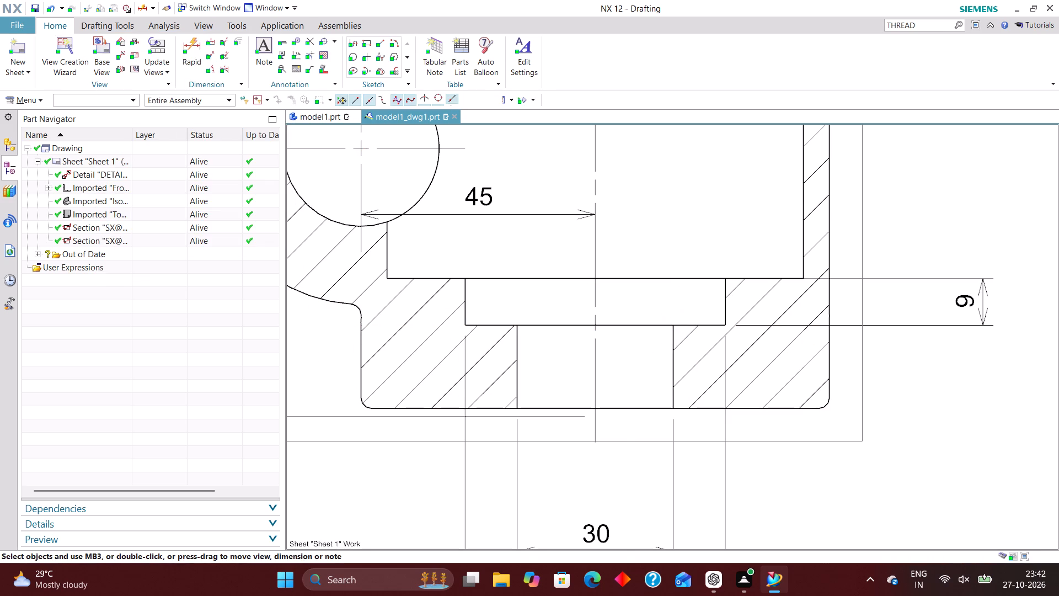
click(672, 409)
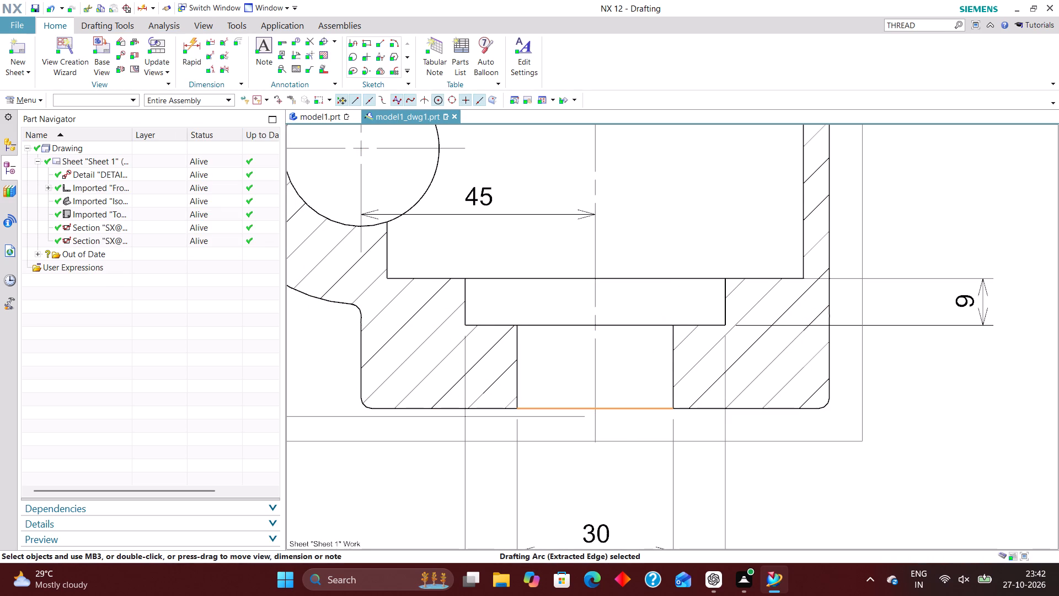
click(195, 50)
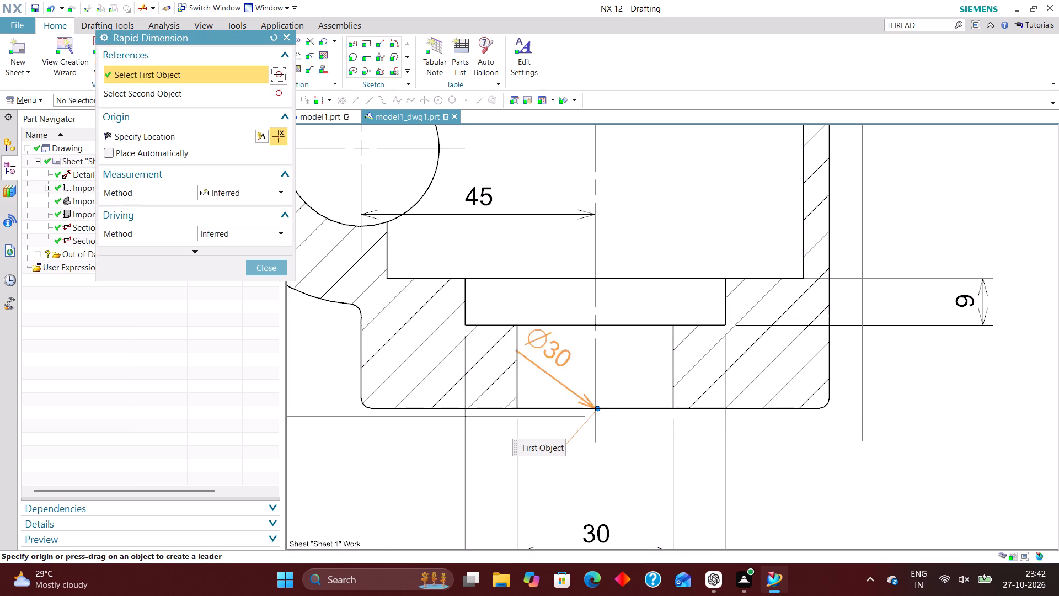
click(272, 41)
Dimension the height from the bottom face to the main bore's floor in section B-B, placing it outside the 9 dimension.
click(675, 408)
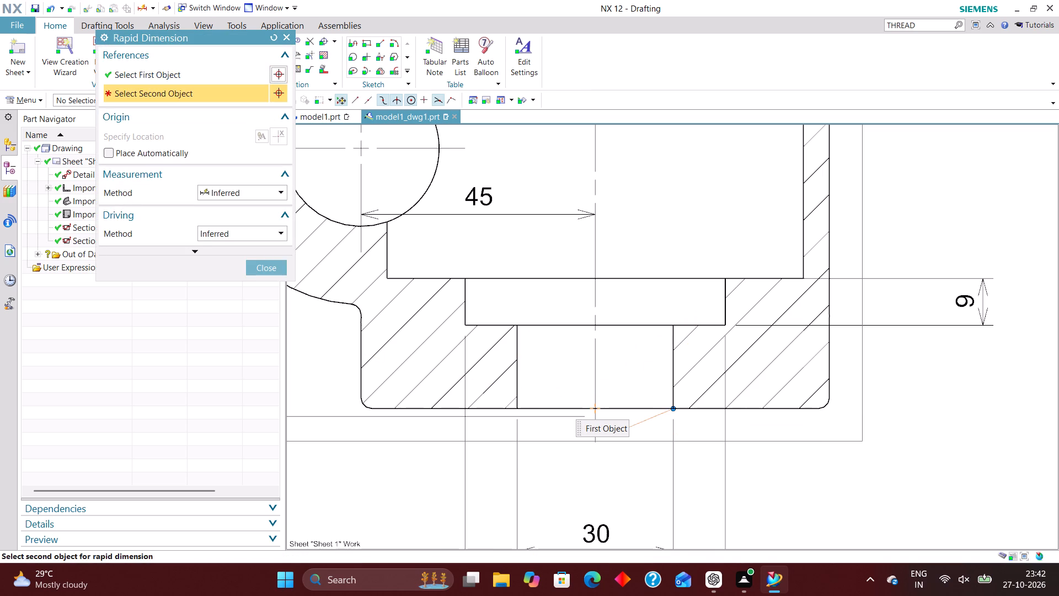
click(725, 279)
scroll(542, 326, down, 4)
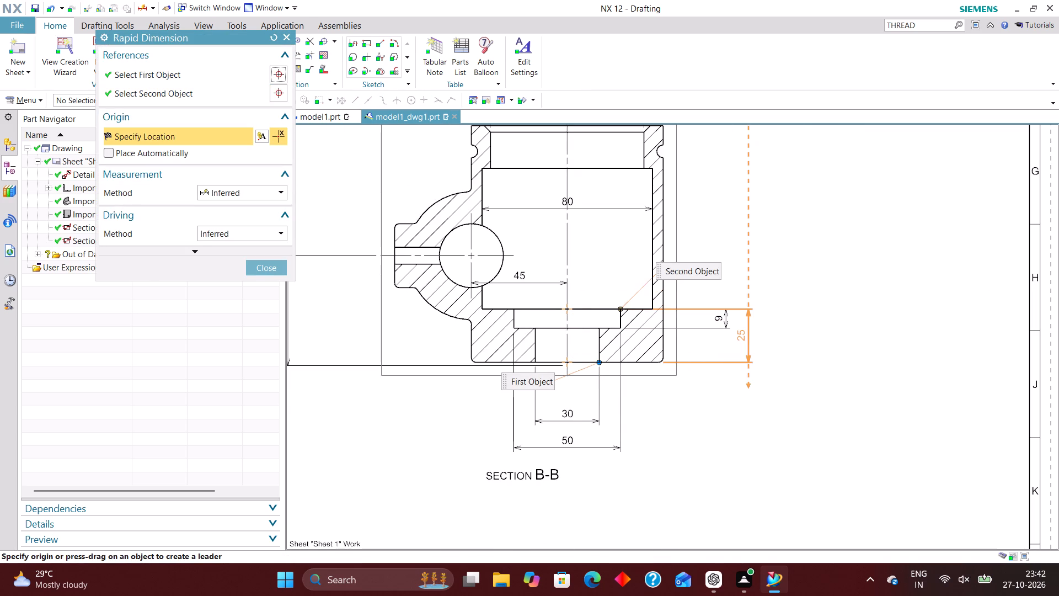
click(744, 334)
click(269, 263)
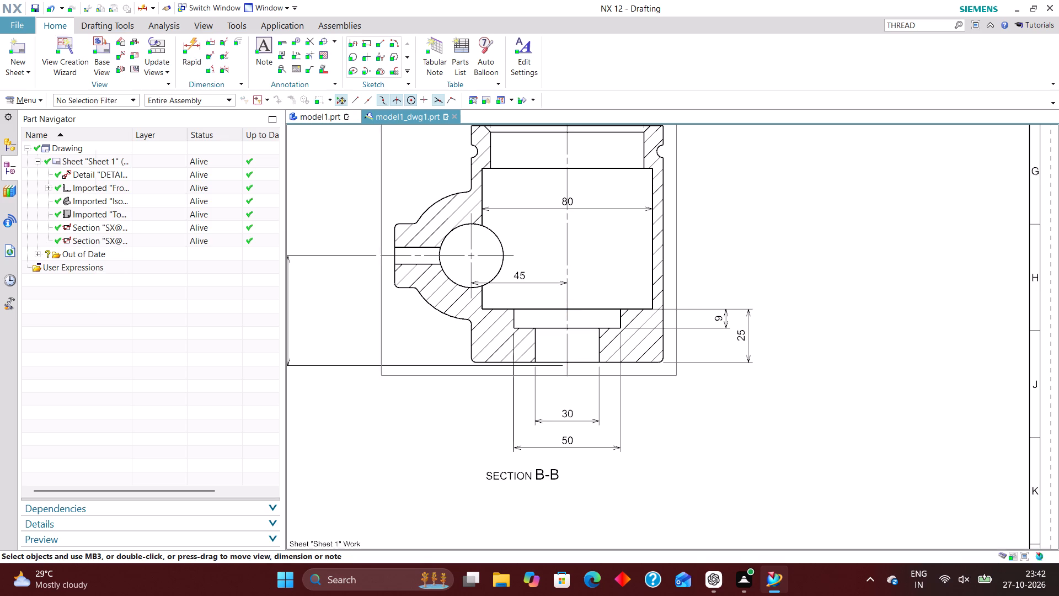
Change the measurement method of the 90, 78 and 72 dimensions above section B-B to Cylindrical.
scroll(787, 455, down, 2)
scroll(635, 366, down, 3)
scroll(641, 219, up, 5)
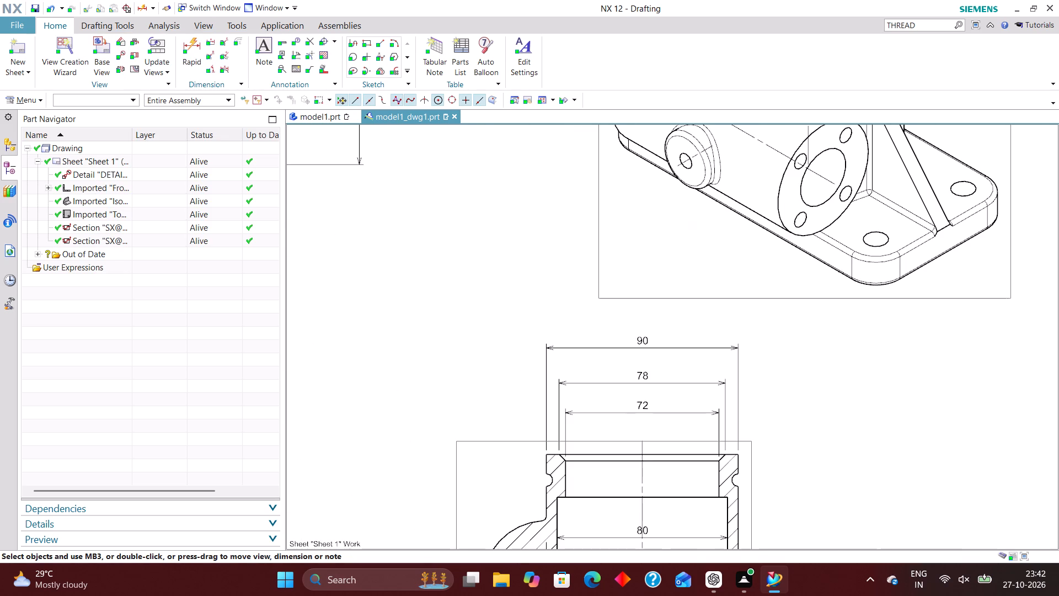
double_click(643, 337)
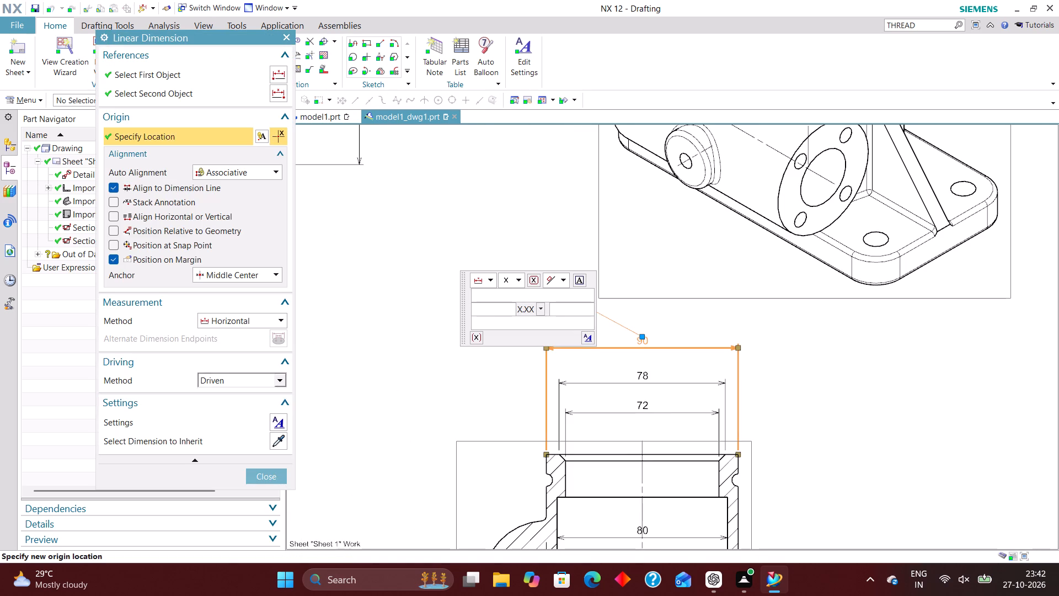
click(255, 318)
click(245, 384)
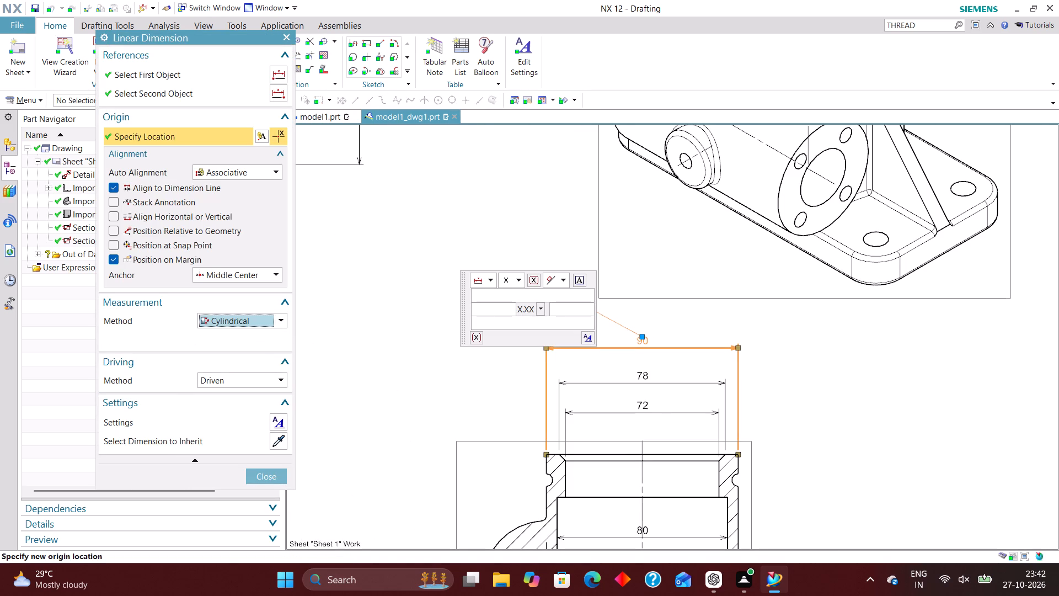
double_click(645, 377)
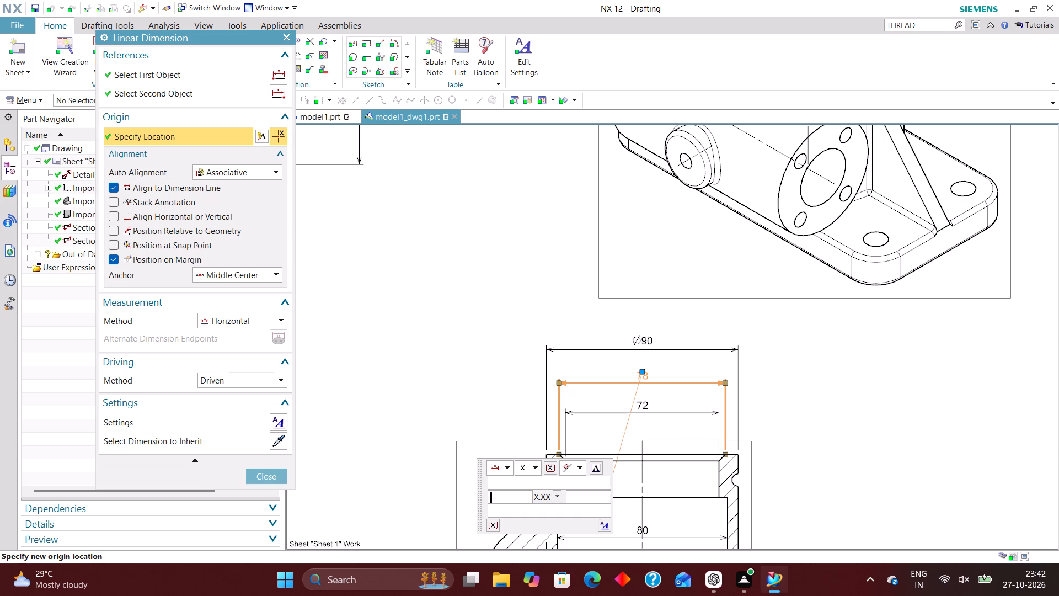
click(268, 322)
click(243, 384)
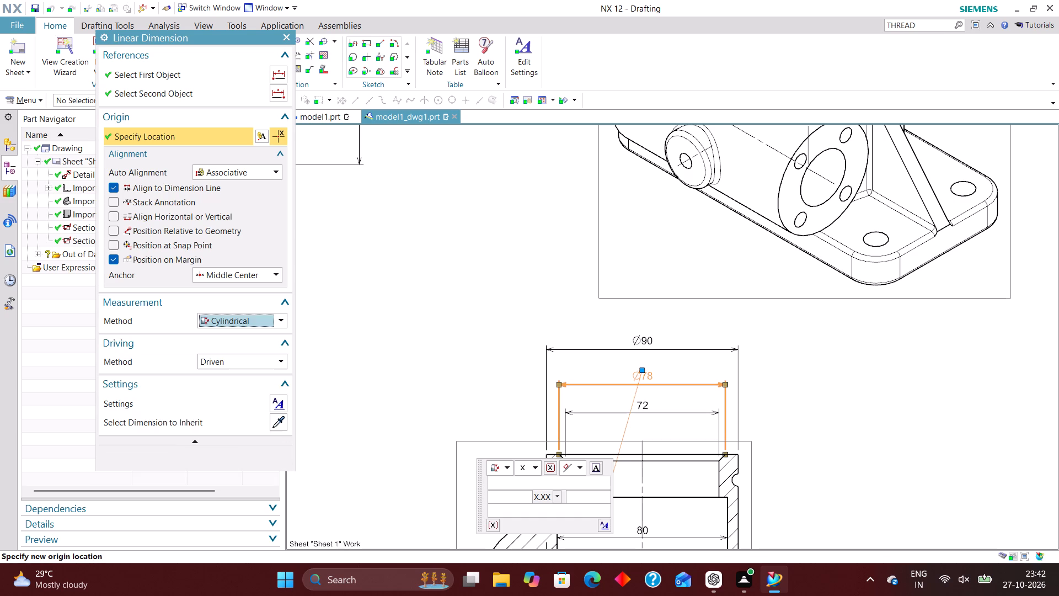
double_click(650, 408)
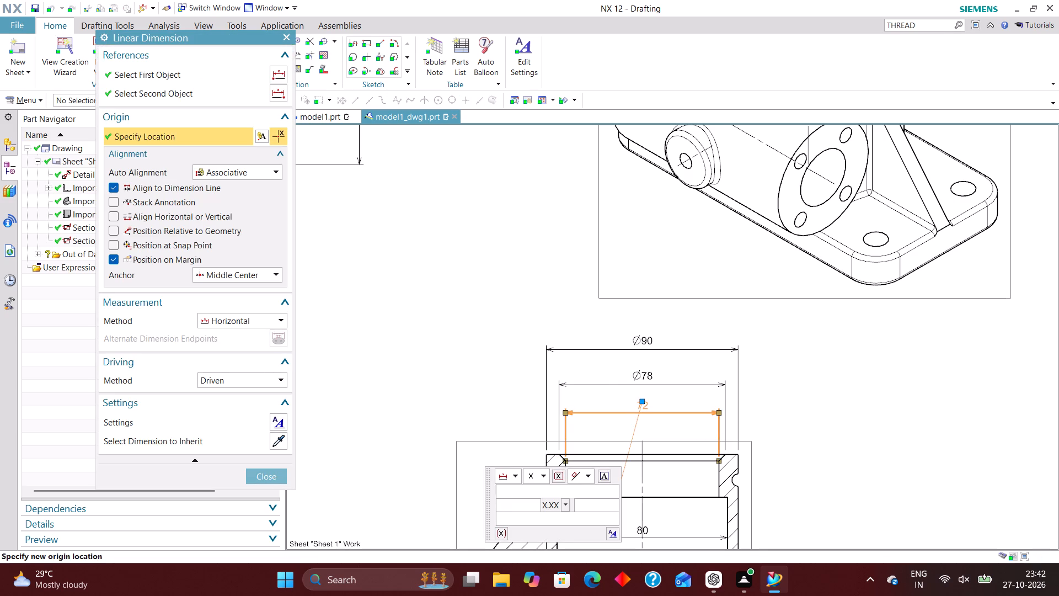
click(260, 320)
click(237, 384)
scroll(425, 358, down, 1)
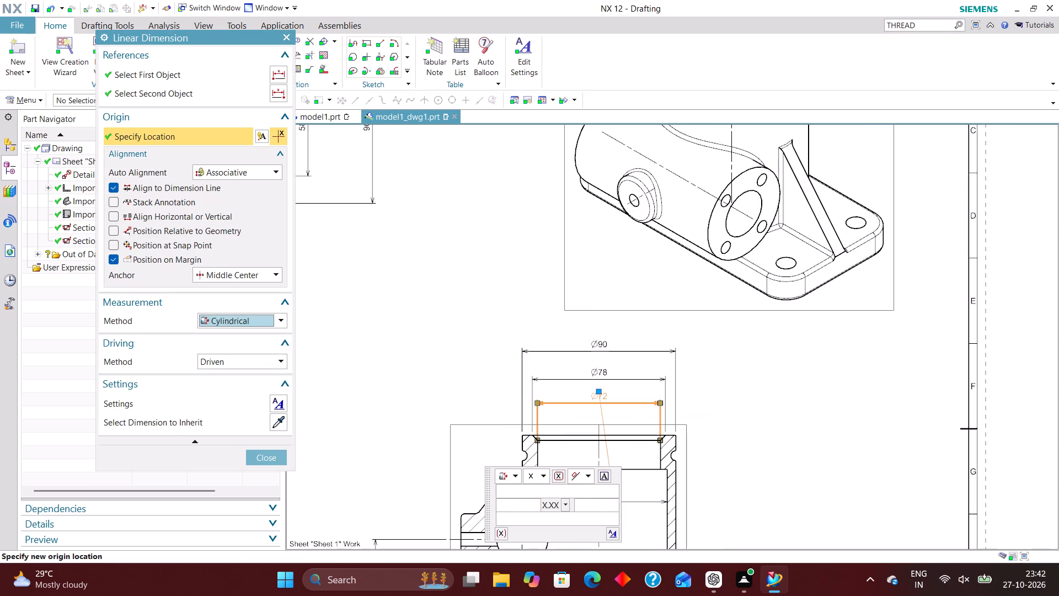
scroll(425, 359, down, 1)
click(259, 457)
Change the measurement method of the 30 and 50 dimensions below section B-B to Cylindrical.
scroll(525, 363, down, 3)
scroll(533, 452, up, 6)
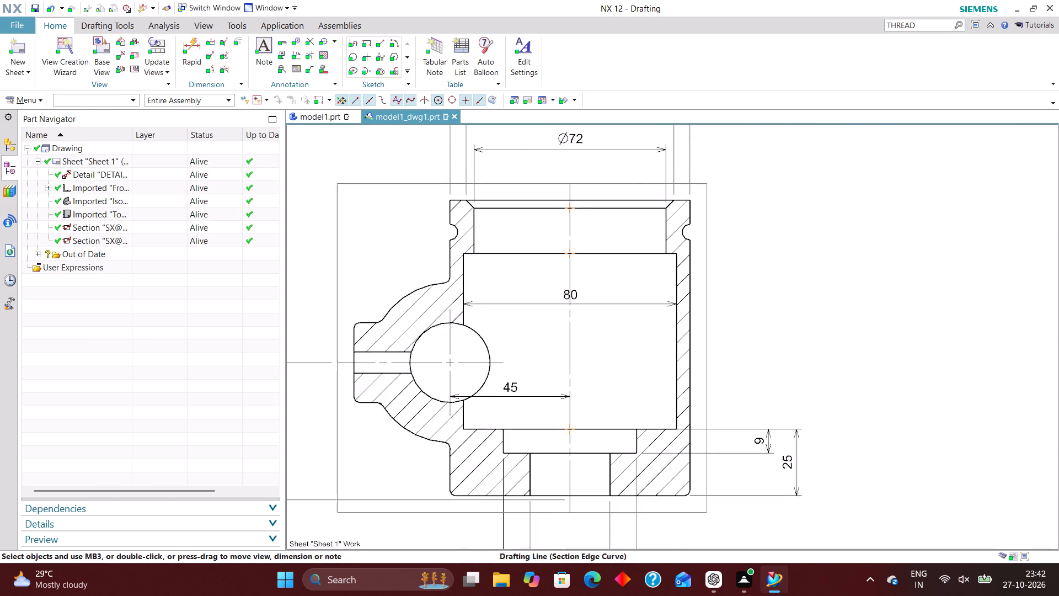
scroll(553, 407, down, 3)
scroll(558, 493, up, 5)
click(569, 465)
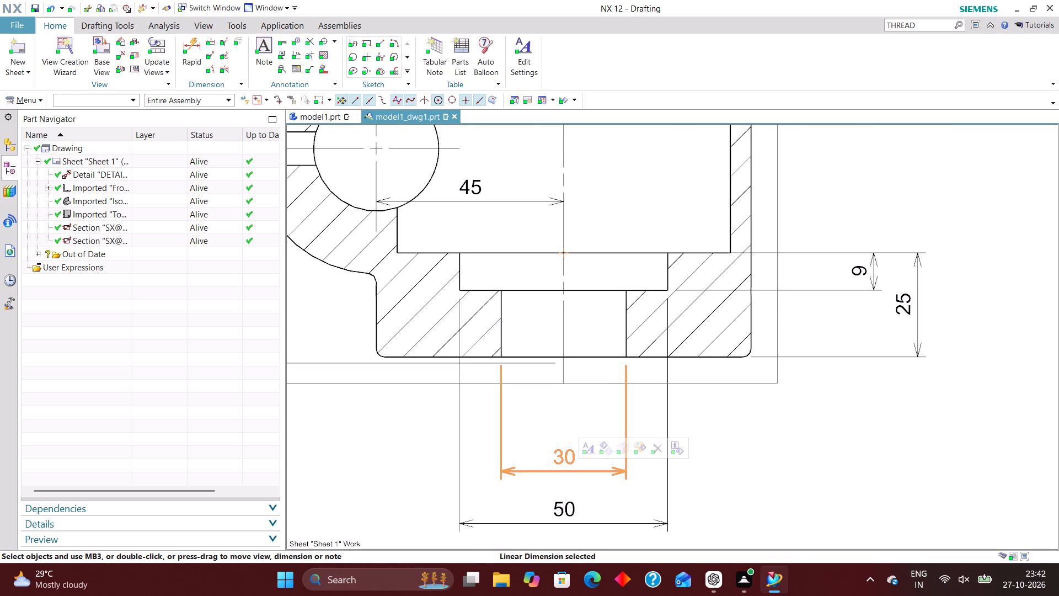
click(360, 440)
double_click(569, 467)
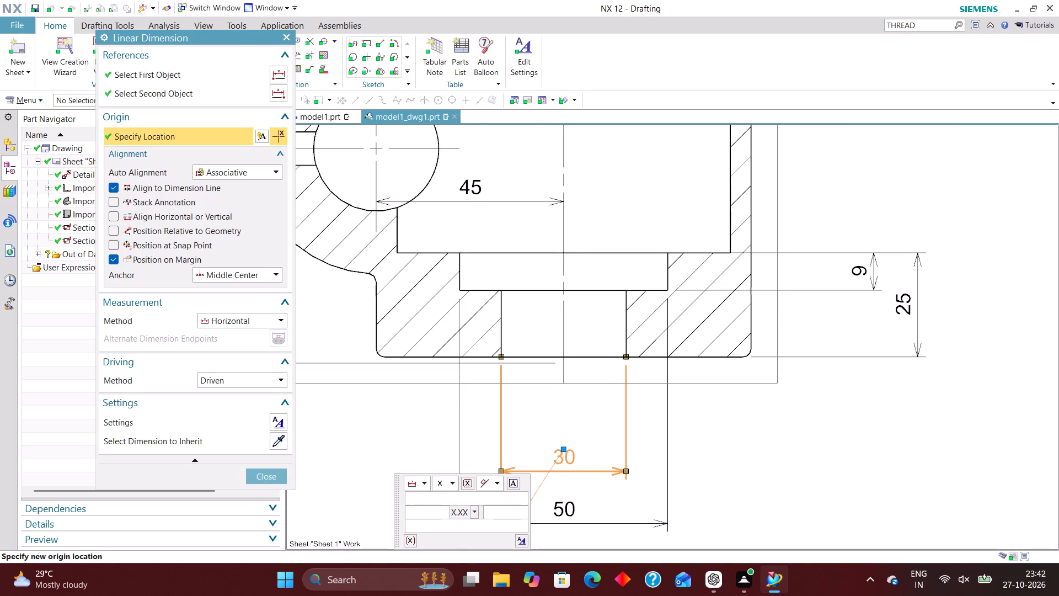
click(260, 321)
click(252, 381)
scroll(490, 390, down, 1)
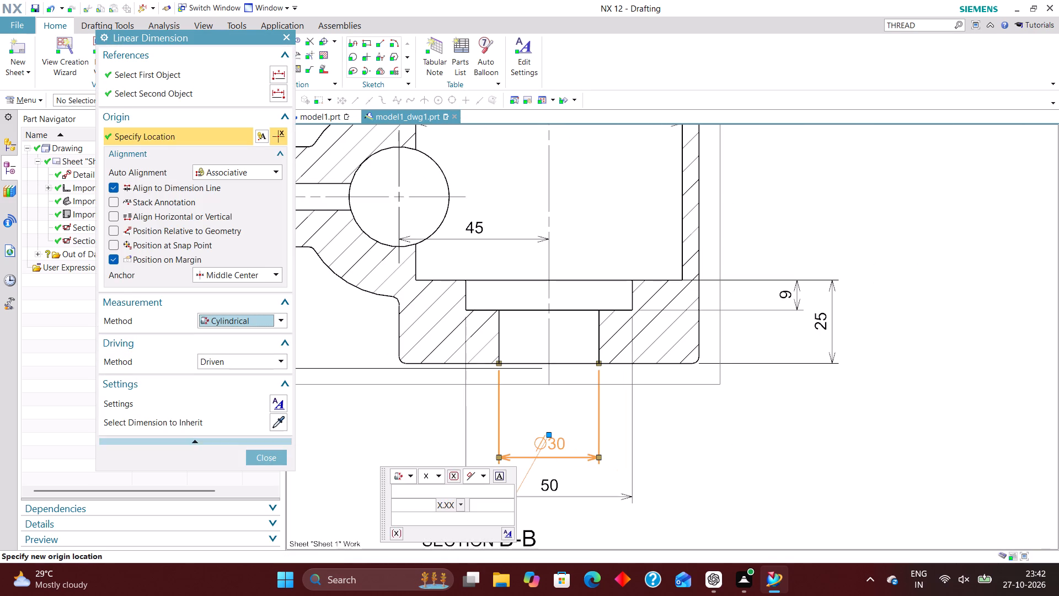
click(268, 455)
double_click(539, 491)
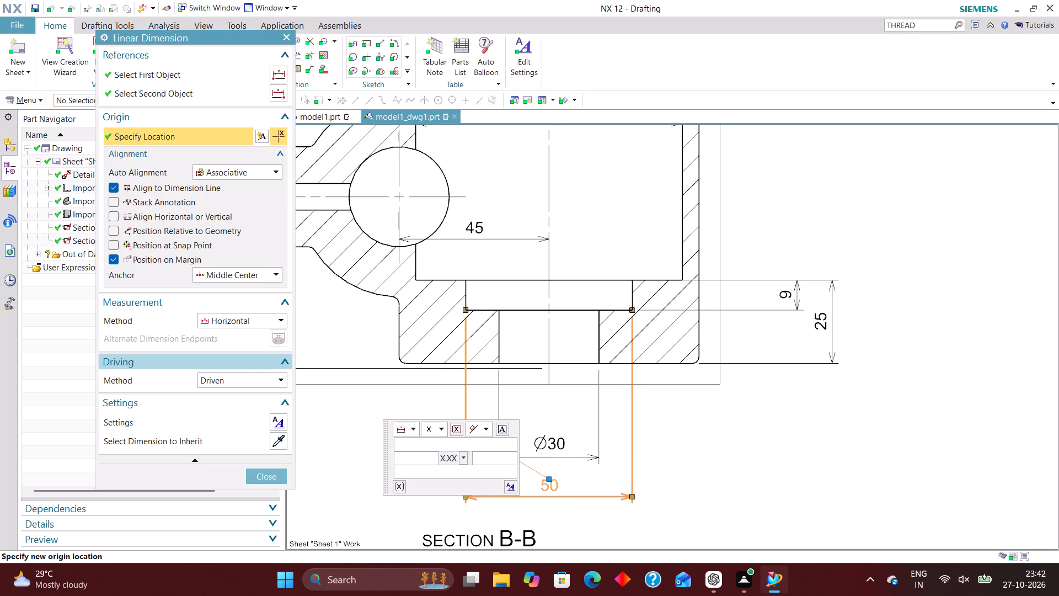
click(263, 322)
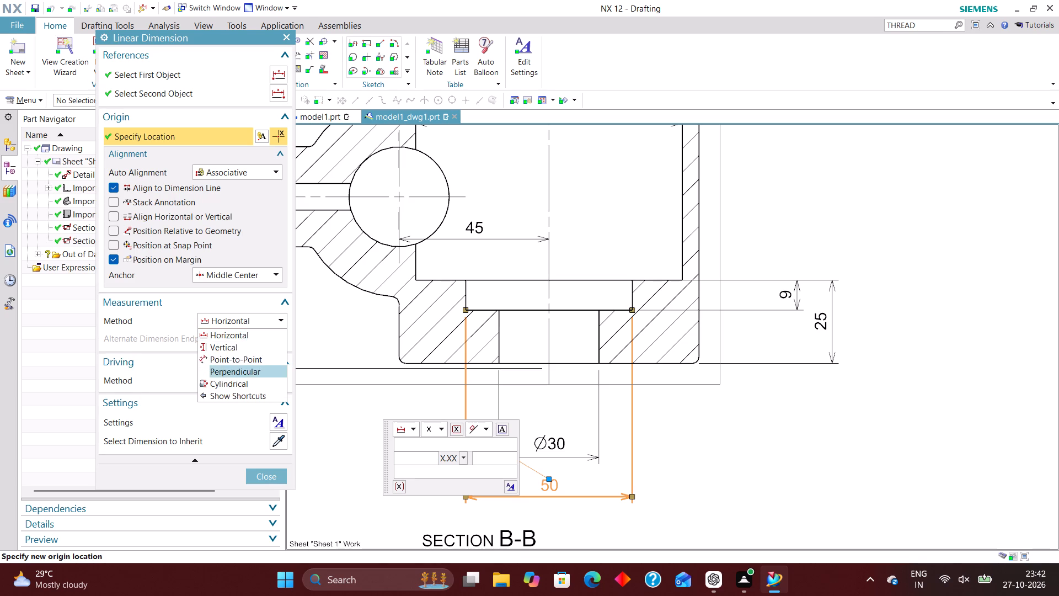
click(250, 386)
click(264, 454)
Set the side hole's height dimension on the boss side of section B-B to display no decimal places.
scroll(647, 487, down, 3)
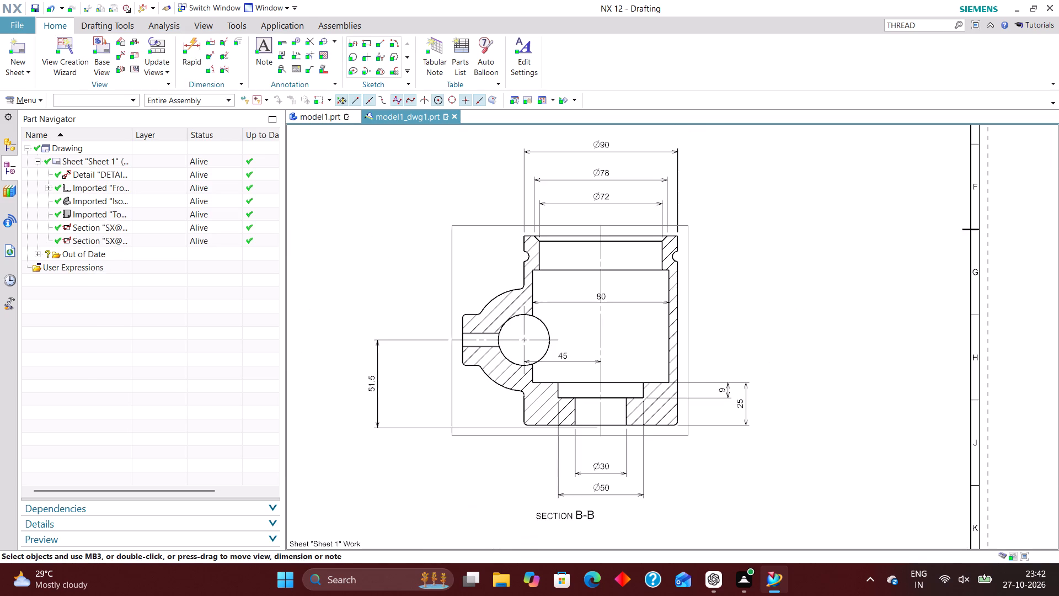
scroll(377, 395, up, 2)
scroll(425, 460, down, 2)
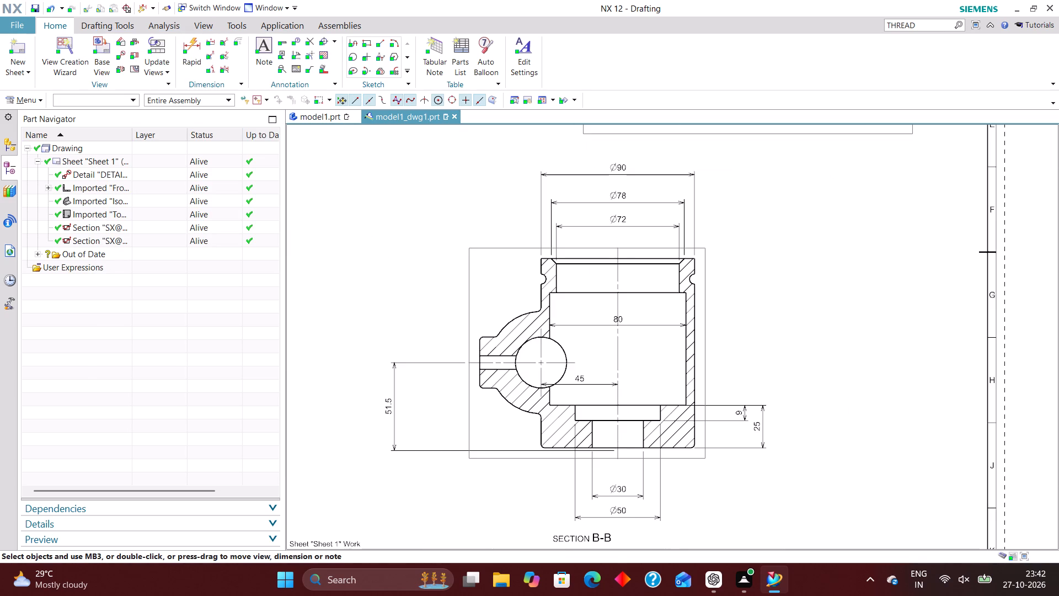
double_click(394, 405)
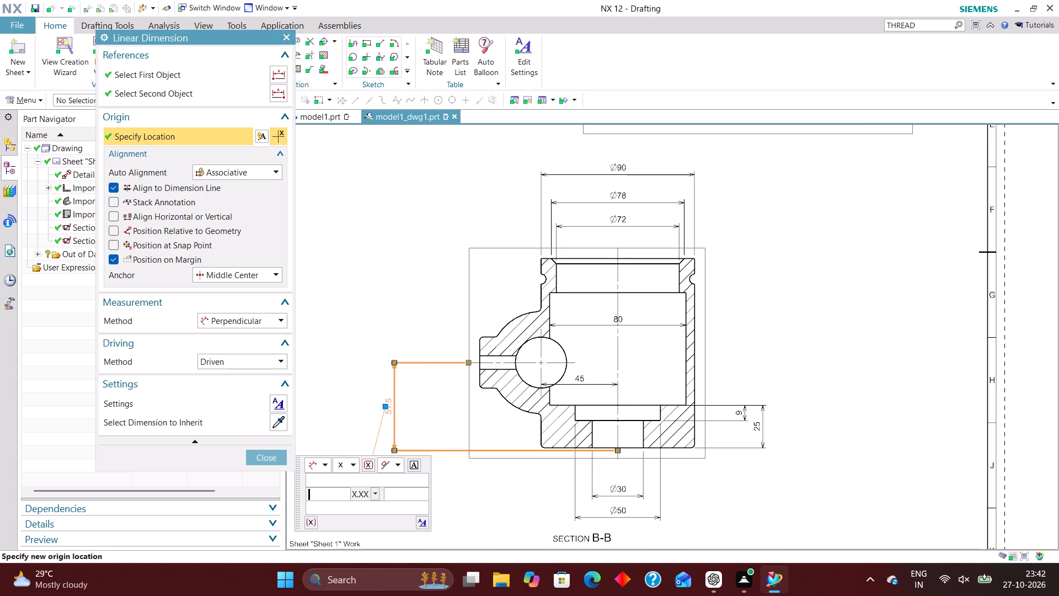
click(375, 490)
click(391, 401)
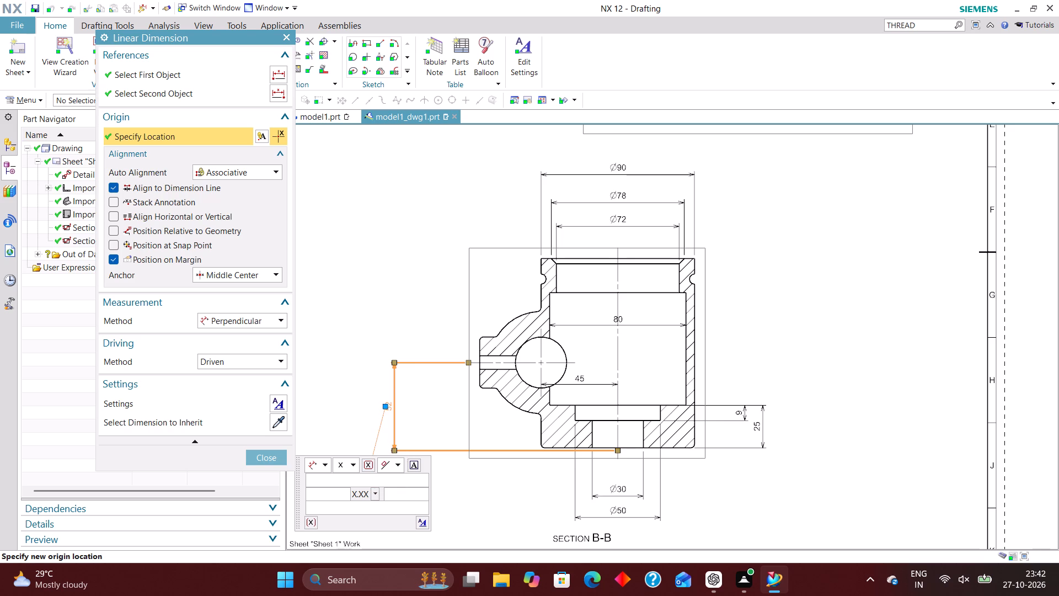
click(268, 455)
Dimension the horizontal distance from the side boss's outer face to the vertical centerline in section B-B, placing it above the Ø90 dimension.
scroll(442, 452, down, 2)
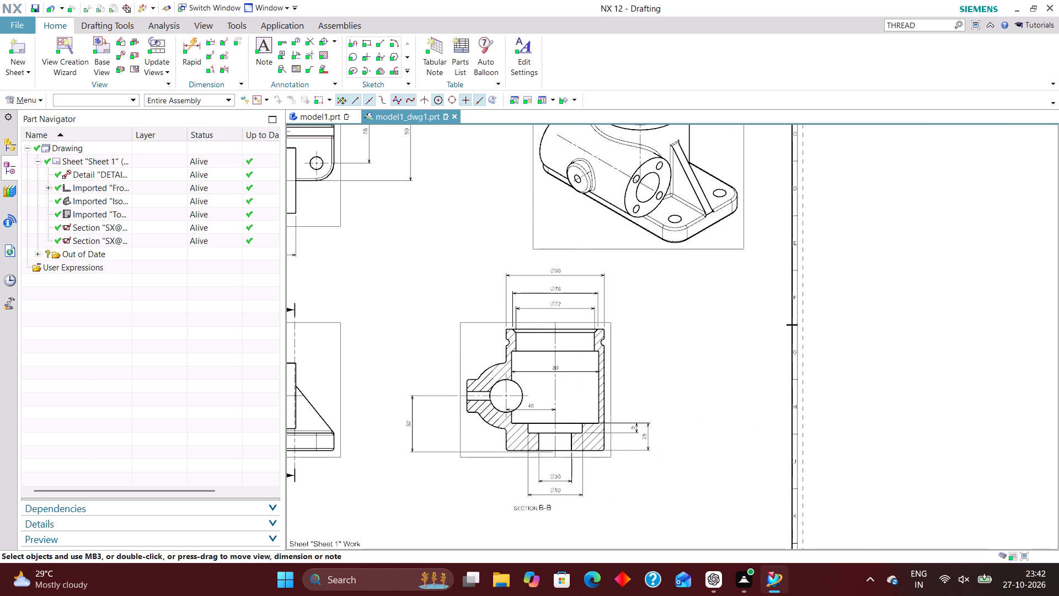
scroll(601, 446, down, 3)
scroll(364, 425, up, 4)
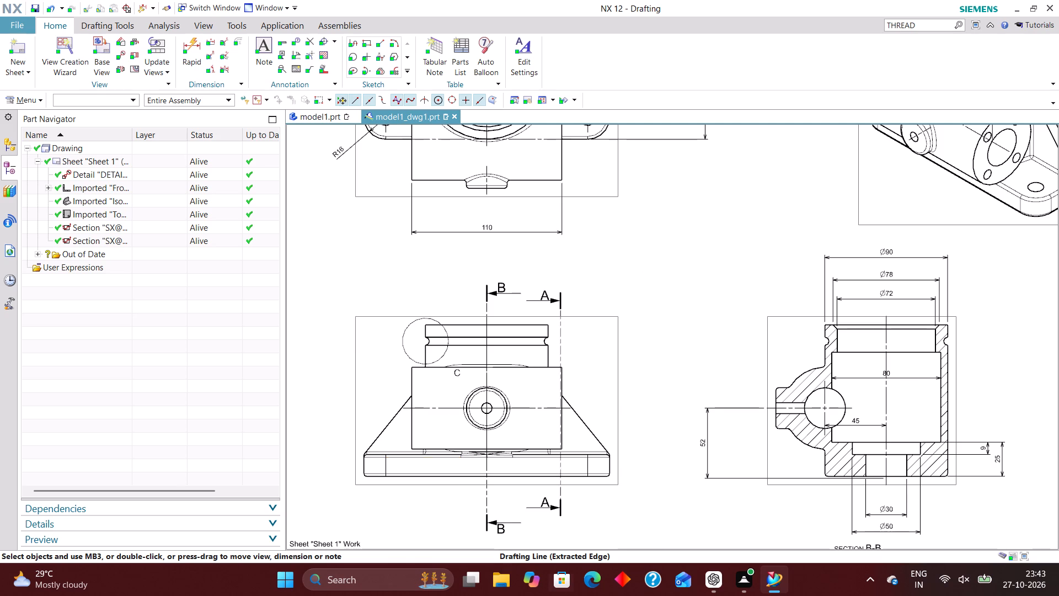
scroll(130, 210, down, 2)
scroll(370, 291, down, 5)
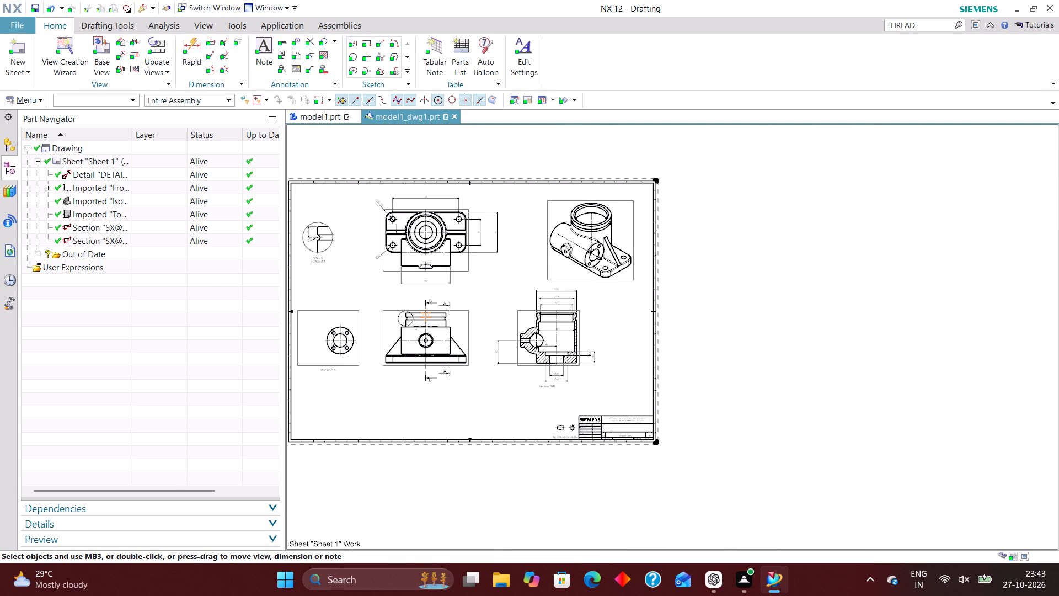
scroll(586, 308, up, 5)
click(196, 44)
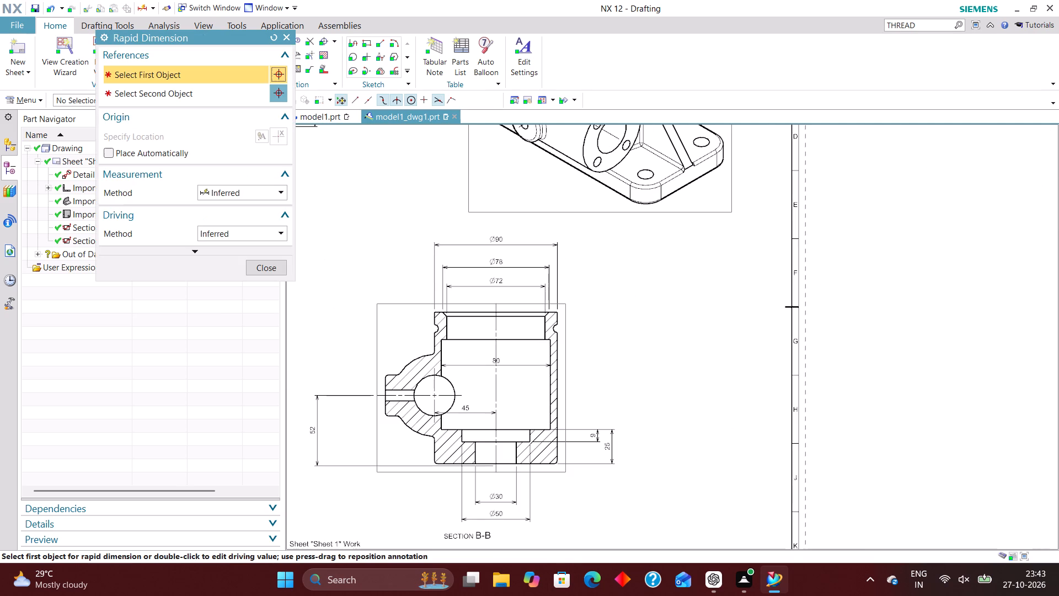
scroll(397, 392, up, 6)
click(351, 397)
scroll(392, 412, down, 3)
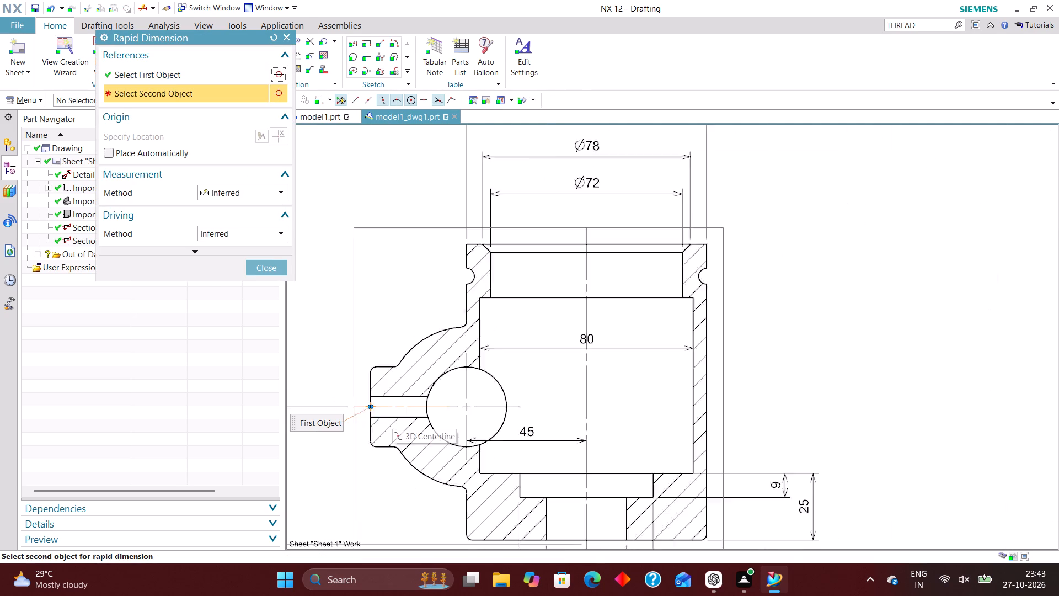
scroll(394, 419, down, 1)
click(545, 310)
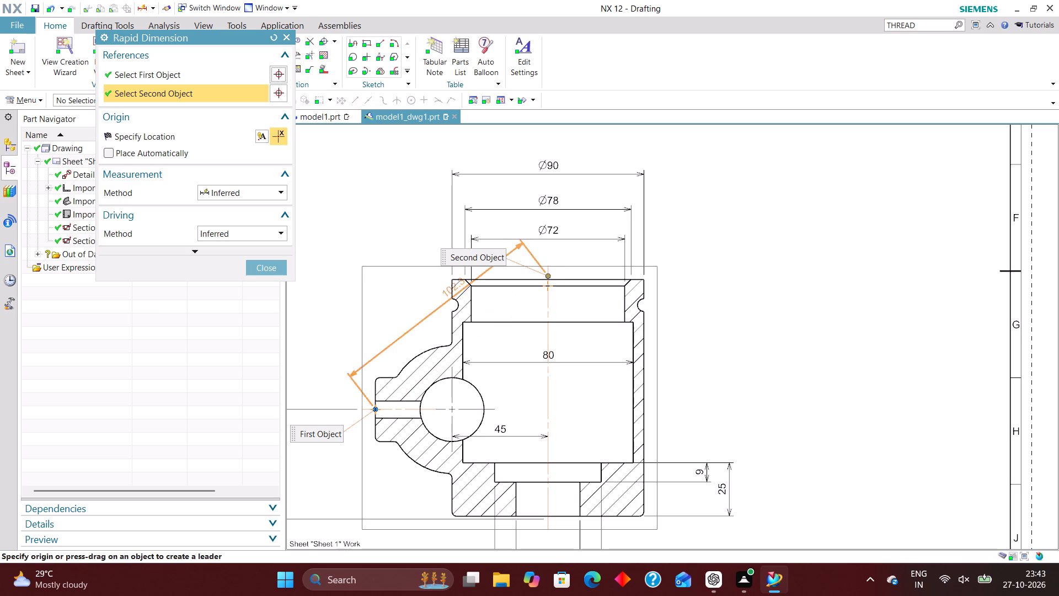
scroll(465, 294, down, 2)
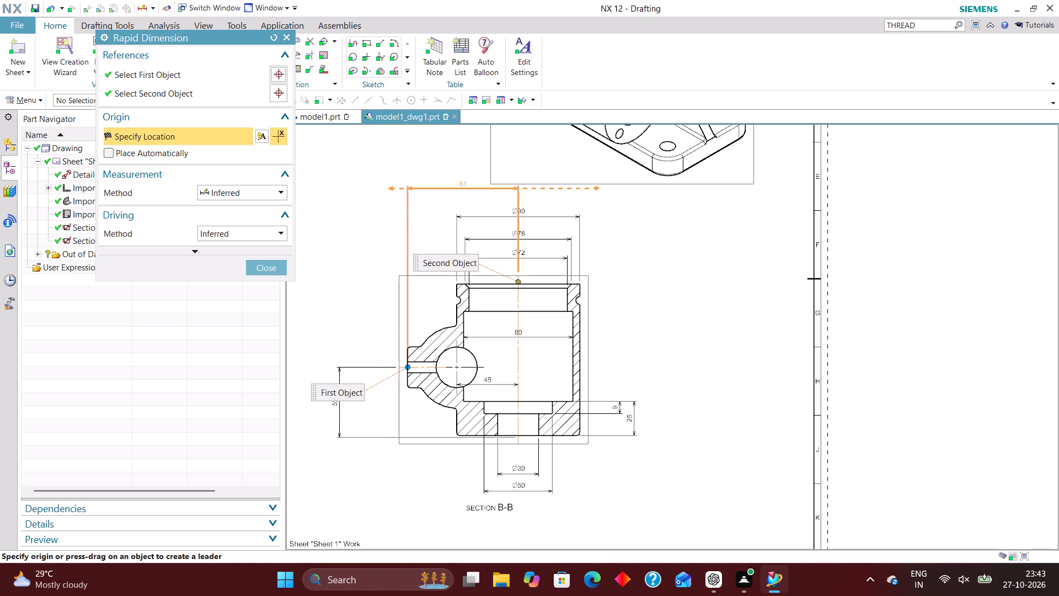
click(462, 190)
Dimension the overall height of section B-B from the bottom face to the top rim, placing it outside the 25 dimension.
scroll(572, 358, down, 4)
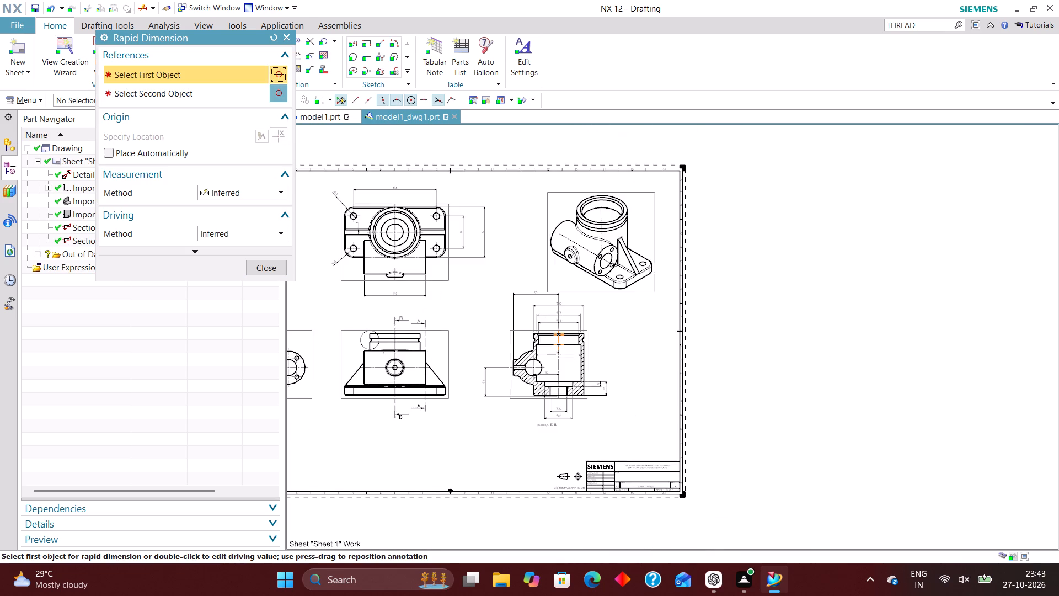
scroll(421, 400, up, 4)
scroll(549, 429, down, 2)
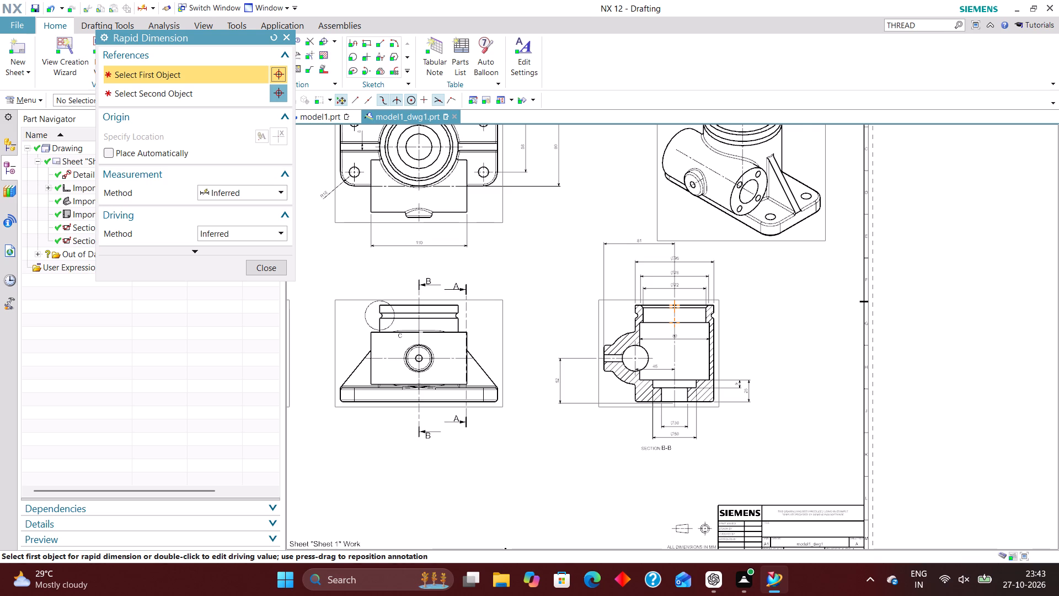
scroll(766, 412, up, 5)
click(600, 366)
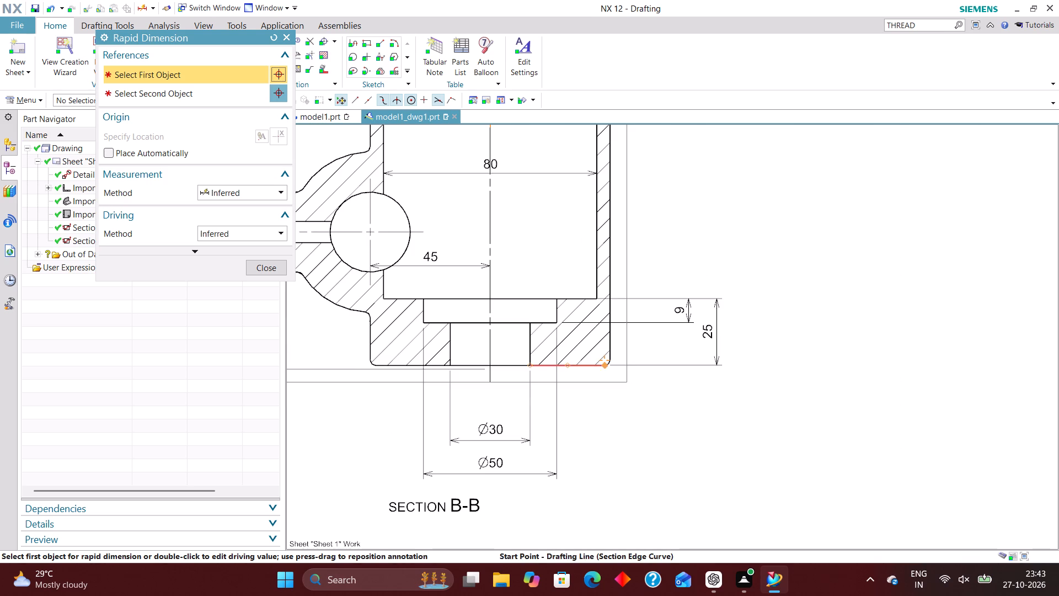
scroll(609, 464, down, 4)
scroll(605, 306, up, 4)
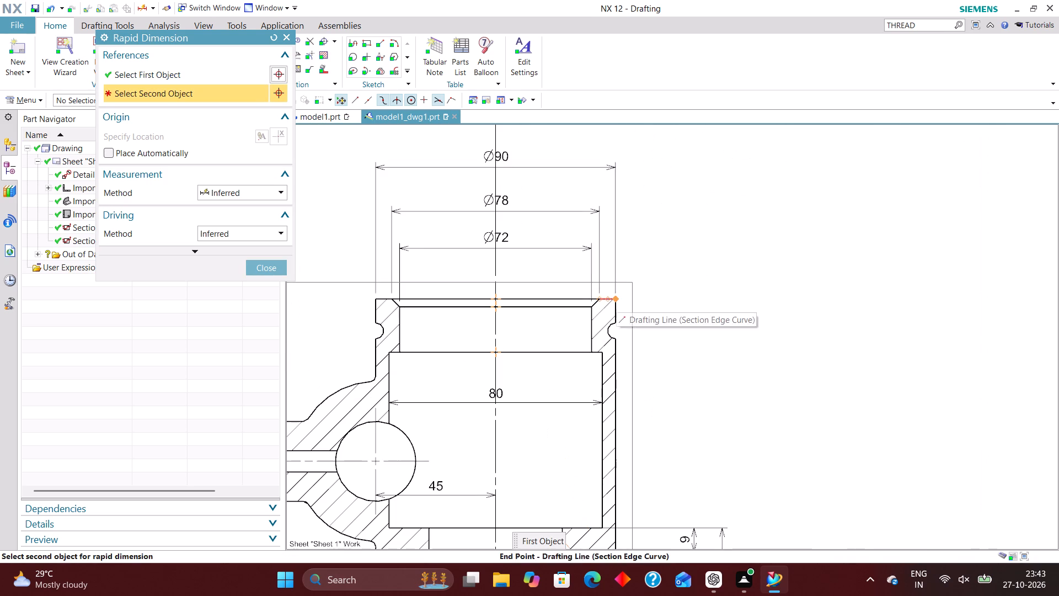
click(616, 298)
click(817, 403)
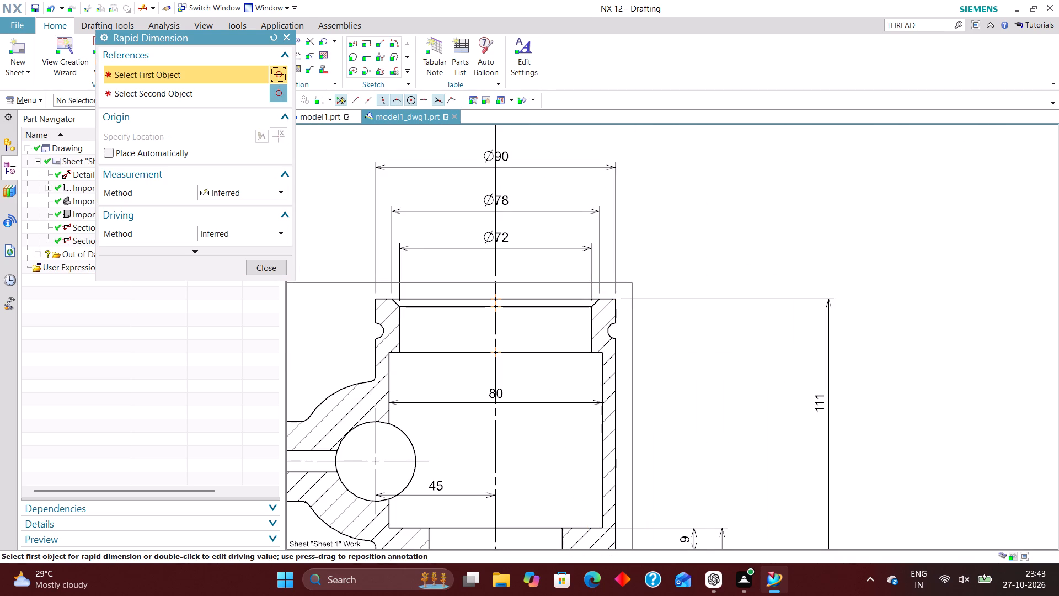
scroll(715, 363, down, 5)
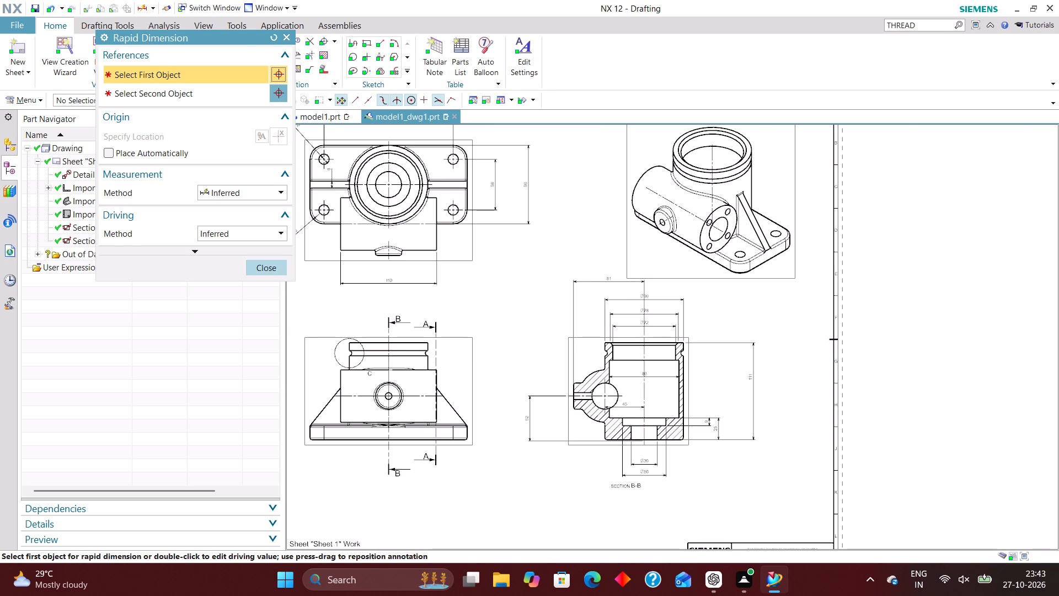
click(279, 270)
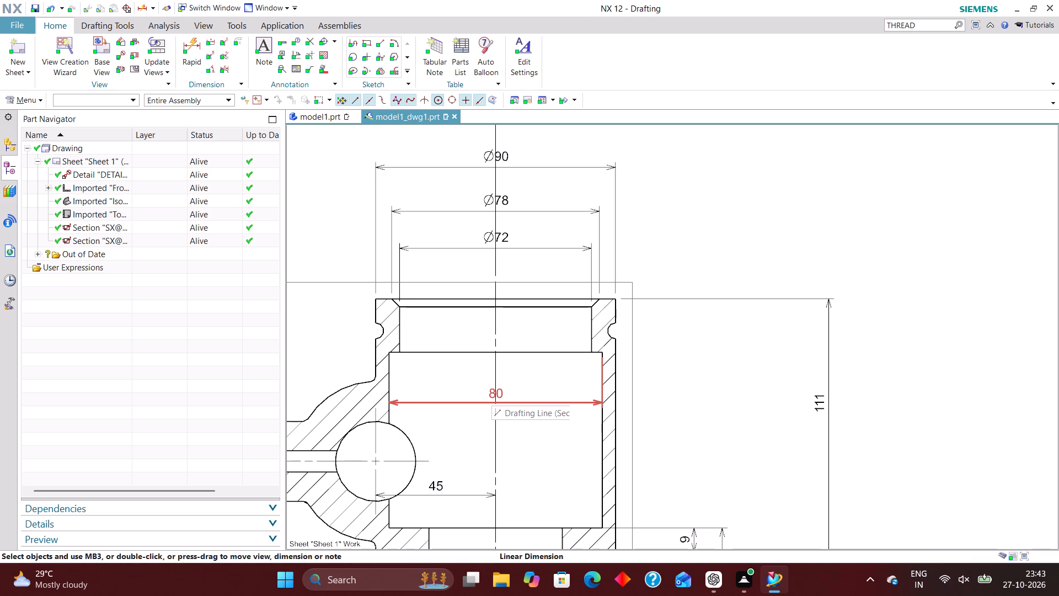
Dimension the depth from the top rim to the upper bore's step in section B-B, placing it between the wall and the 111 dimension.
scroll(612, 369, up, 4)
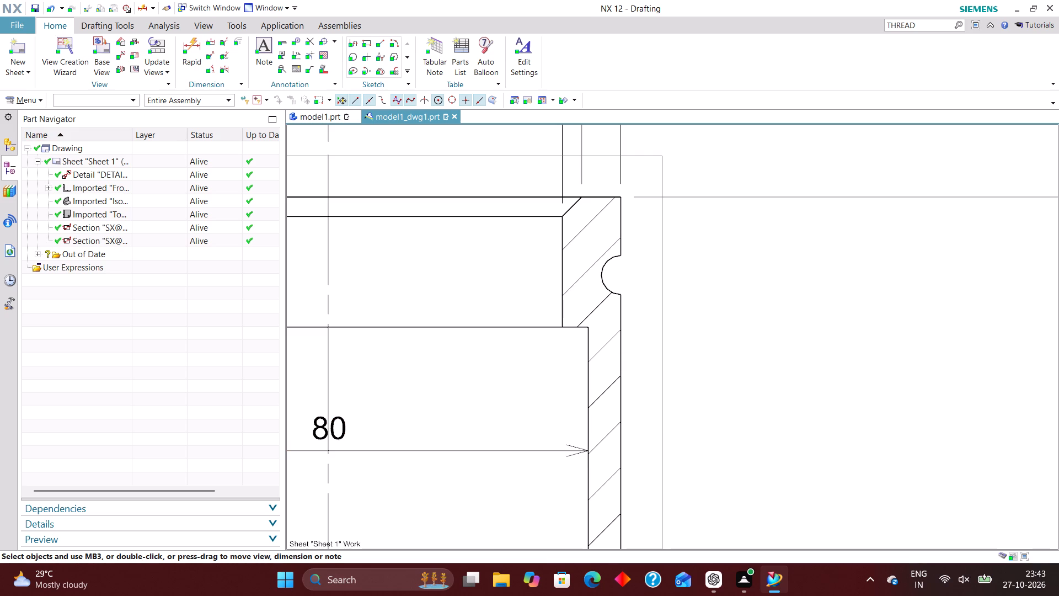
click(198, 47)
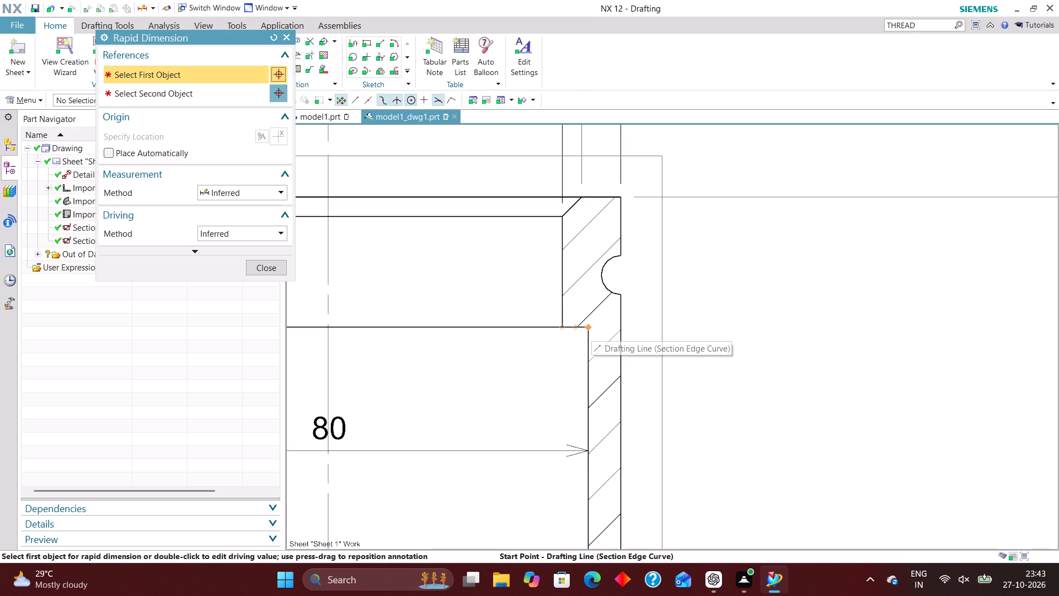
click(589, 327)
click(619, 196)
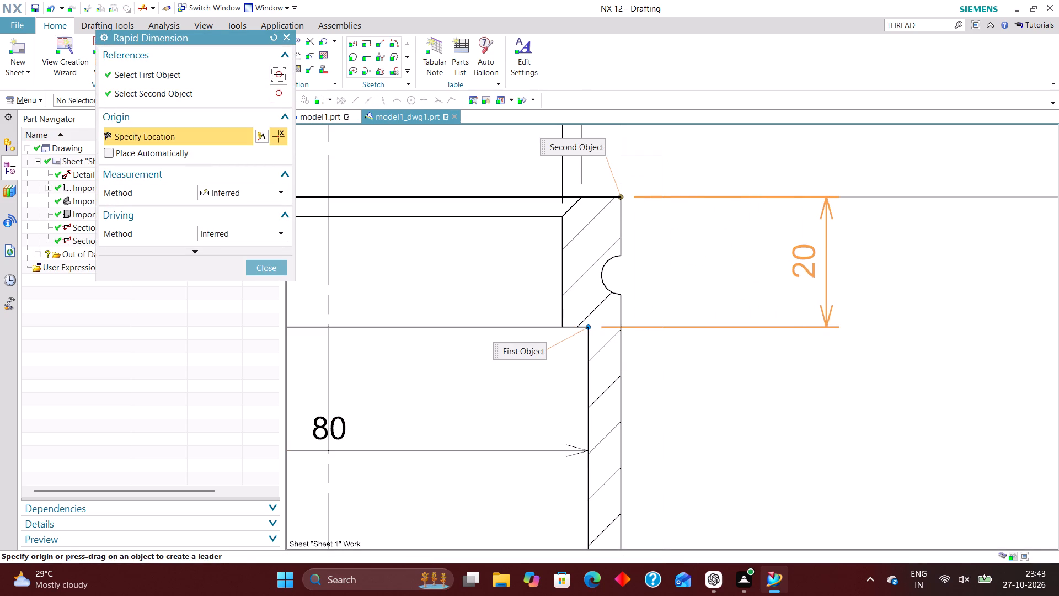
click(802, 254)
scroll(744, 232, down, 7)
scroll(751, 281, up, 4)
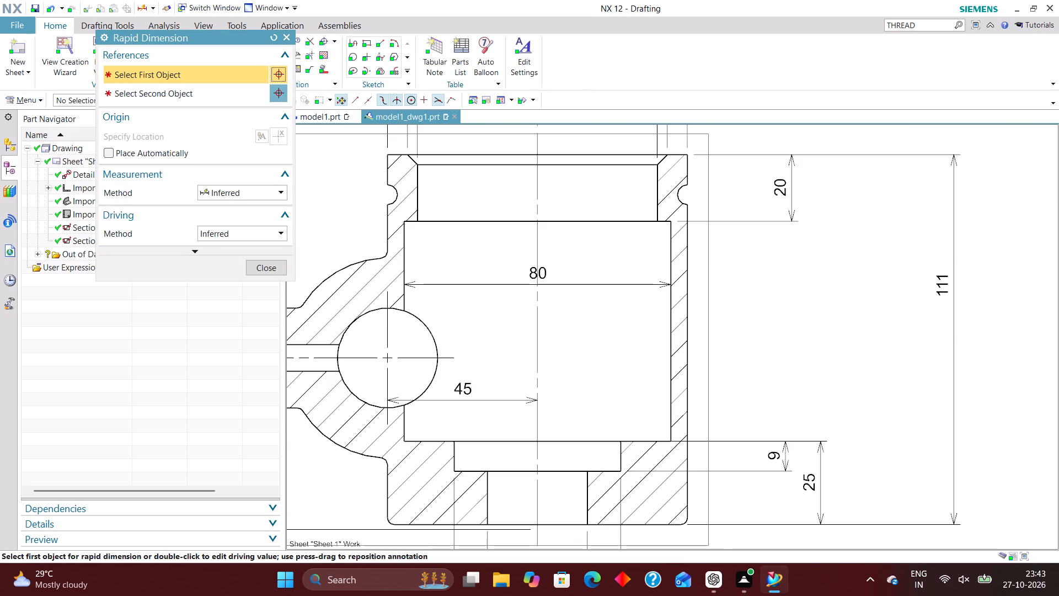
Add a radial dimension to the small fillet joining the side boss to the upper outer wall in section B-B.
scroll(698, 246, down, 3)
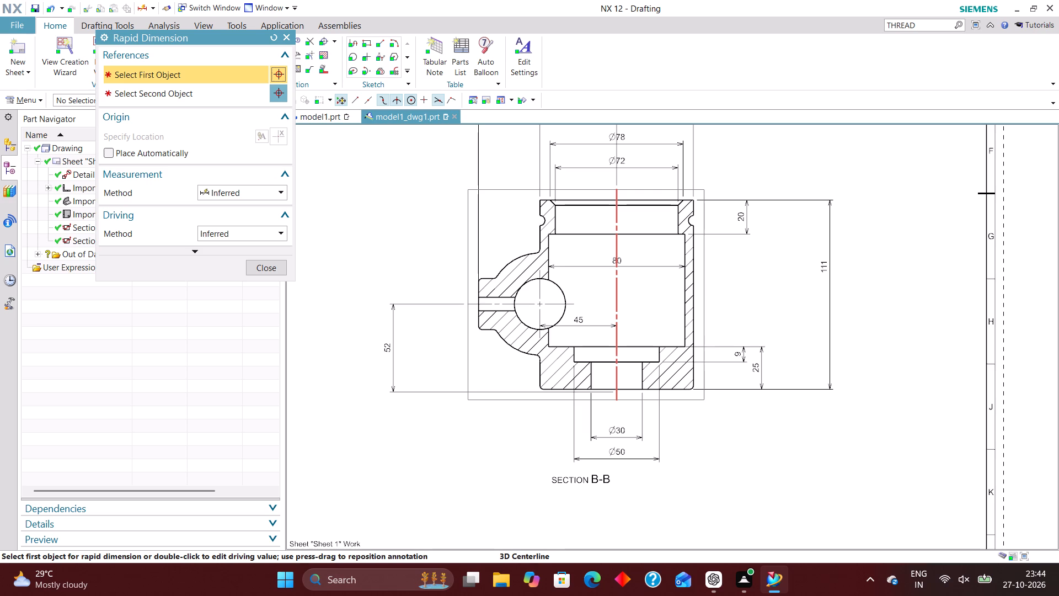
click(248, 189)
click(246, 292)
scroll(533, 257, up, 8)
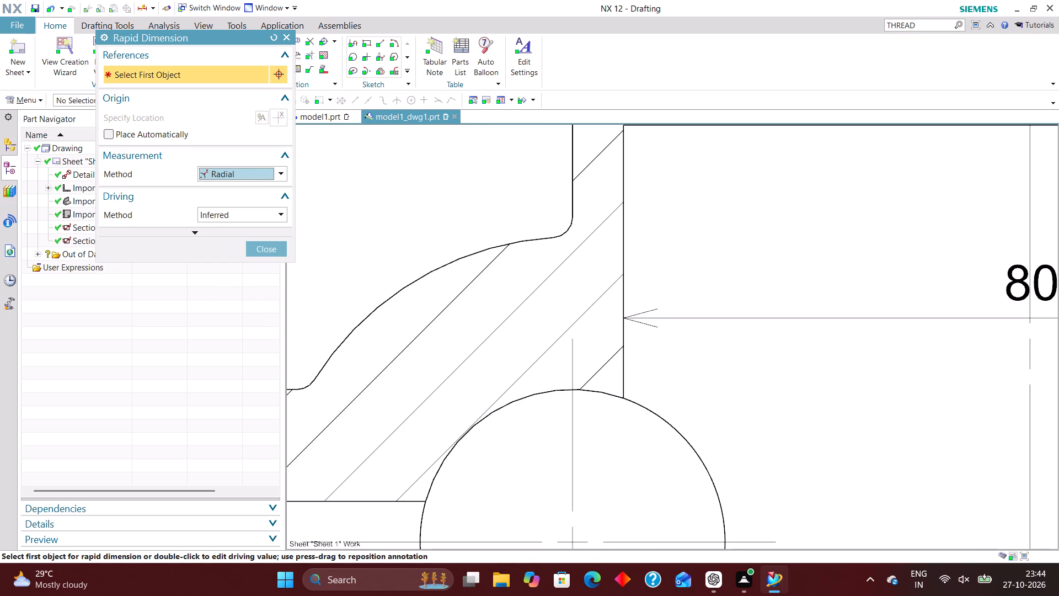
click(565, 233)
scroll(489, 240, down, 6)
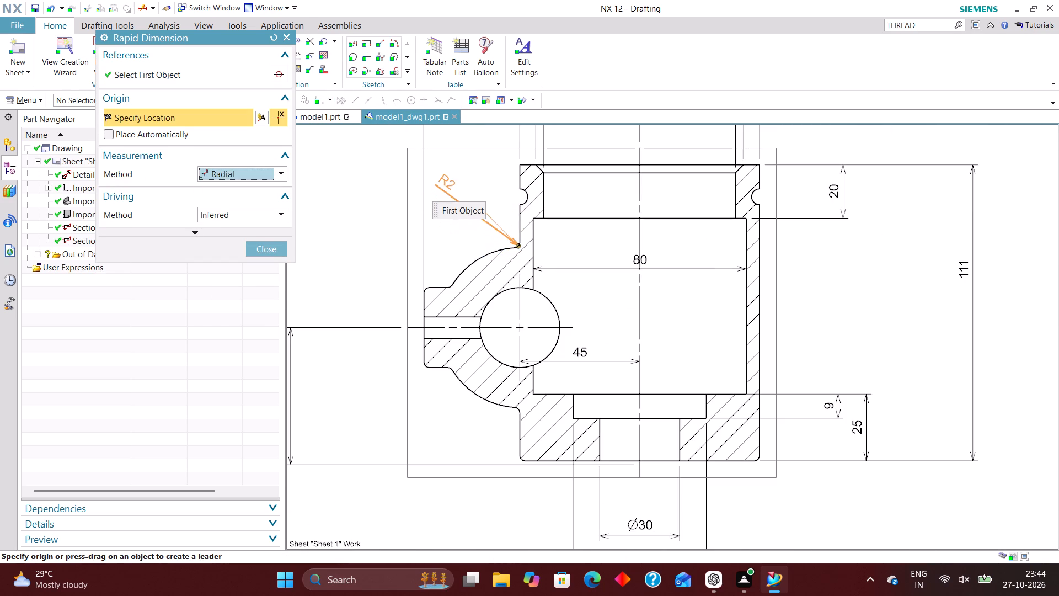
click(443, 178)
scroll(464, 294, down, 2)
scroll(527, 199, up, 4)
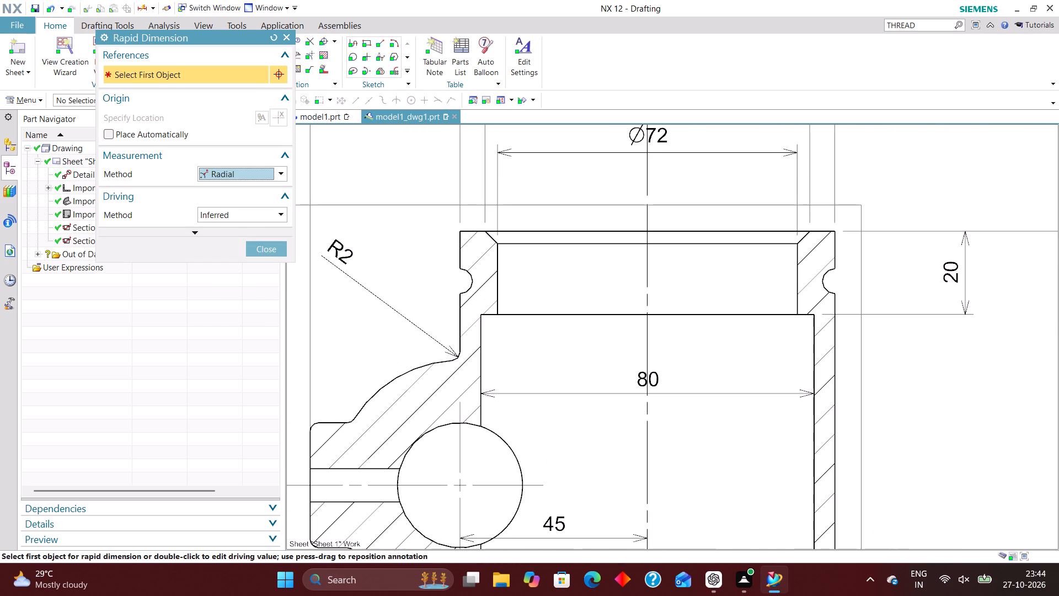
Add an angular dimension between the two inner chamfer edges at section B-B's top rim, placing it above the 81 dimension.
click(280, 169)
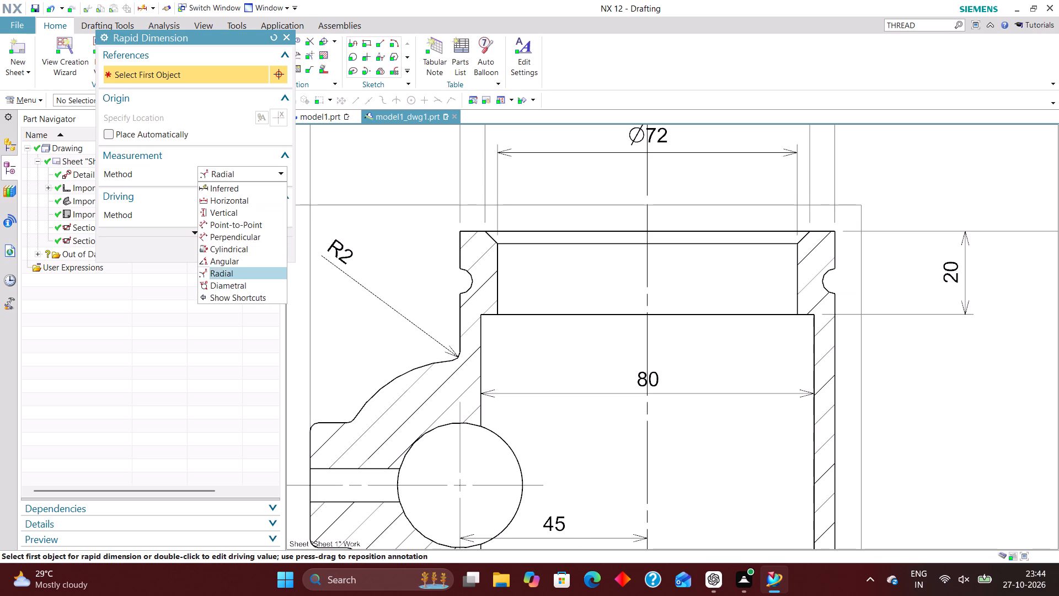
click(240, 263)
scroll(503, 243, up, 4)
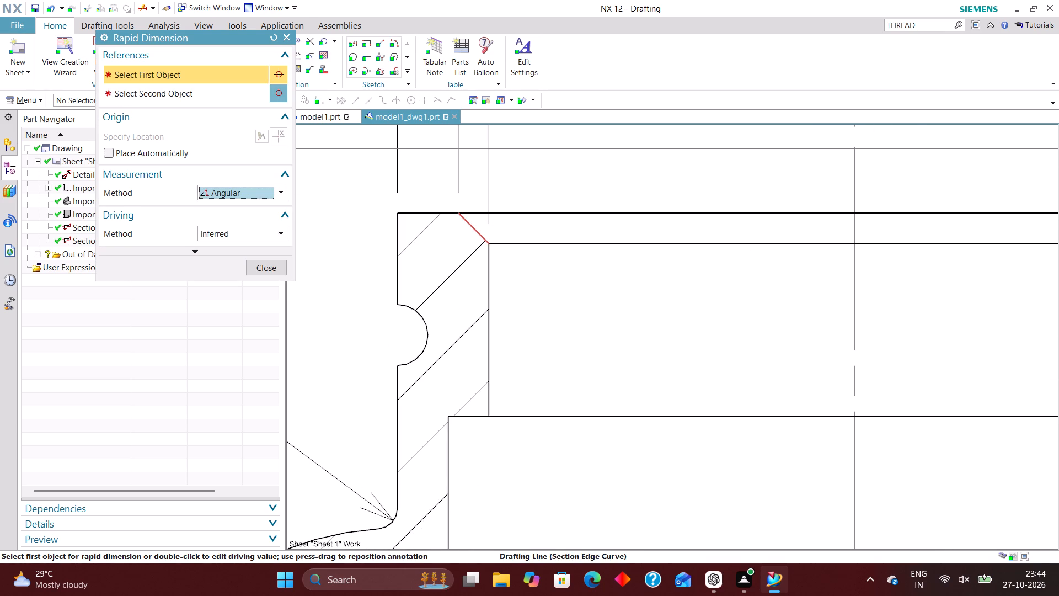
click(478, 232)
scroll(441, 282, down, 5)
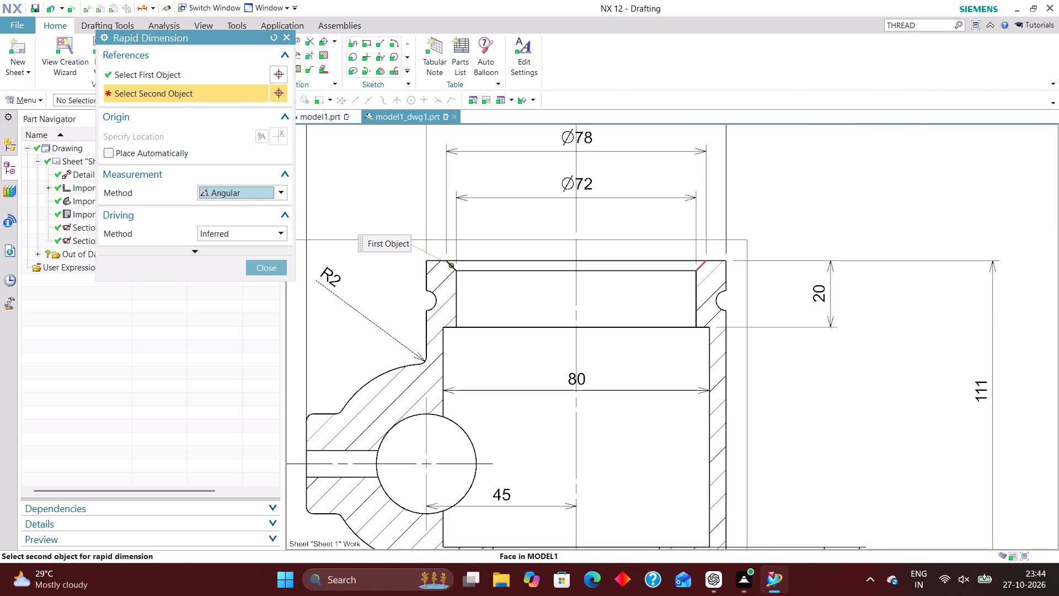
scroll(698, 267, up, 5)
click(703, 265)
scroll(716, 299, down, 6)
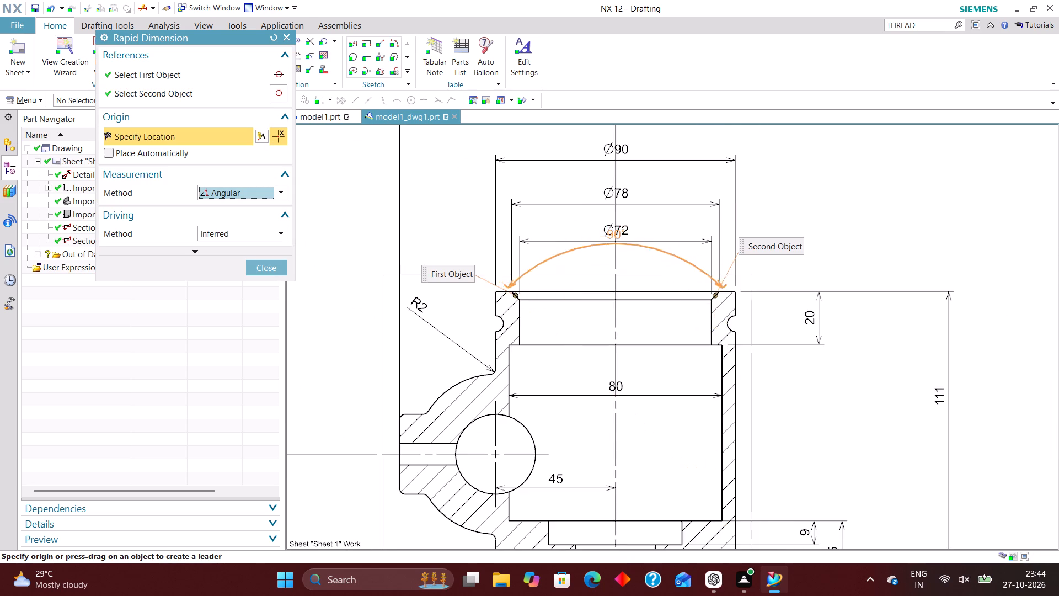
scroll(614, 242, down, 4)
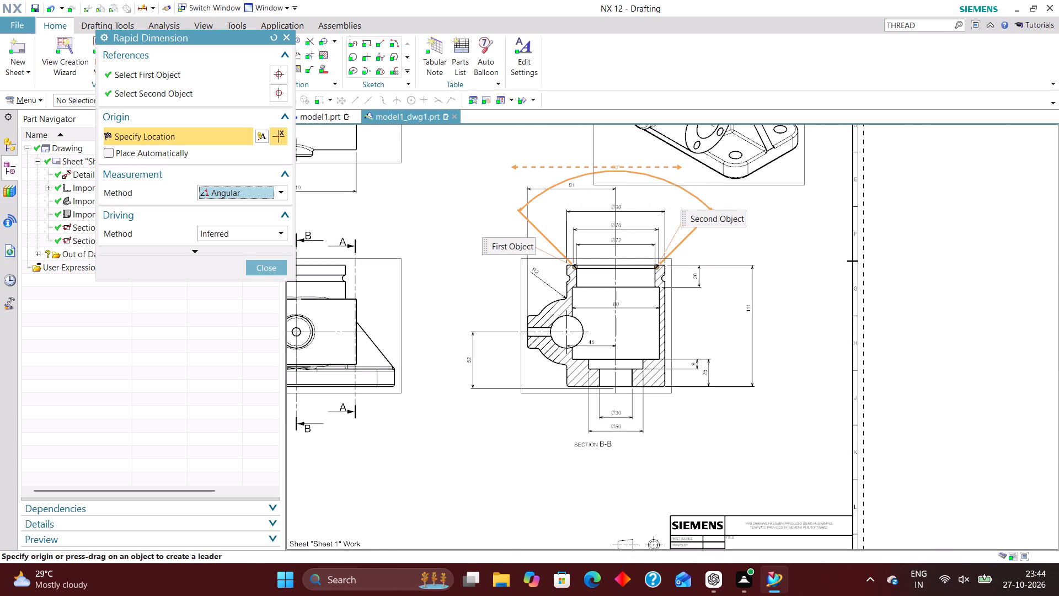
click(618, 163)
click(269, 264)
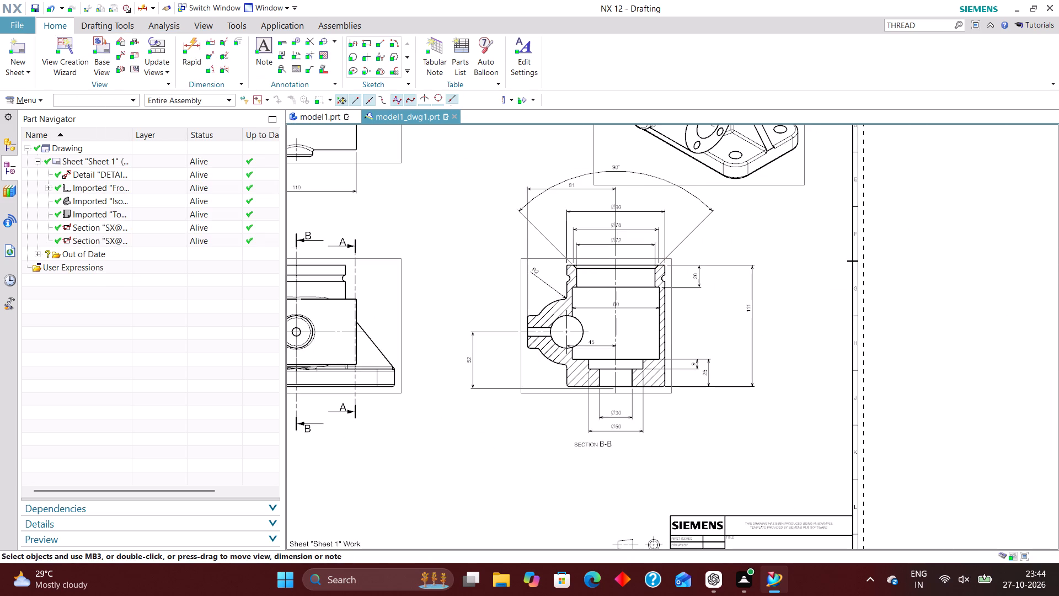
Move the 81 dimension from above section B-B to just below the Ø50 dimension, shifting the view label aside to make room.
scroll(569, 214, up, 3)
drag(576, 160, 576, 182)
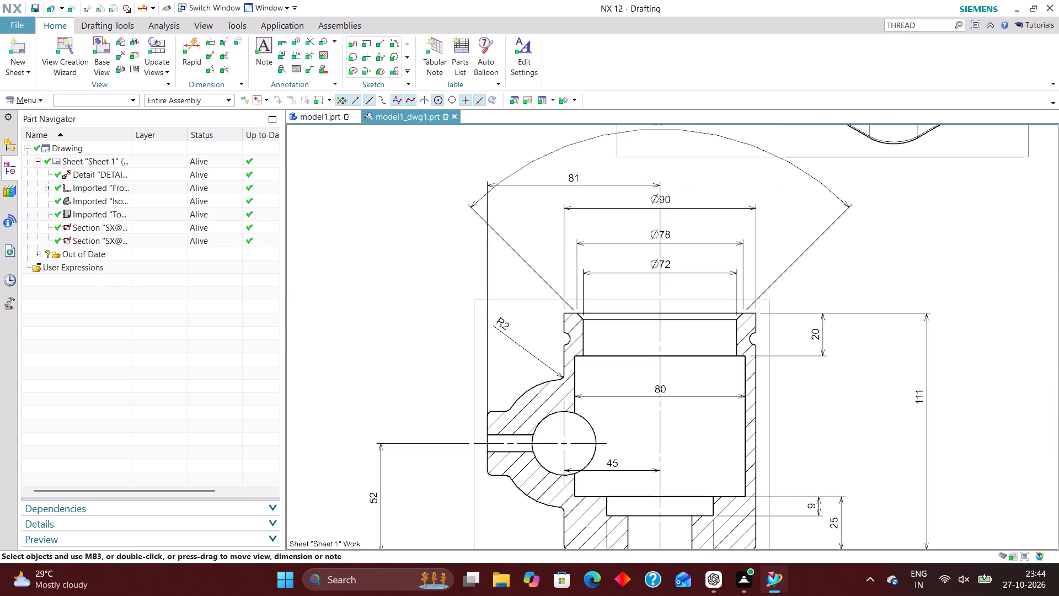
scroll(509, 185, down, 4)
scroll(555, 272, up, 1)
drag(535, 162, 547, 288)
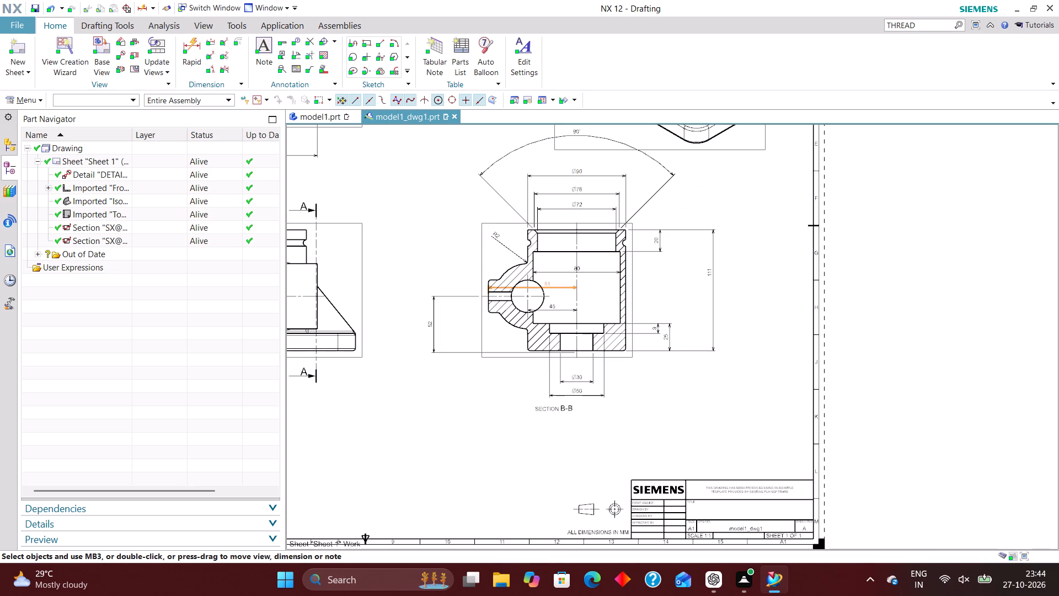
drag(547, 288, 540, 409)
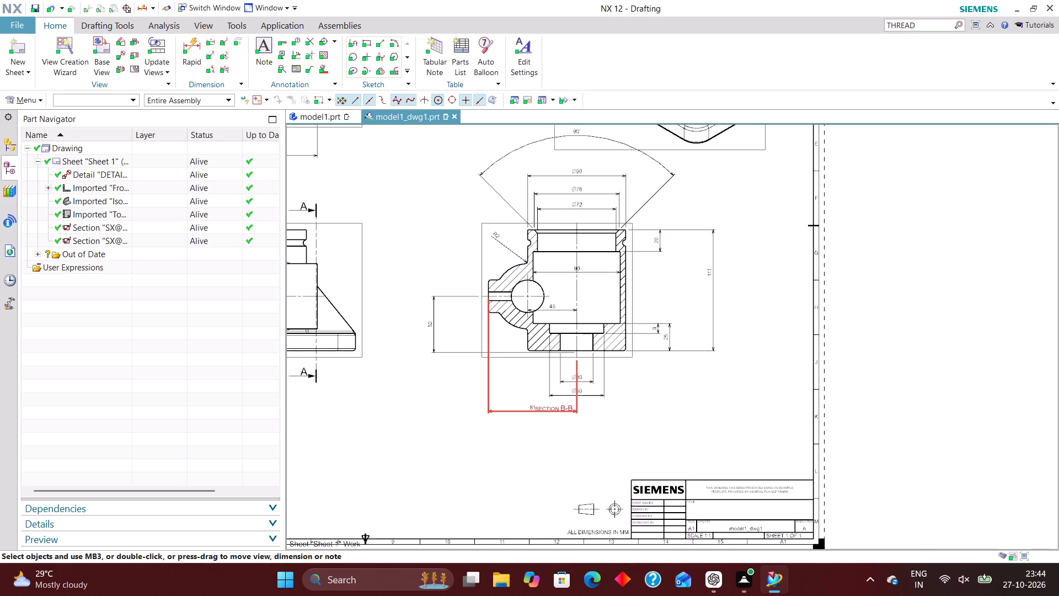
drag(551, 407, 662, 413)
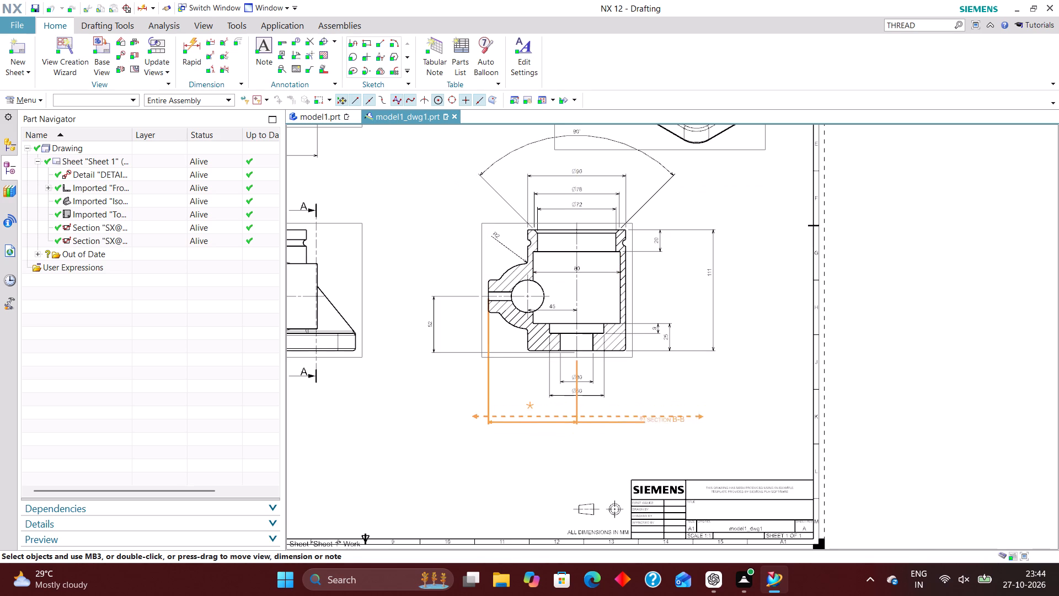
drag(662, 413, 655, 412)
right_drag(607, 424, 613, 419)
drag(649, 416, 654, 411)
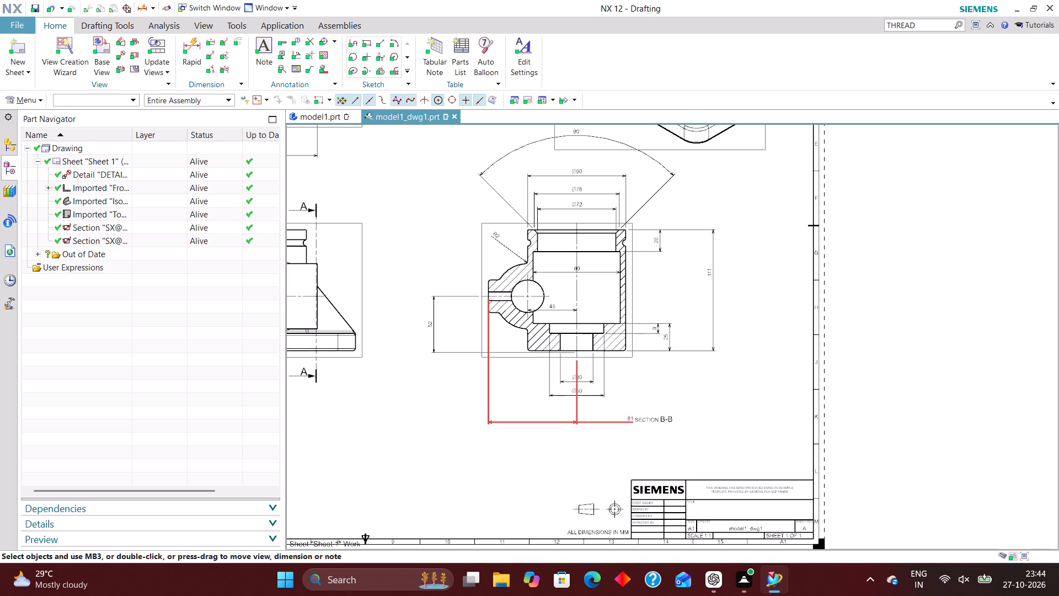
right_drag(609, 417, 484, 425)
drag(563, 421, 541, 408)
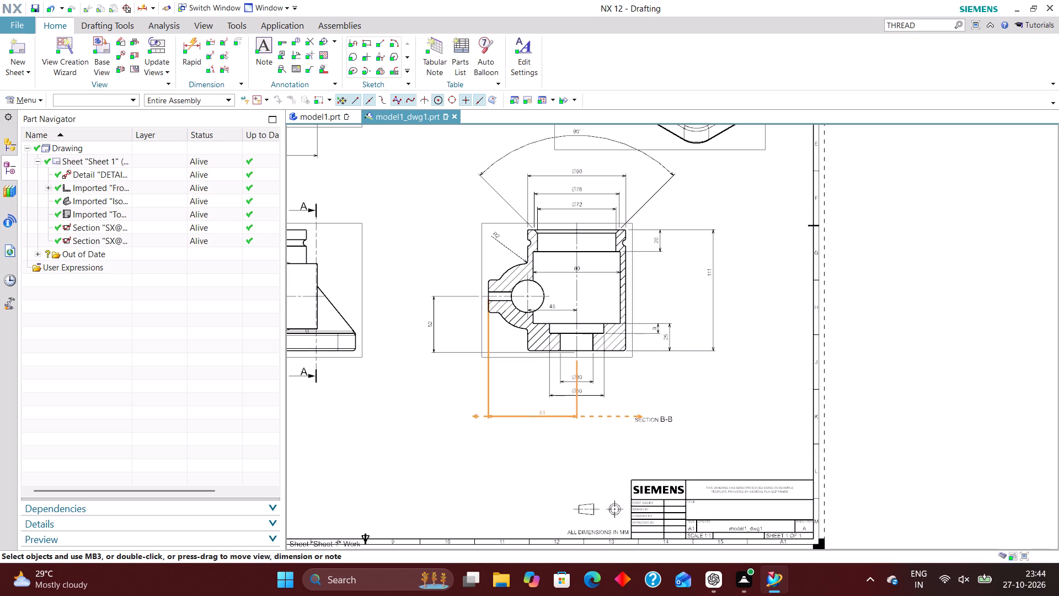
drag(541, 408, 532, 394)
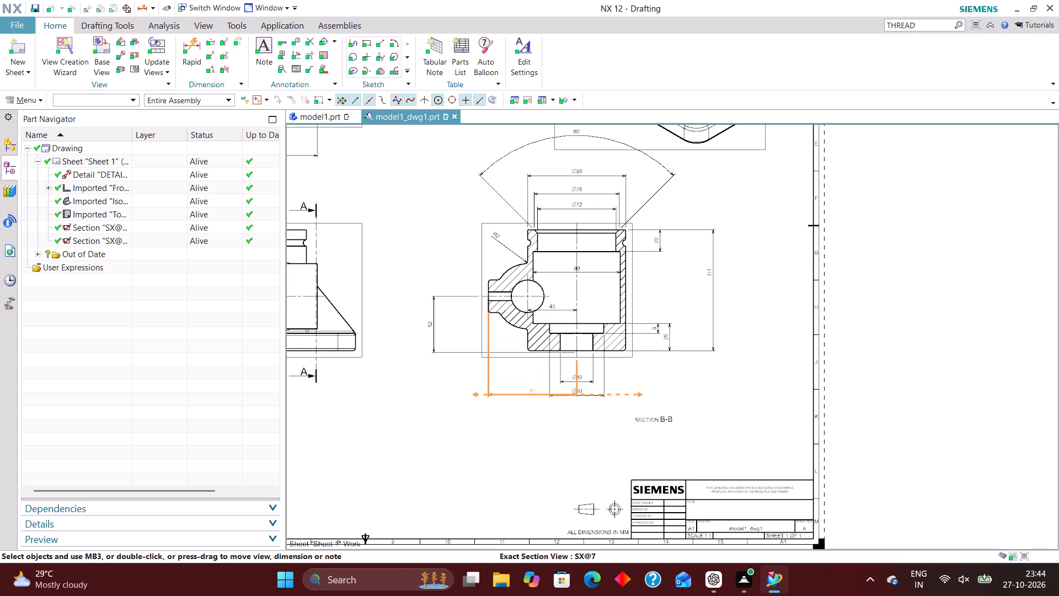
drag(532, 394, 533, 401)
Move the SECTION B-B label up beside the Ø30 dimension.
drag(661, 421, 658, 421)
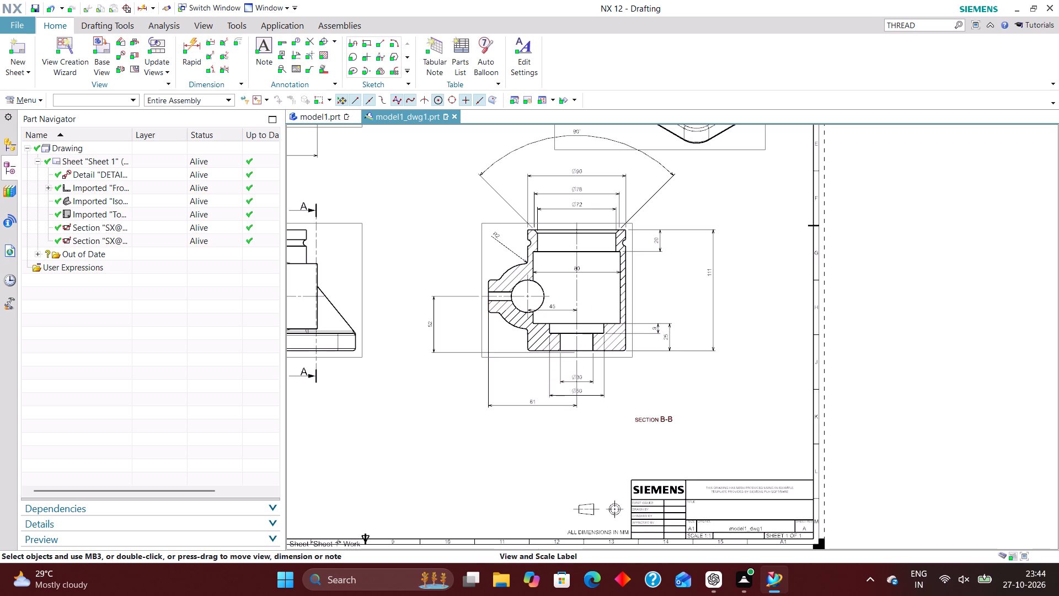
drag(658, 421, 639, 383)
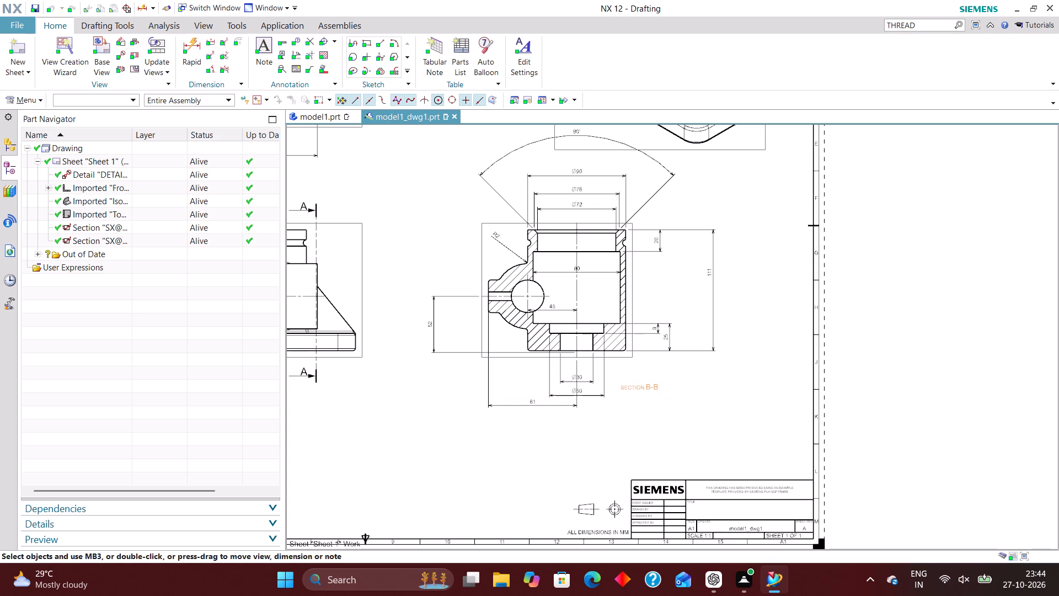
drag(639, 383, 633, 375)
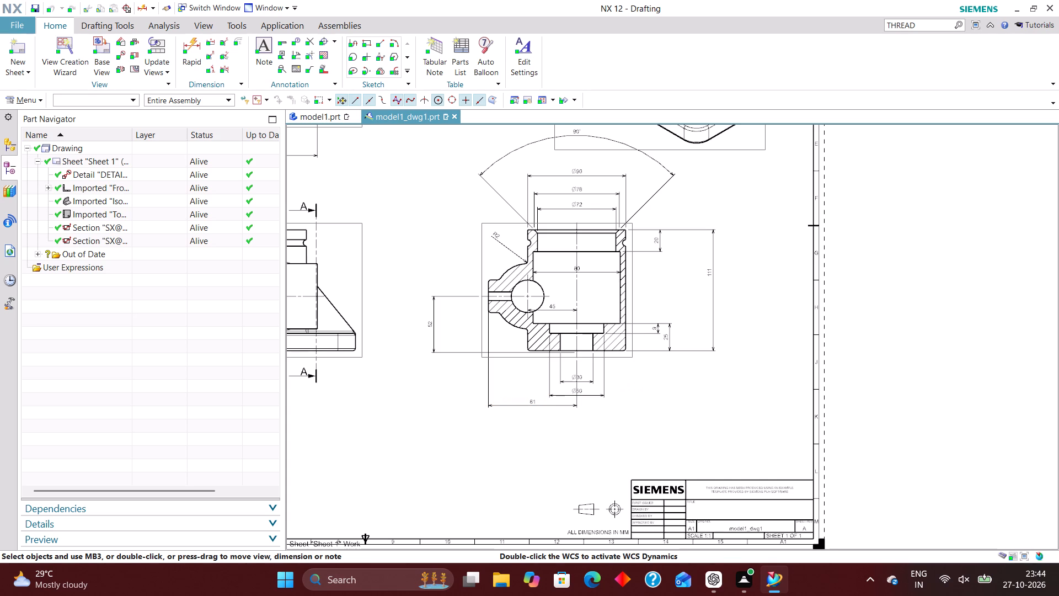
Move the 90° chamfer angle dimension down, closer to the Ø90 dimension above section B-B.
scroll(633, 433, down, 2)
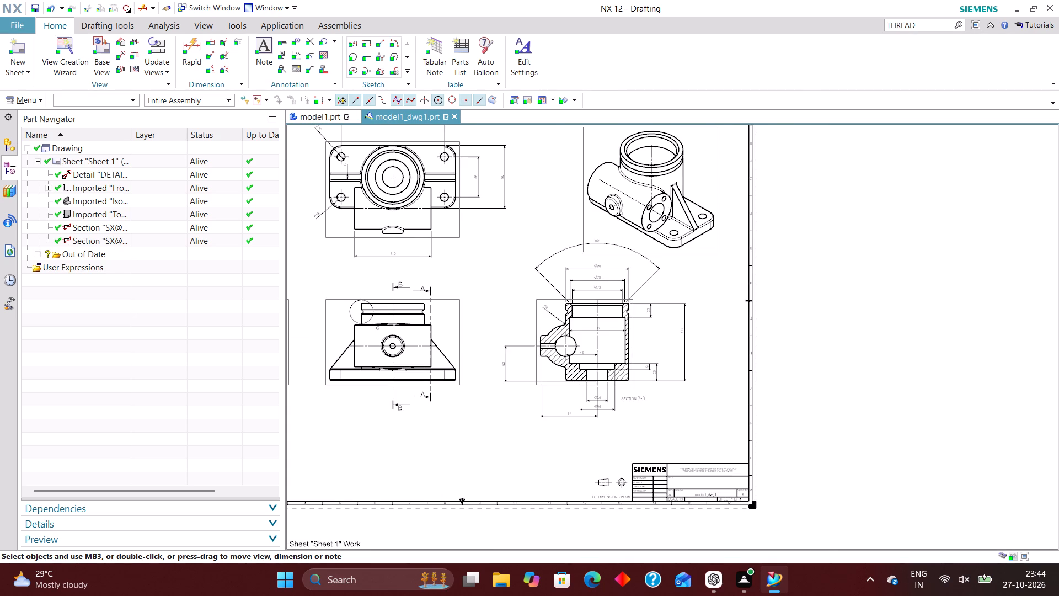
scroll(605, 249, up, 4)
drag(589, 225, 587, 249)
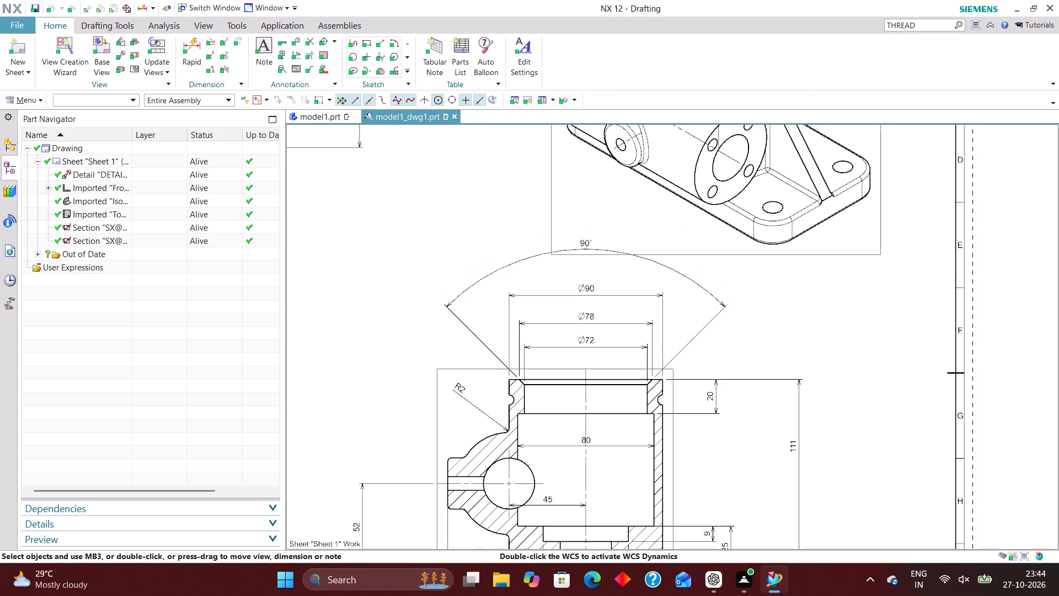
scroll(677, 243, down, 4)
scroll(633, 339, up, 5)
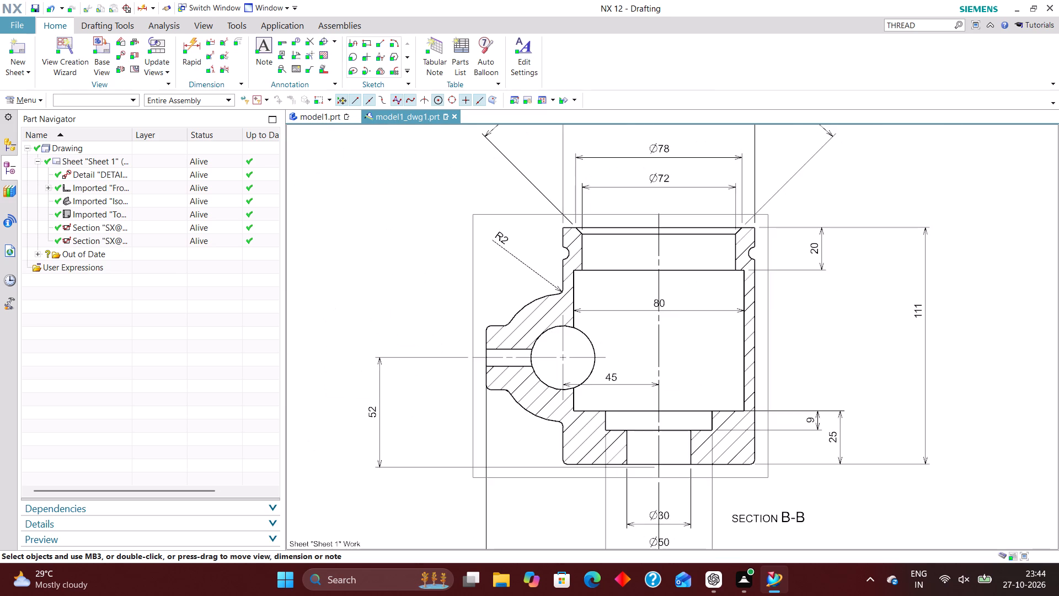
Set the Rapid Dimension measurement method to Inferred.
scroll(589, 328, down, 5)
scroll(396, 375, down, 2)
scroll(384, 364, up, 5)
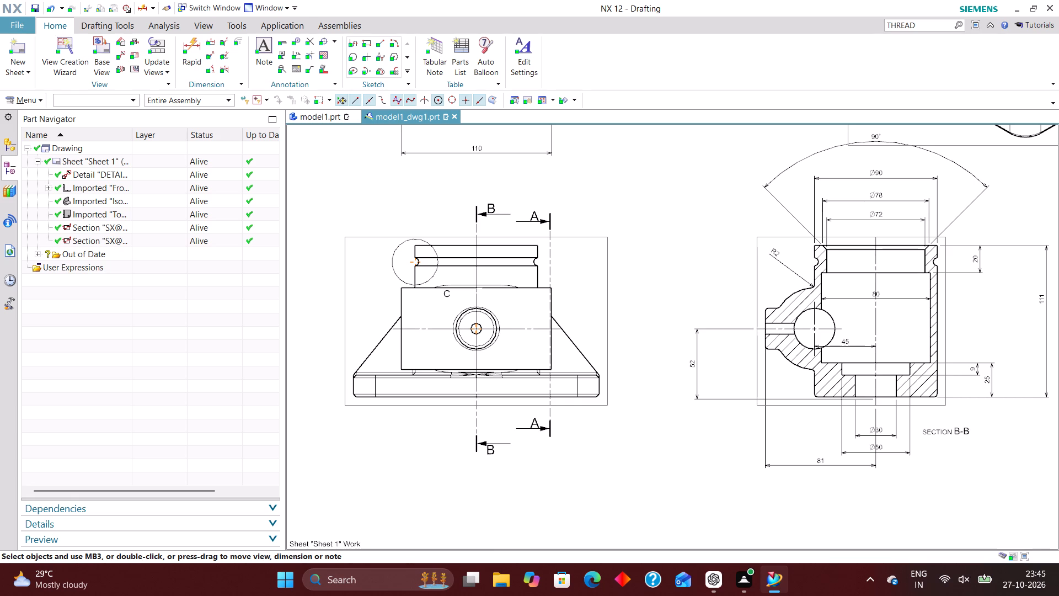
ctrl+click(194, 44)
ctrl+scroll(351, 410, up, 2)
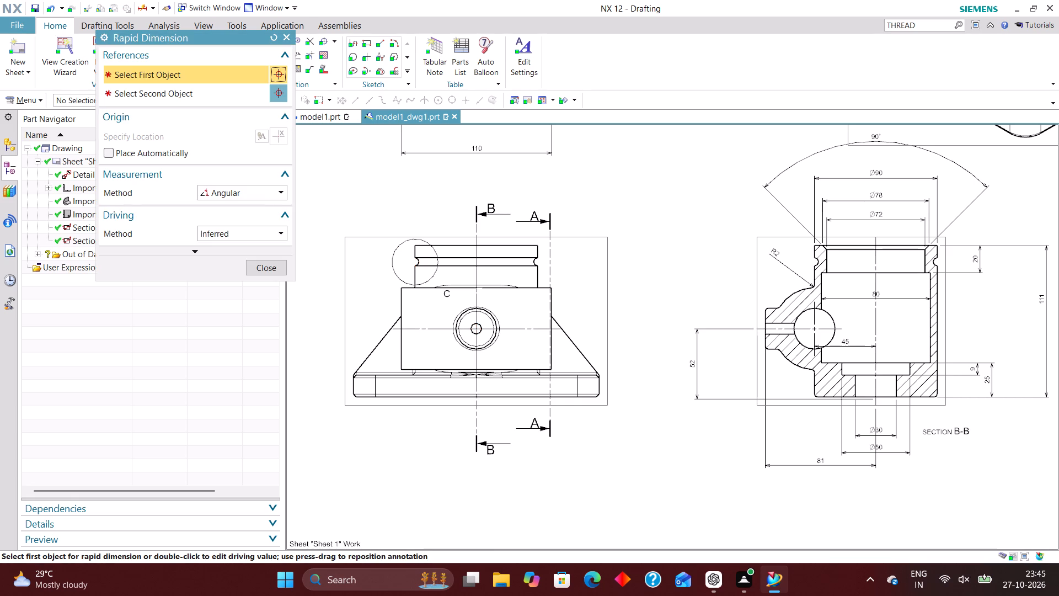
ctrl+scroll(352, 409, up, 10)
ctrl+click(263, 190)
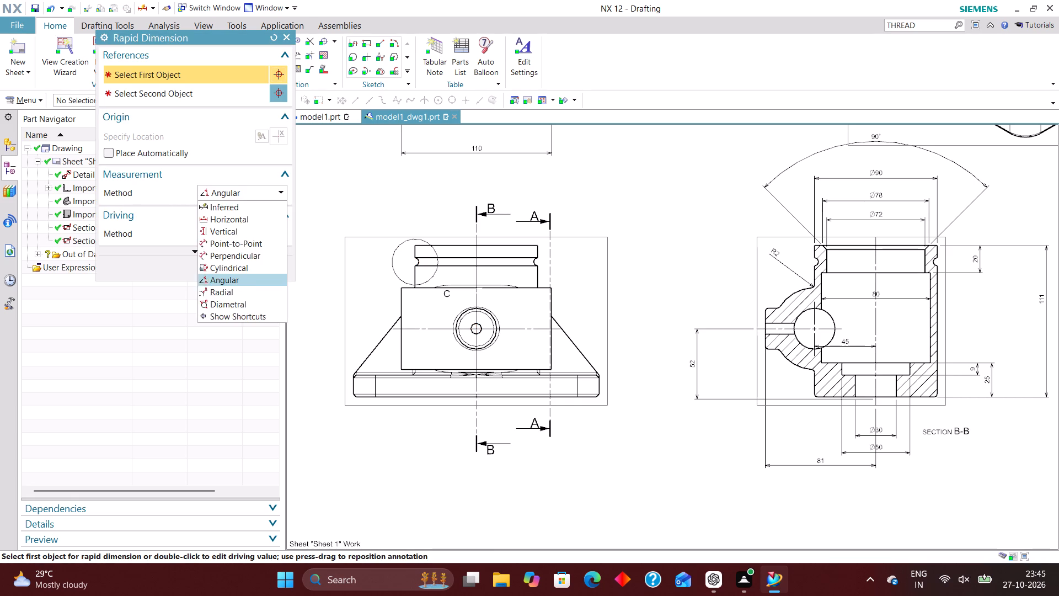
ctrl+click(258, 210)
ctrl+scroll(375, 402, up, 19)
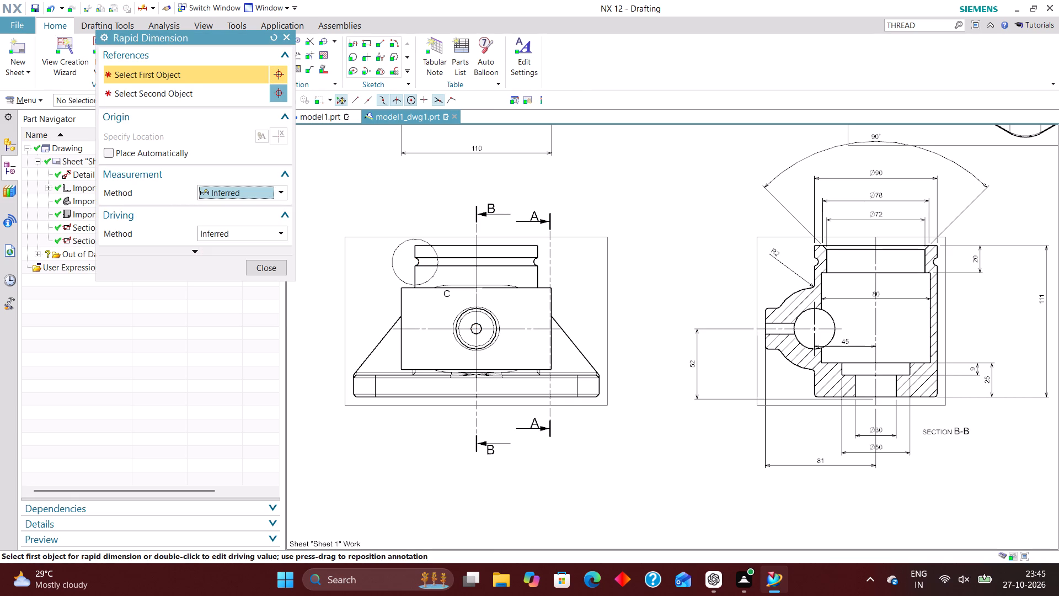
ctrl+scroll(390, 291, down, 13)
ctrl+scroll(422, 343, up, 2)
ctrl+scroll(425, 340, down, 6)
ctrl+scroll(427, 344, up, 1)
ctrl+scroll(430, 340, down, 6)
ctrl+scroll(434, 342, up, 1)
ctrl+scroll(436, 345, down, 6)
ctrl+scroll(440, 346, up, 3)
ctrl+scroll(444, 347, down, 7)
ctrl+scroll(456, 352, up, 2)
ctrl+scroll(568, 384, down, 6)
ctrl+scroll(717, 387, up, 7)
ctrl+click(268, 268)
Dimension the overall width of the base plate in the front view, placing it below the section B arrow.
ctrl+scroll(440, 324, down, 16)
scroll(683, 353, up, 1)
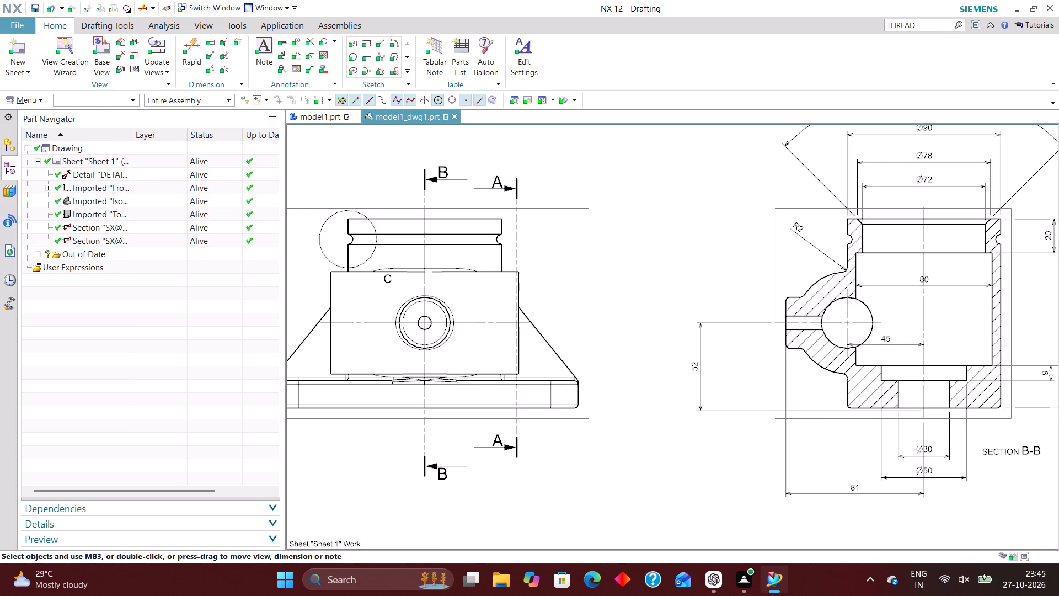
scroll(650, 365, up, 4)
scroll(671, 342, down, 11)
scroll(622, 387, up, 5)
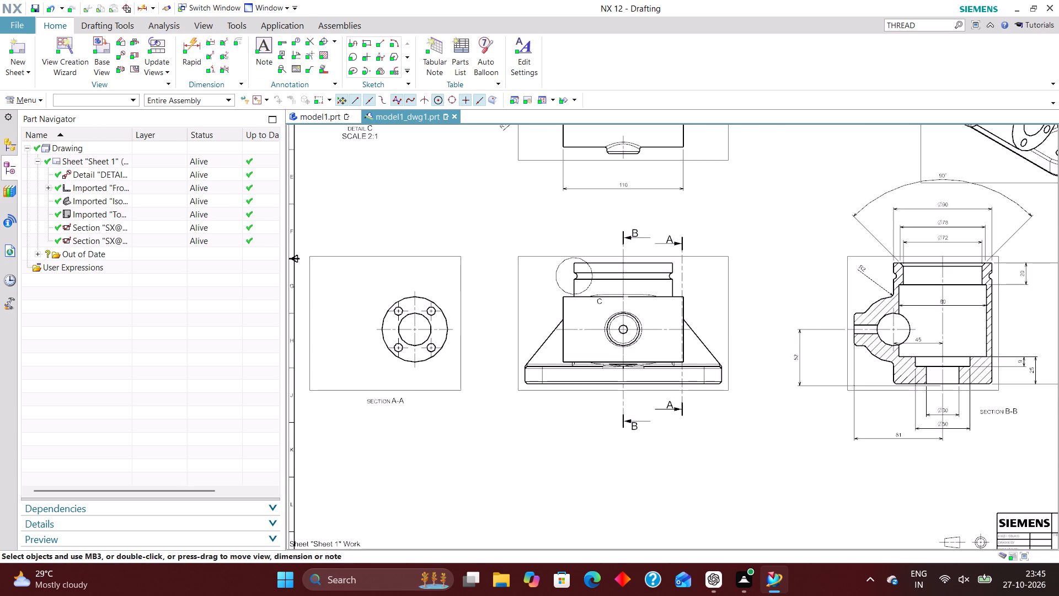
right_drag(755, 331, 659, 374)
scroll(585, 443, up, 5)
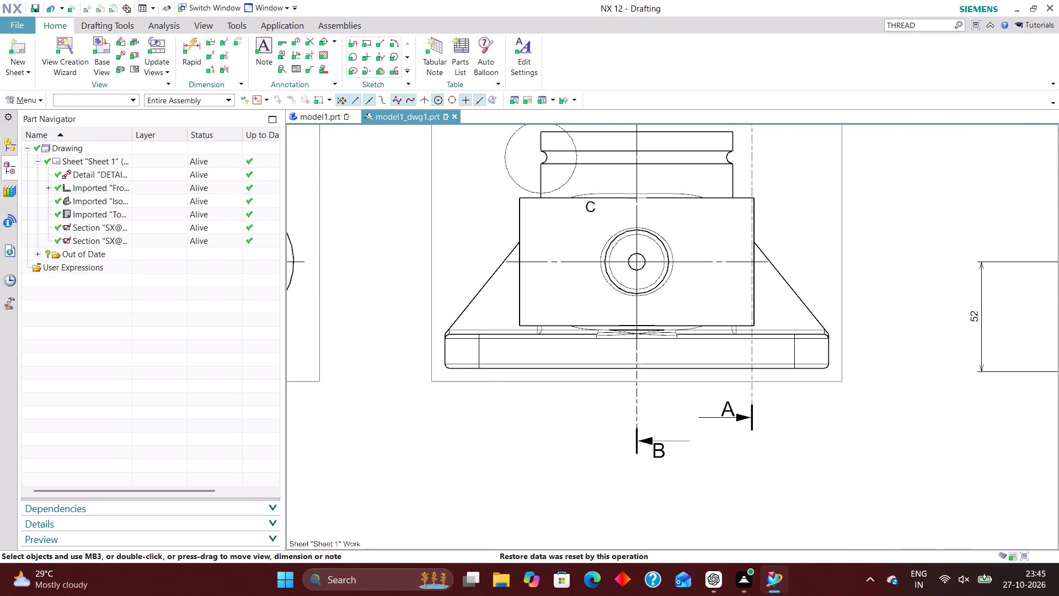
click(189, 41)
scroll(451, 354, up, 5)
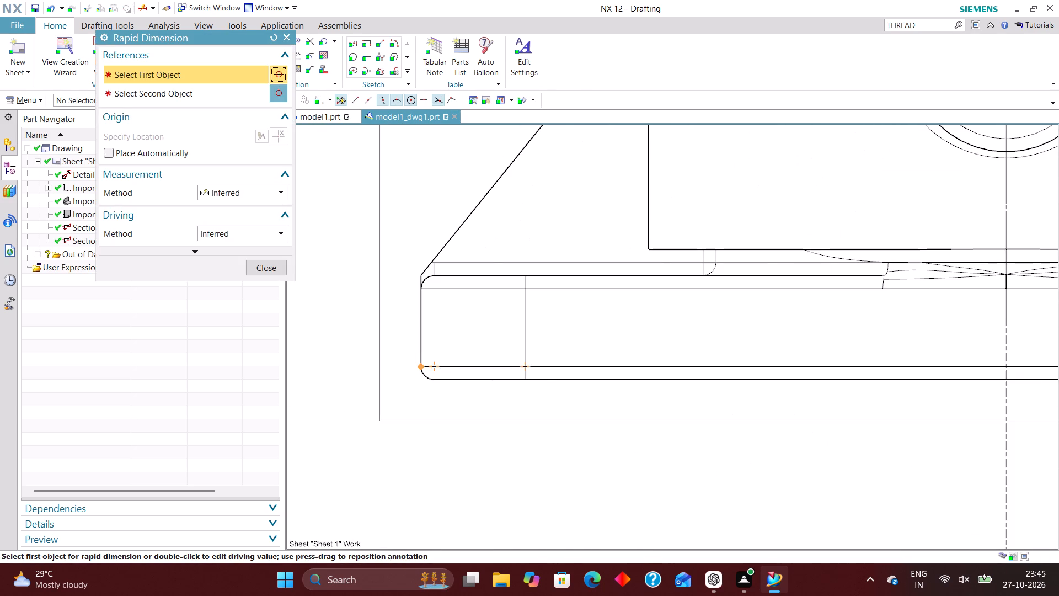
click(423, 365)
scroll(336, 371, down, 4)
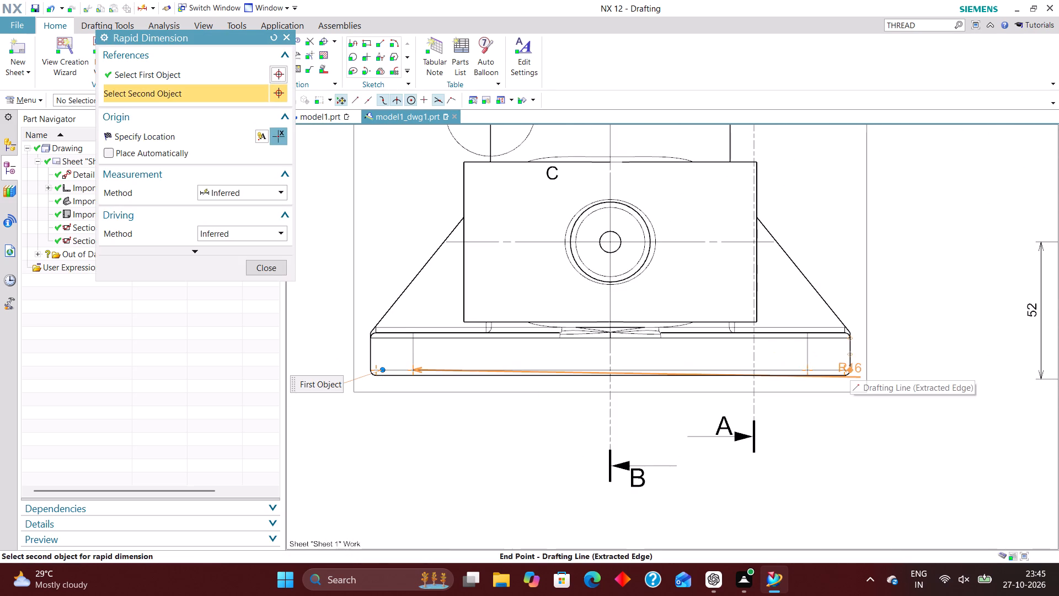
click(850, 365)
click(612, 503)
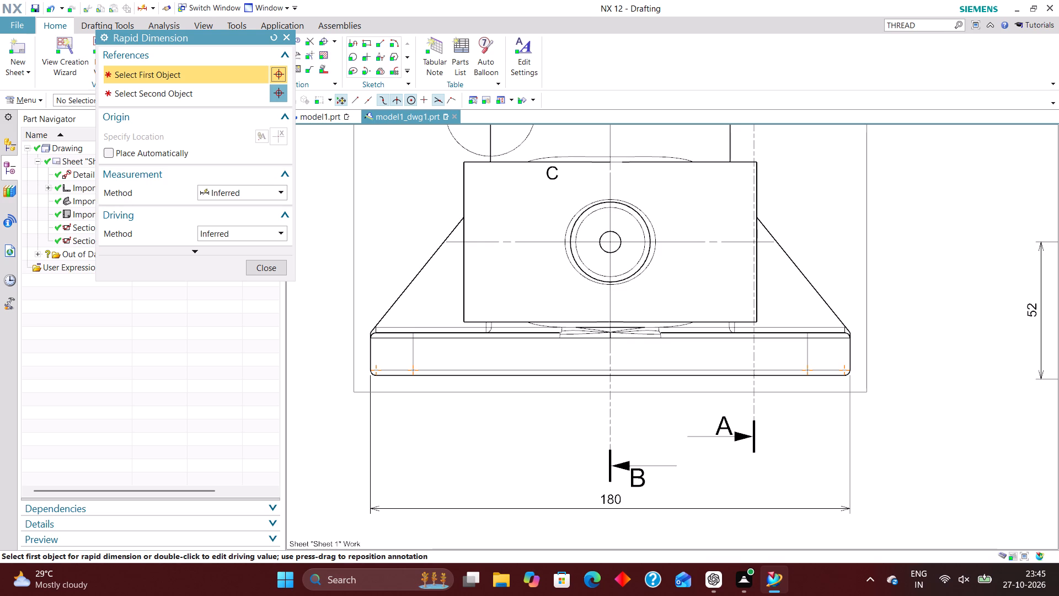
scroll(478, 401, down, 1)
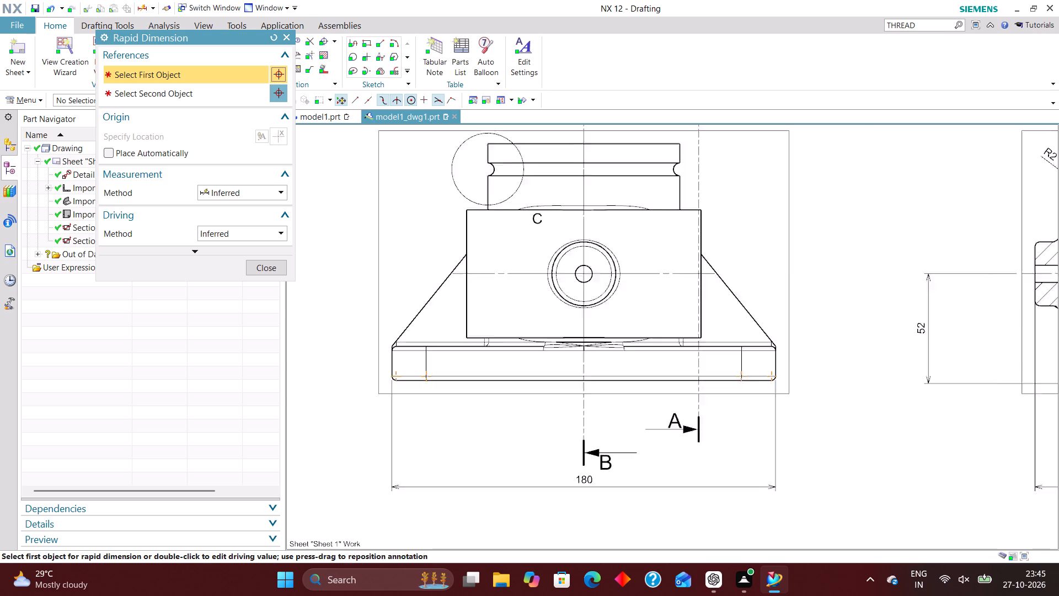
Add a diametral dimension to the large solid circle around the front view's central hole, placing the text diagonally above right of it.
scroll(478, 401, down, 2)
scroll(491, 212, up, 5)
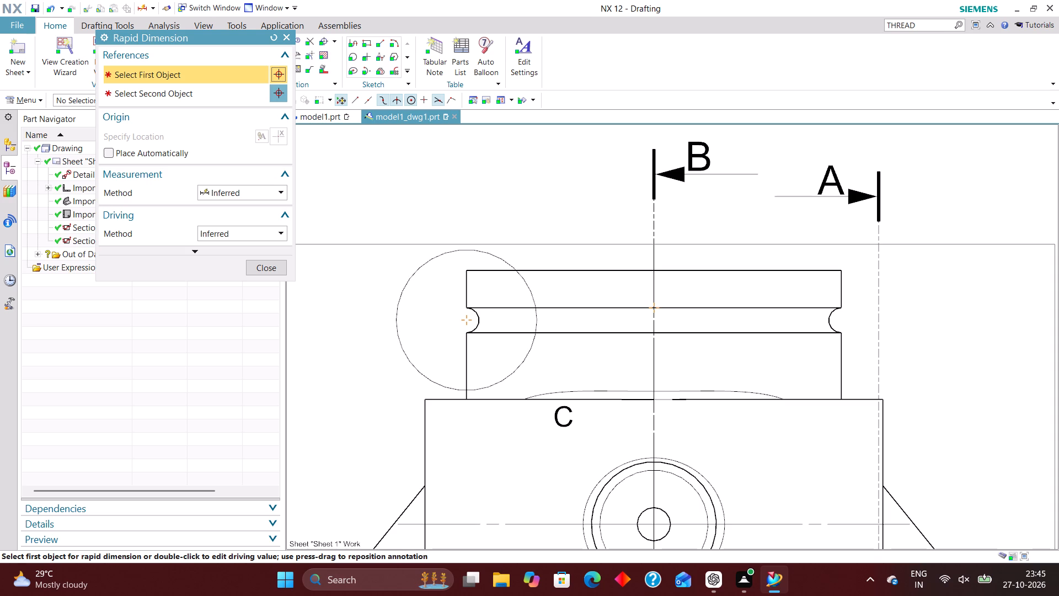
click(253, 194)
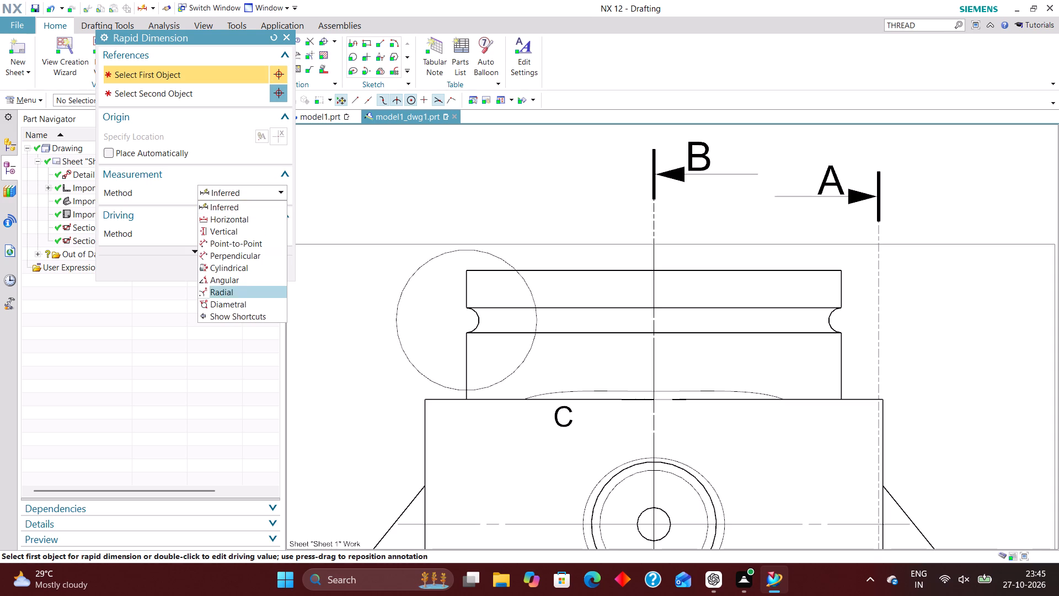
click(248, 301)
scroll(297, 239, down, 4)
scroll(458, 322, up, 5)
click(475, 365)
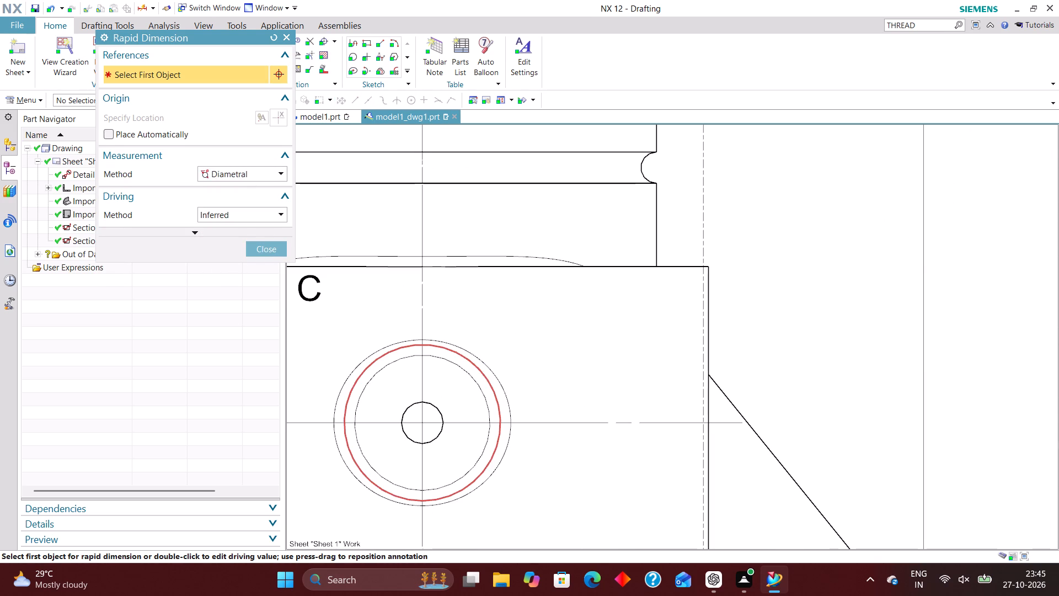
click(535, 304)
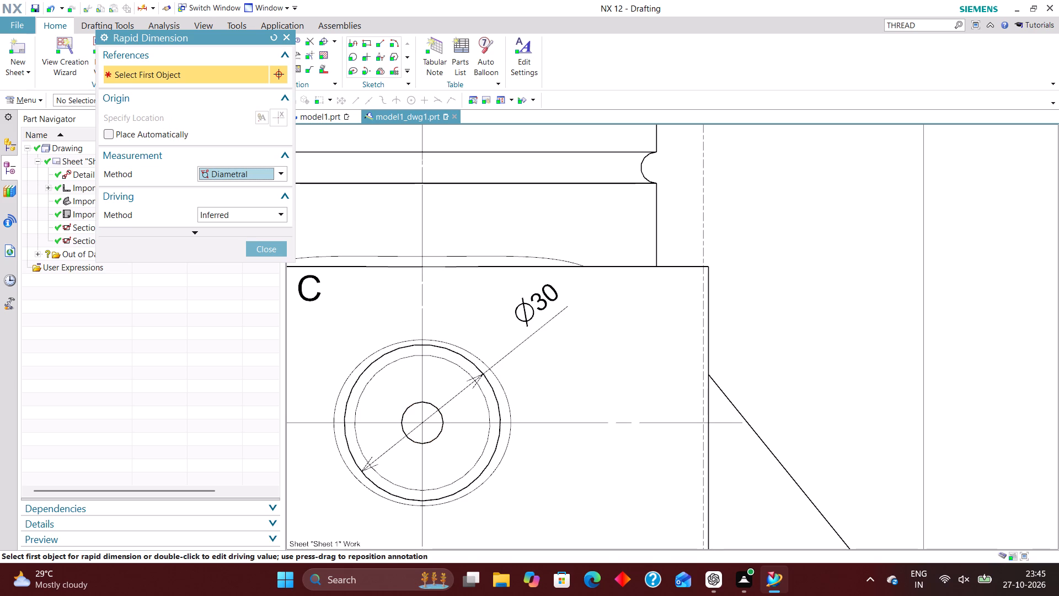
Add a diametral dimension to the small central hole in the front view, placing the text below right of the circles, and finish dimensioning.
click(441, 434)
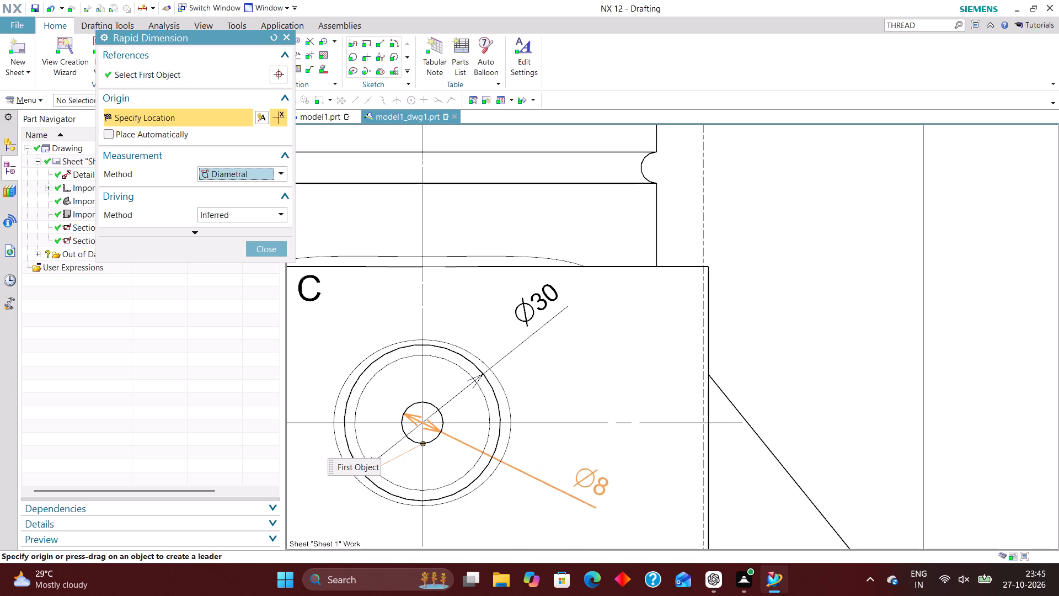
click(592, 493)
click(261, 248)
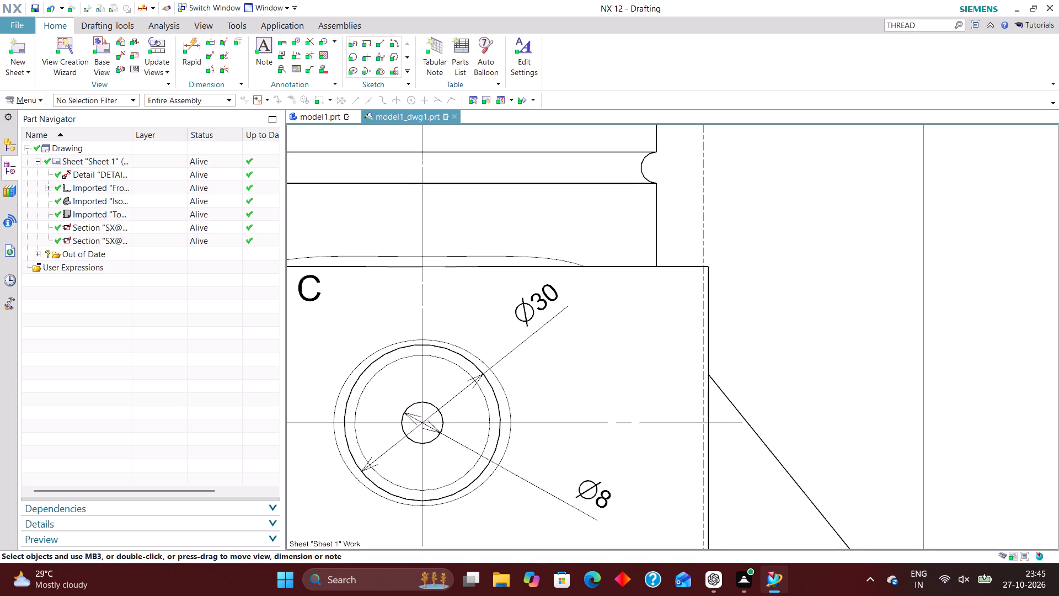
scroll(612, 392, down, 4)
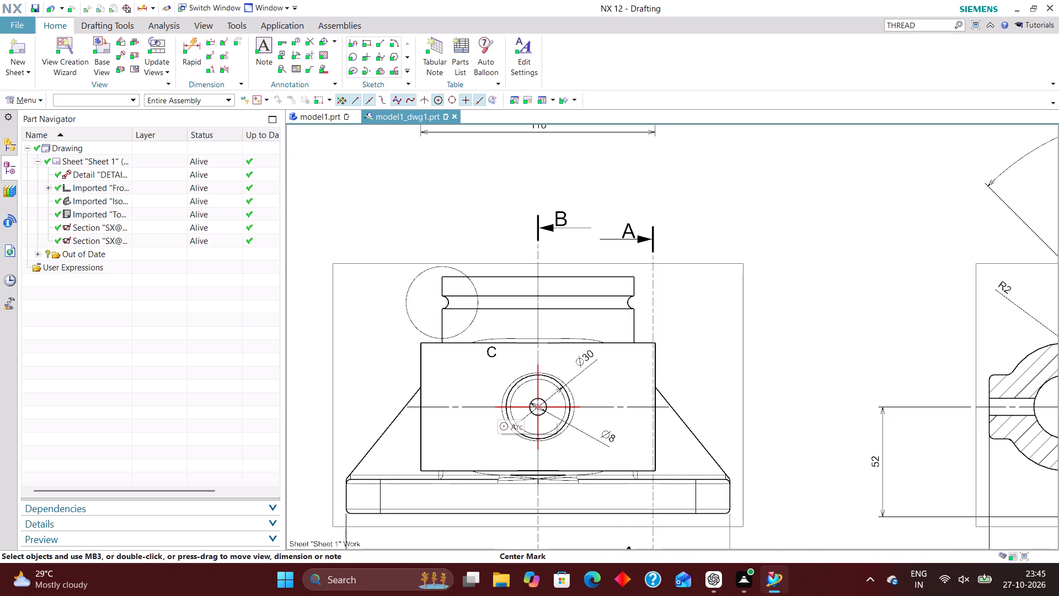
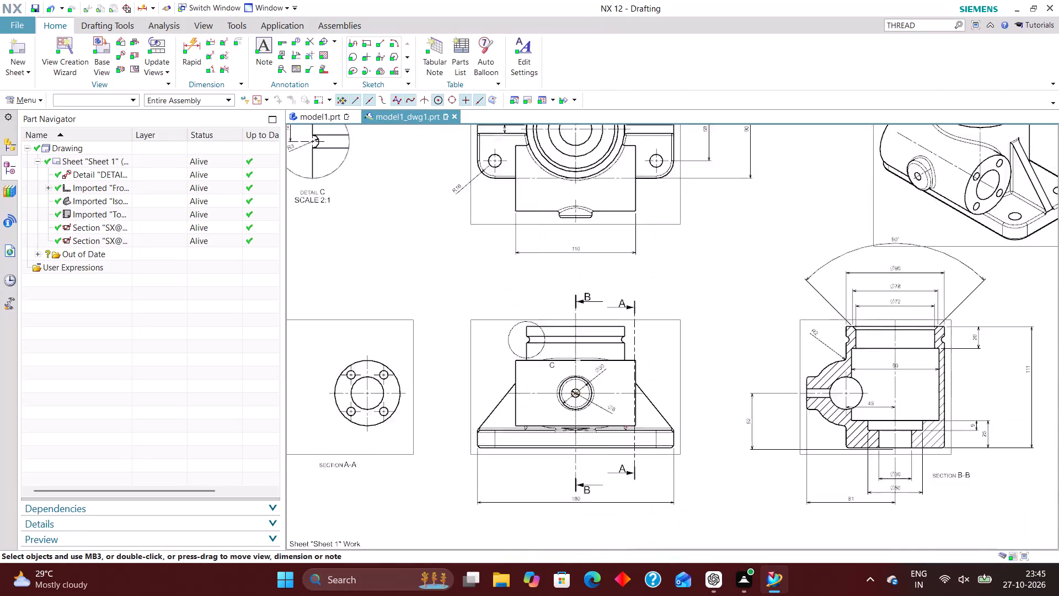
Add a full-circle circular centerline through three of the four small bolt holes in section A-A.
scroll(373, 391, up, 6)
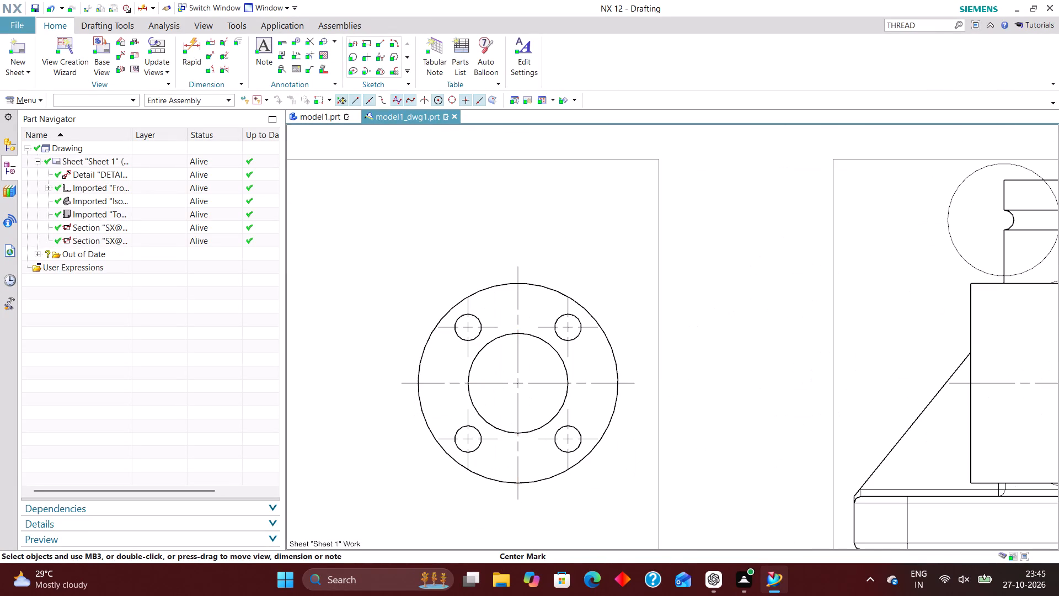
click(334, 37)
click(359, 84)
click(475, 316)
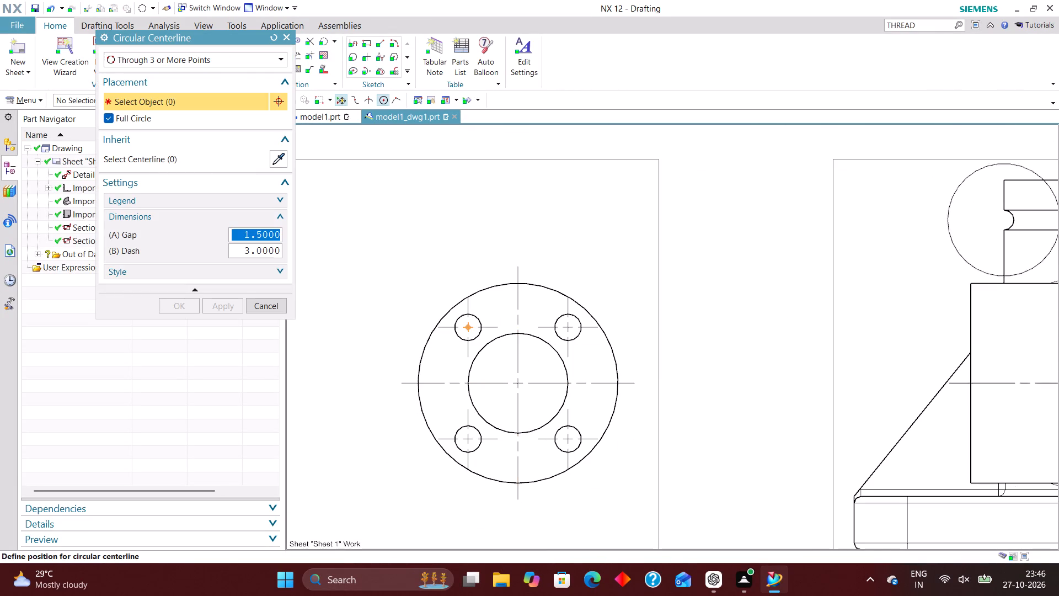
click(580, 320)
click(576, 425)
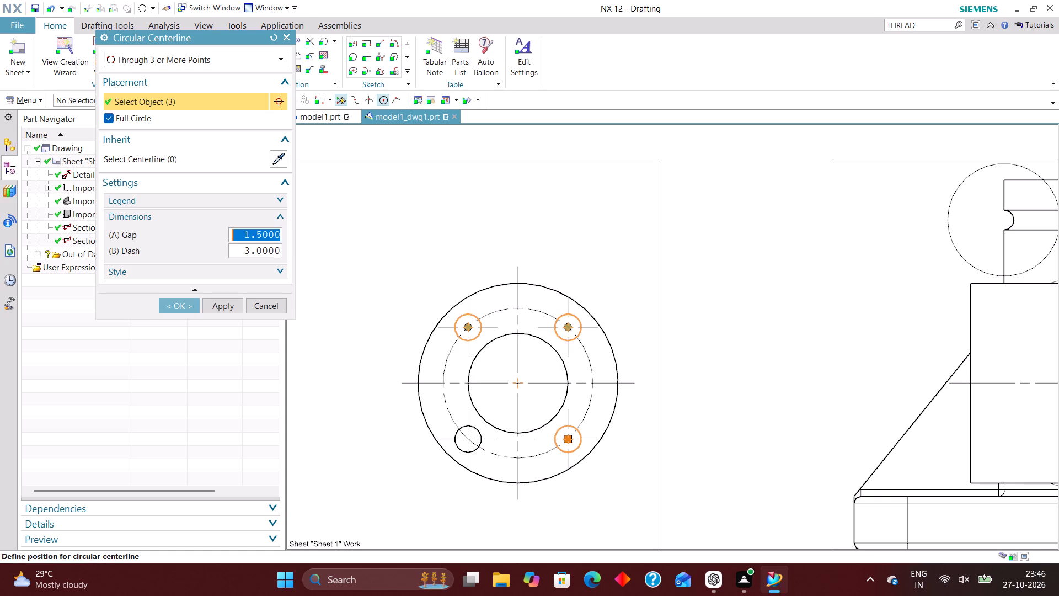
click(181, 305)
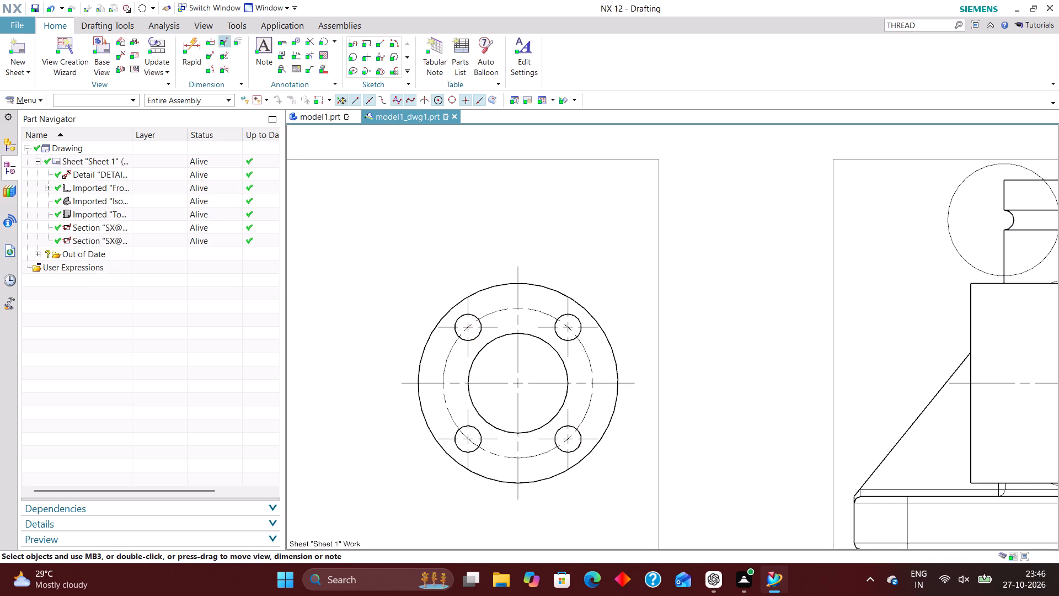
Add a diametral rapid dimension to the bolt-hole centerline circle in section A-A, placing the text above the flange.
click(189, 39)
click(265, 173)
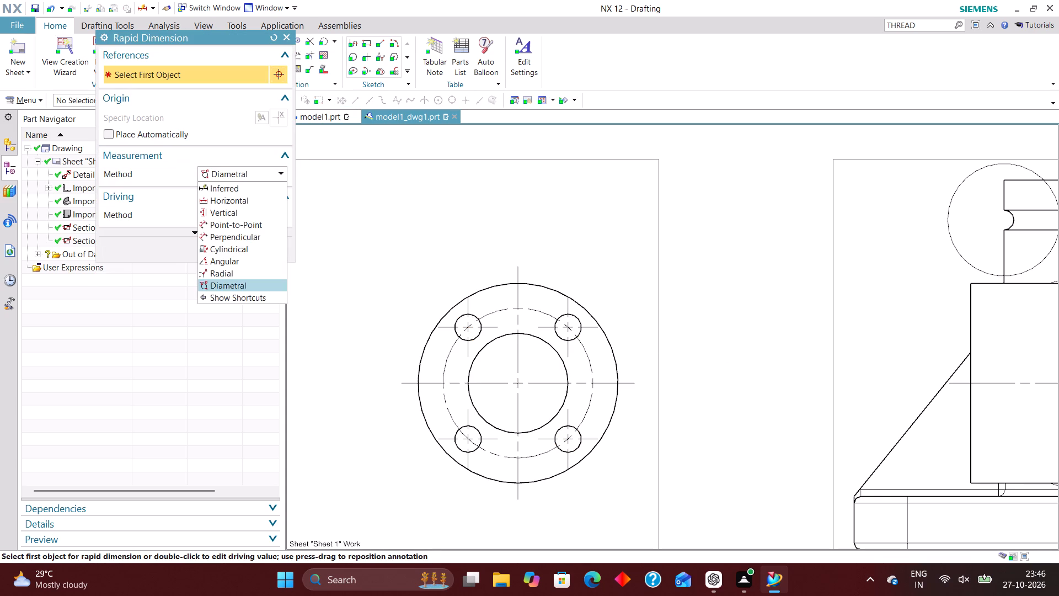
click(249, 284)
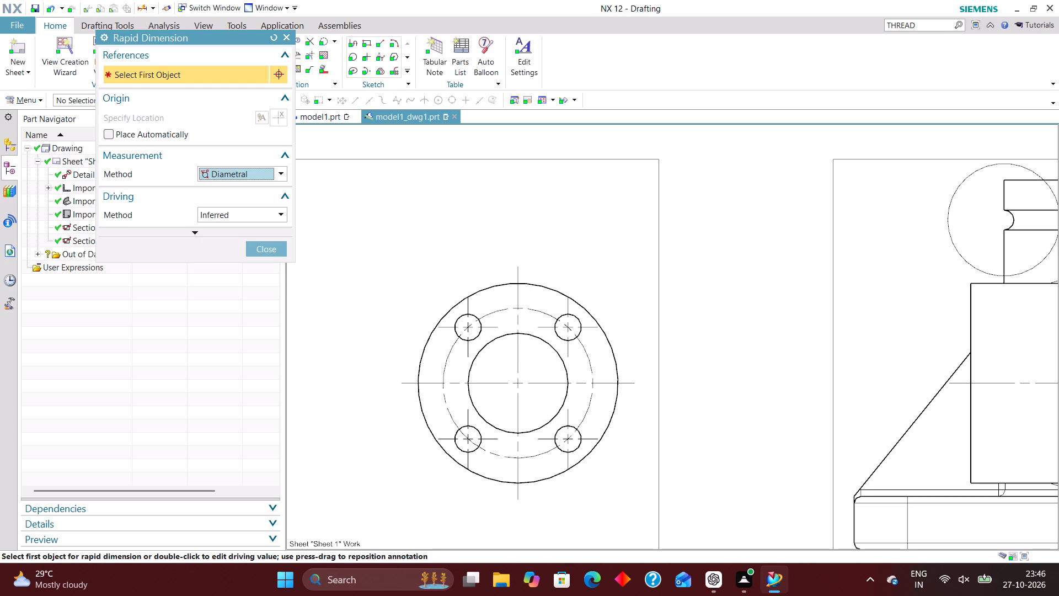
click(587, 356)
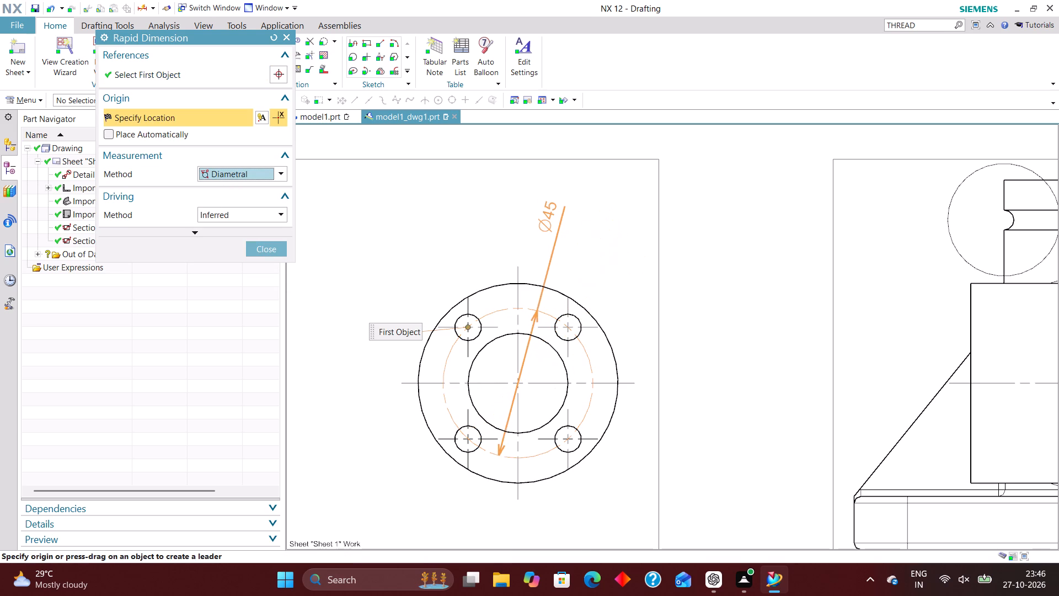
click(541, 204)
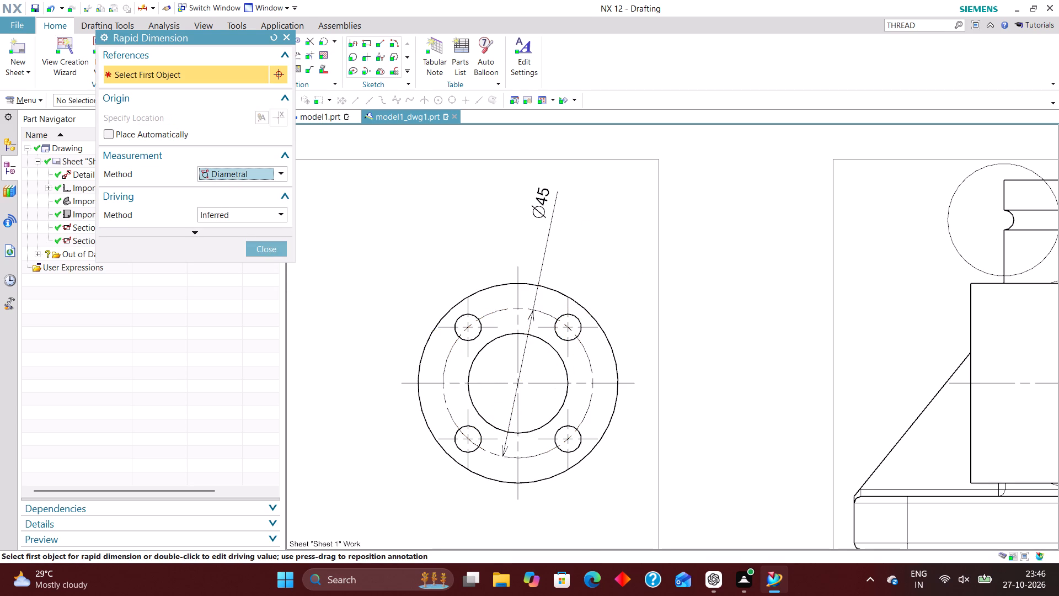
Add a diametral dimension to the flange's outer circle in section A-A, placing the text above right of it.
click(613, 350)
click(714, 259)
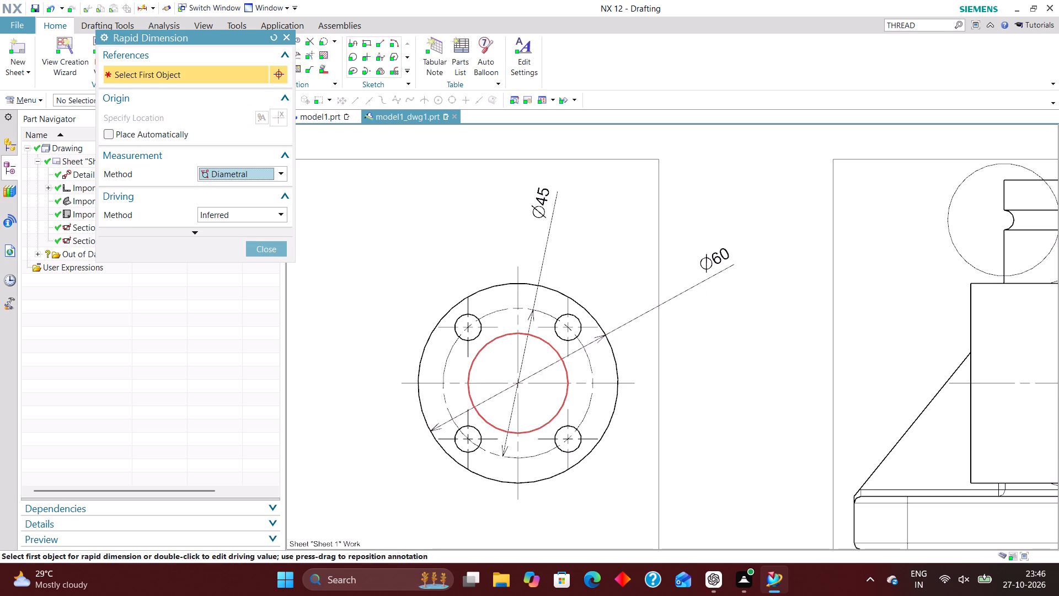
Add a diametral dimension to the large central hole in section A-A, placing the text above left of the flange.
click(562, 406)
click(357, 250)
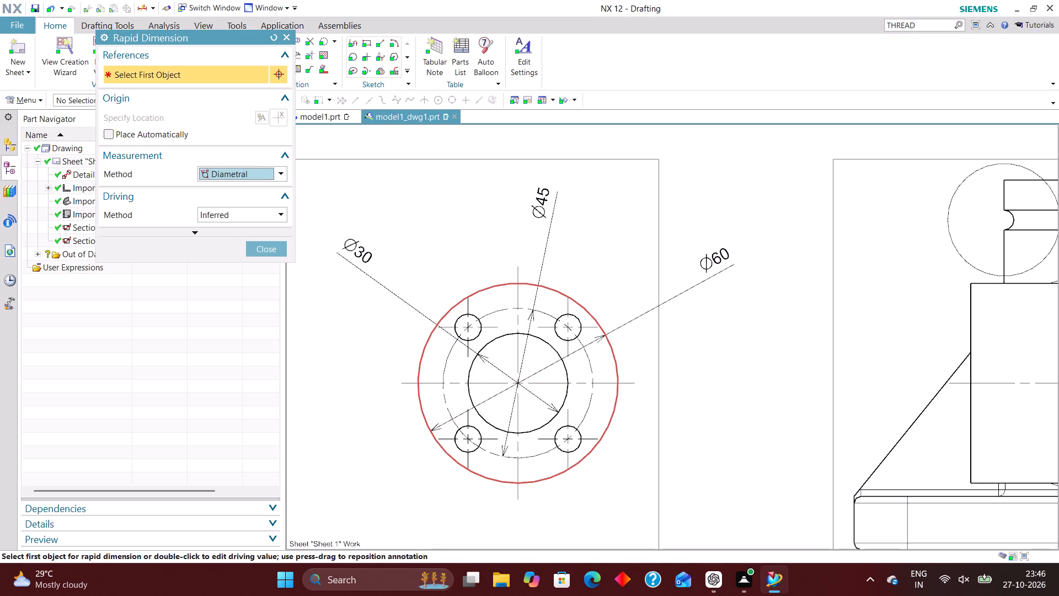
Add a diametral dimension to the lower-right bolt hole in section A-A, placing the text below right of it, and finish dimensioning.
scroll(452, 296, down, 2)
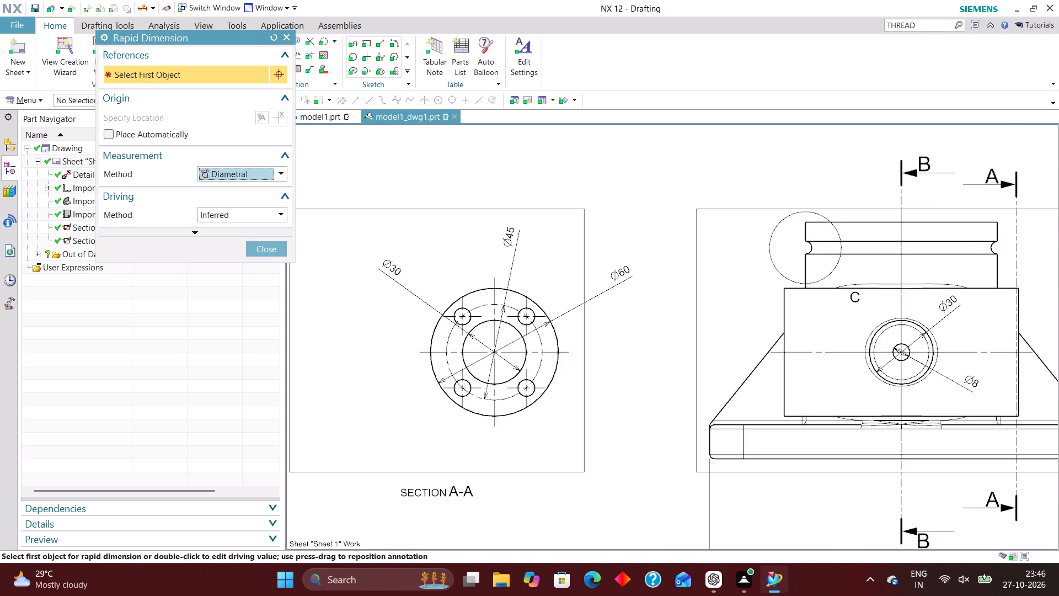
scroll(452, 298, down, 3)
scroll(483, 349, up, 4)
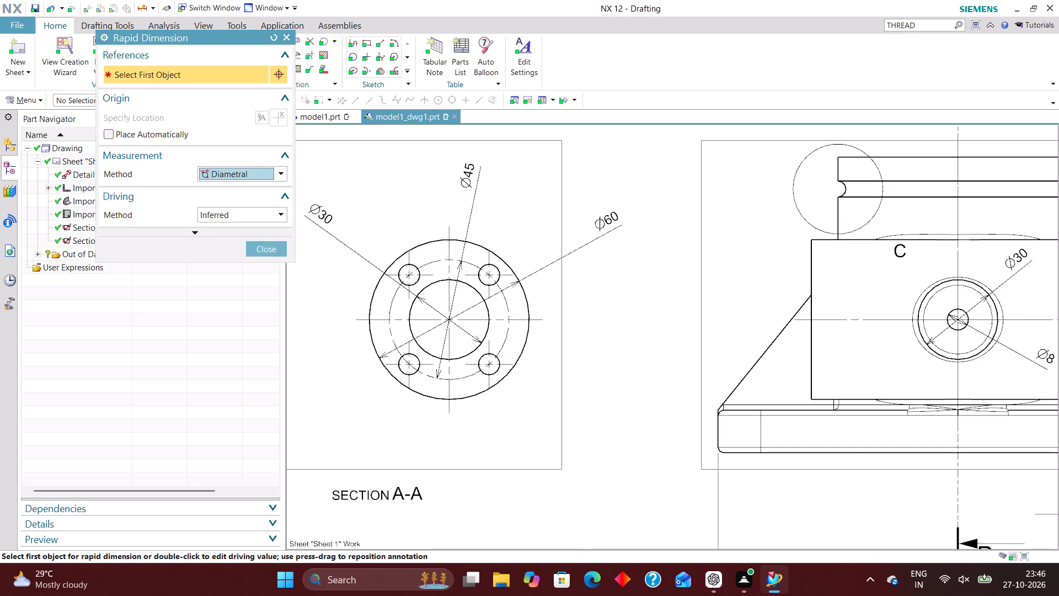
click(499, 368)
click(531, 393)
scroll(537, 466, down, 4)
scroll(447, 379, down, 3)
right_click(492, 302)
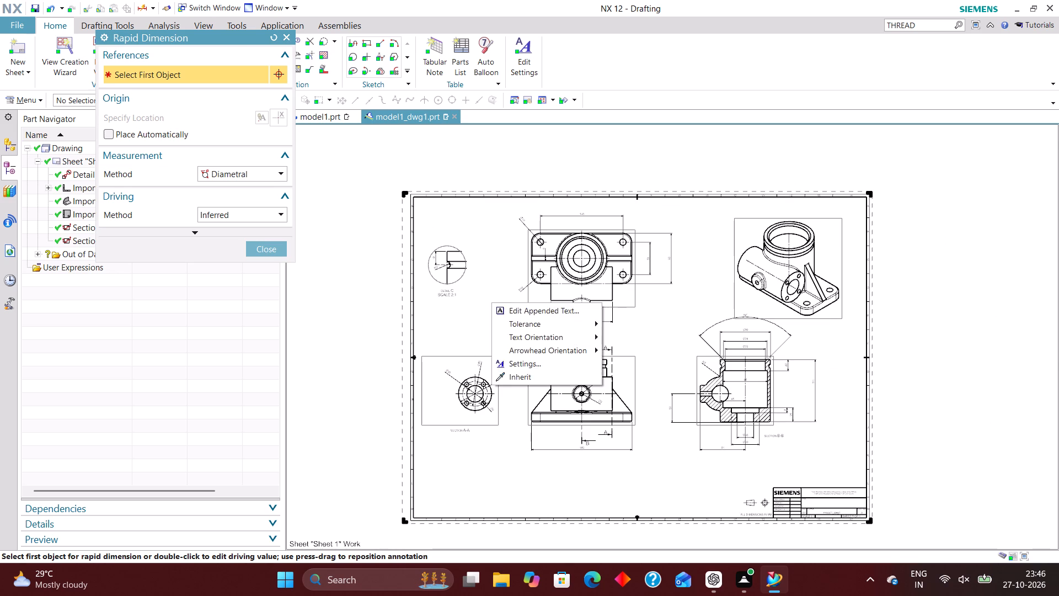
click(270, 243)
Check the size, scale, units and projection settings of Sheet 1, keeping them as they are.
scroll(474, 308, down, 5)
scroll(478, 254, down, 3)
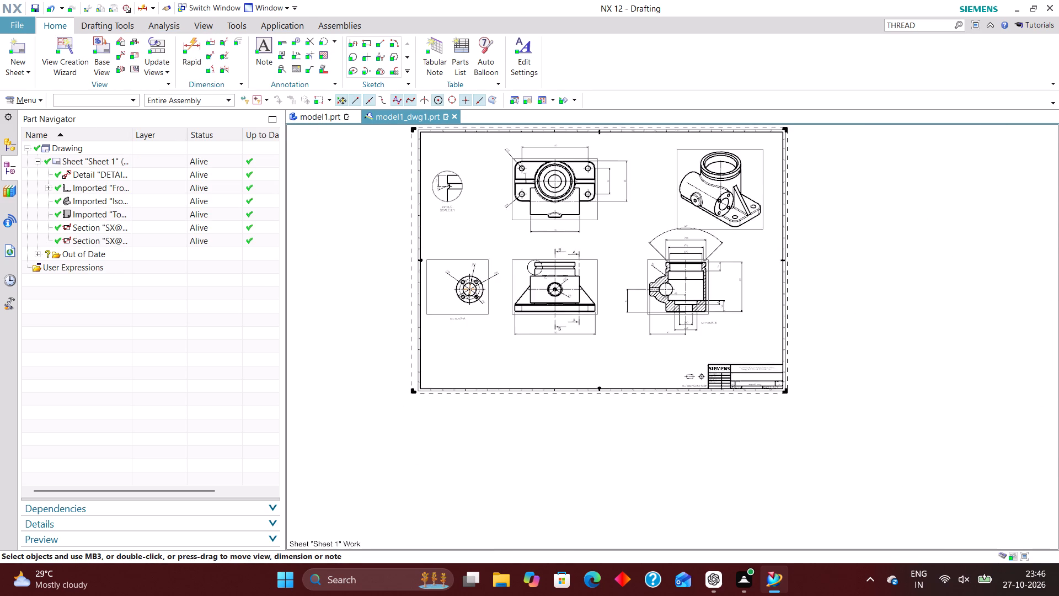
scroll(480, 238, up, 3)
right_drag(483, 193, 414, 255)
scroll(485, 237, up, 3)
scroll(489, 349, down, 5)
right_drag(489, 260, 443, 317)
right_drag(494, 262, 424, 317)
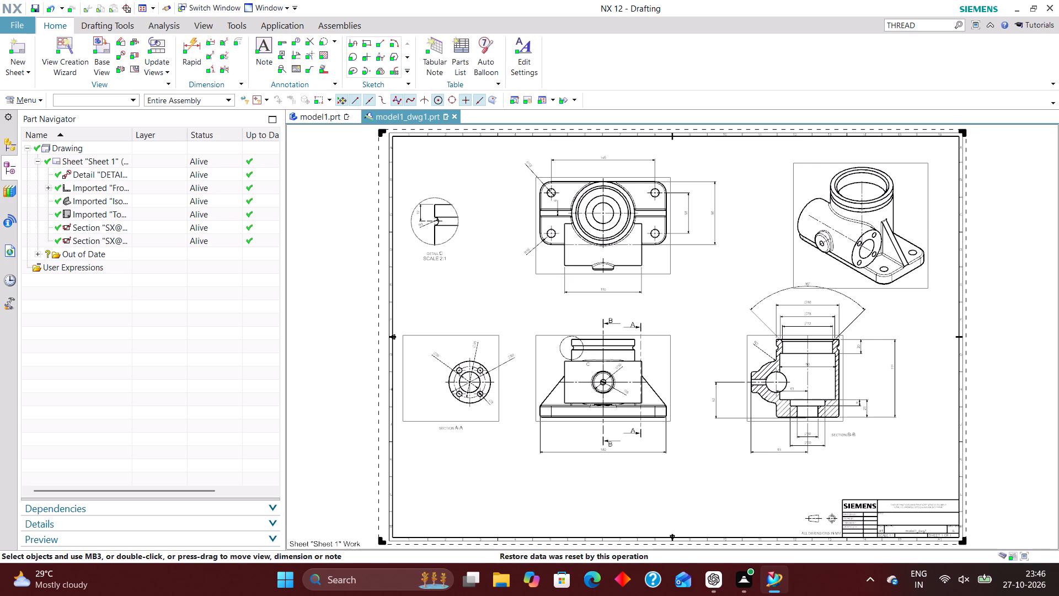
right_click(378, 457)
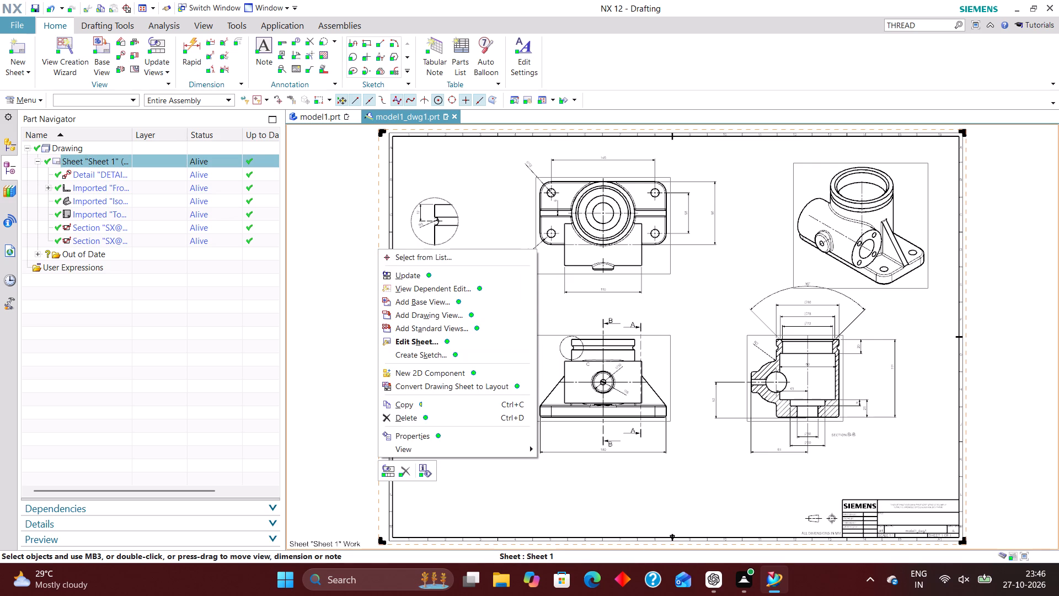
click(432, 340)
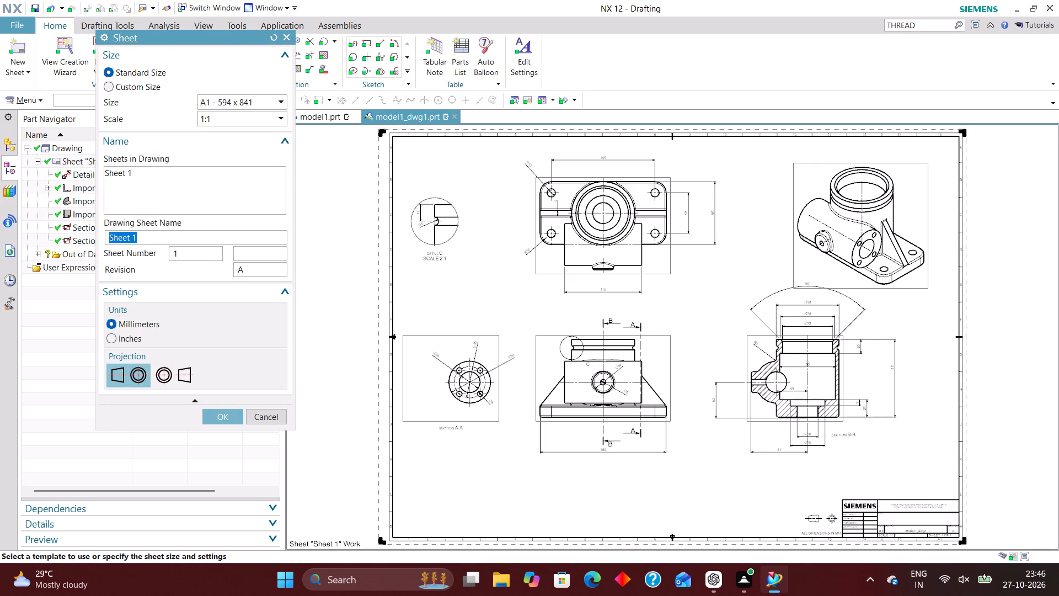
click(231, 412)
Move the front view slightly down and to the right on the sheet.
scroll(451, 419, down, 2)
scroll(656, 481, up, 3)
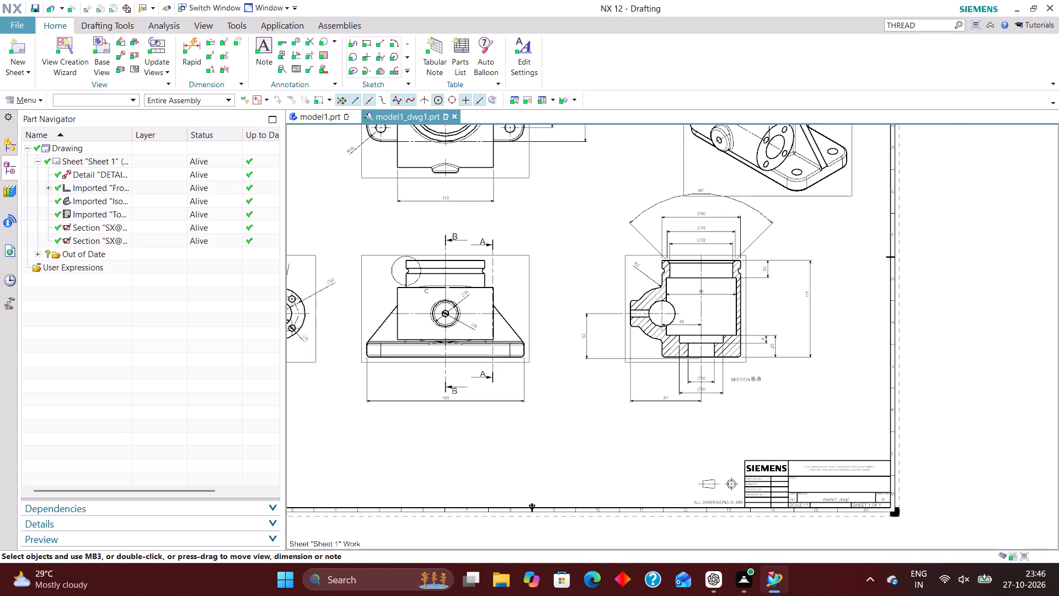
drag(528, 351, 540, 367)
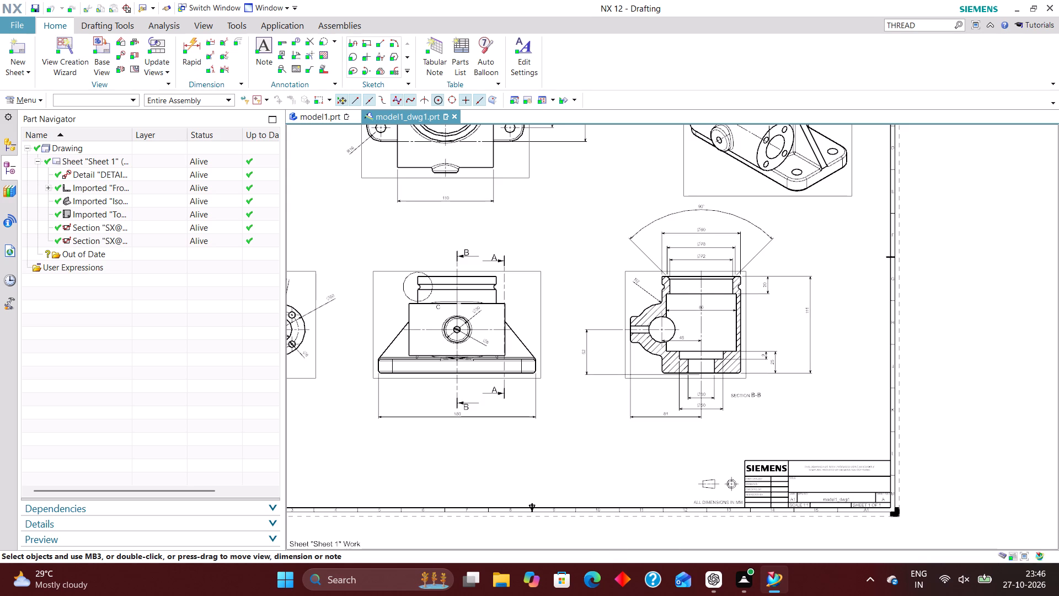
Make layer 256 selectable in the layer settings.
key(ctrl+l)
click(127, 256)
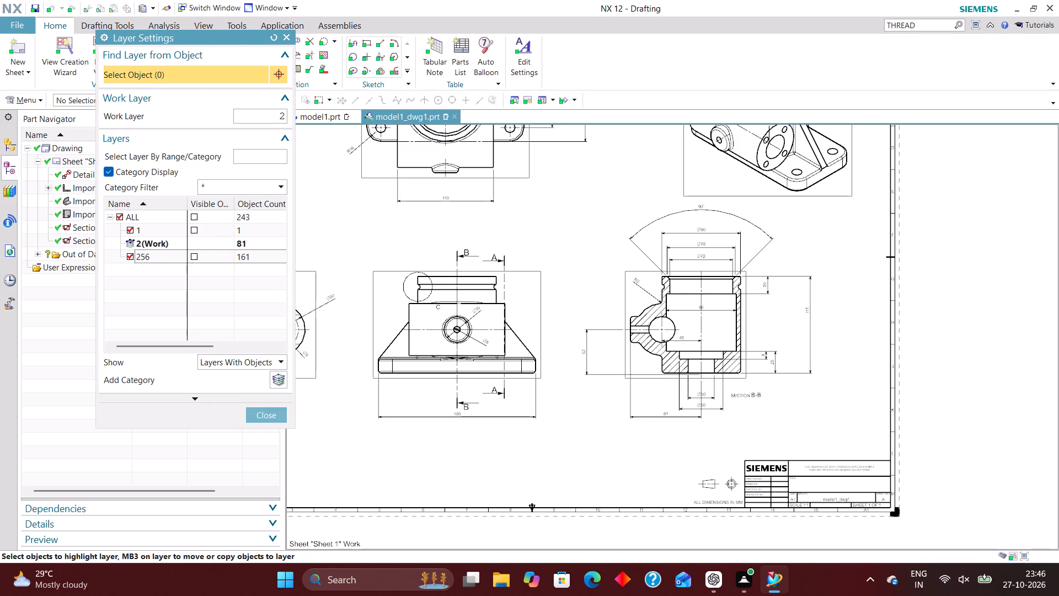
click(274, 418)
Open the settings of the drawing's title block.
right_click(736, 478)
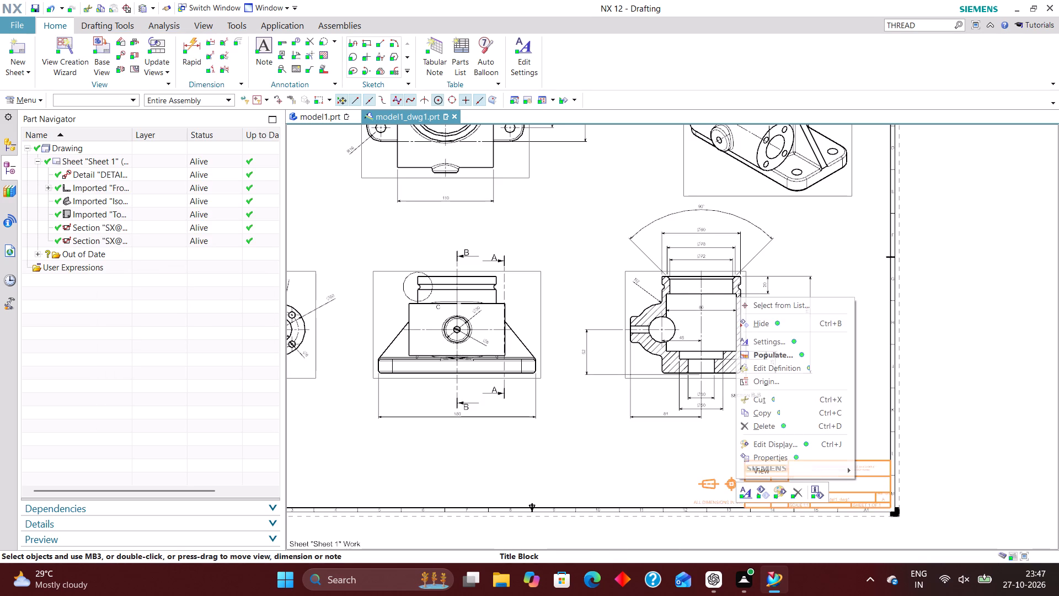
click(791, 343)
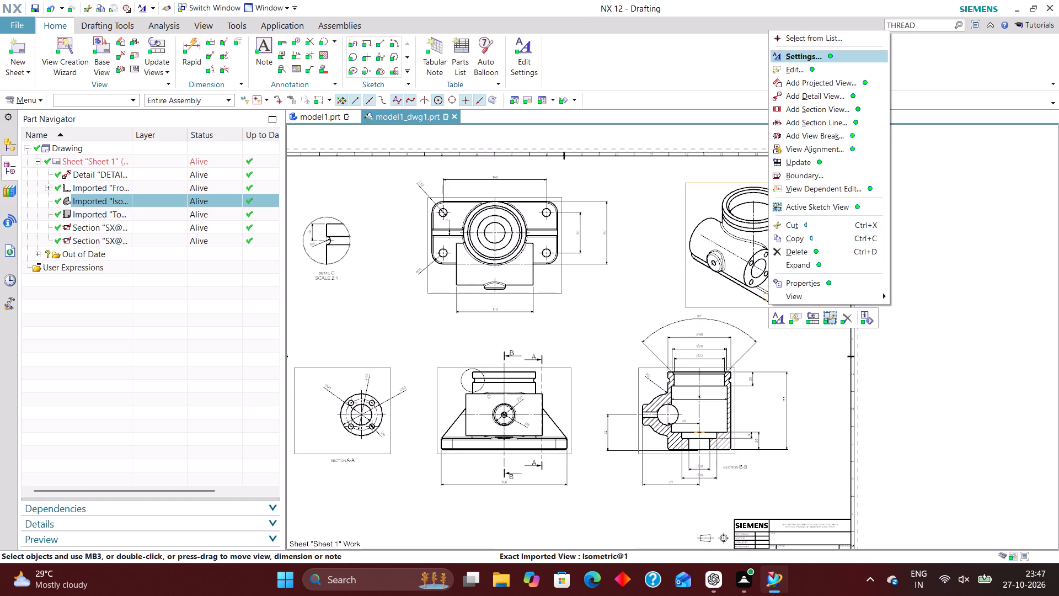
Show a view label for the isometric view, with the label type set to Name.
click(804, 55)
click(211, 87)
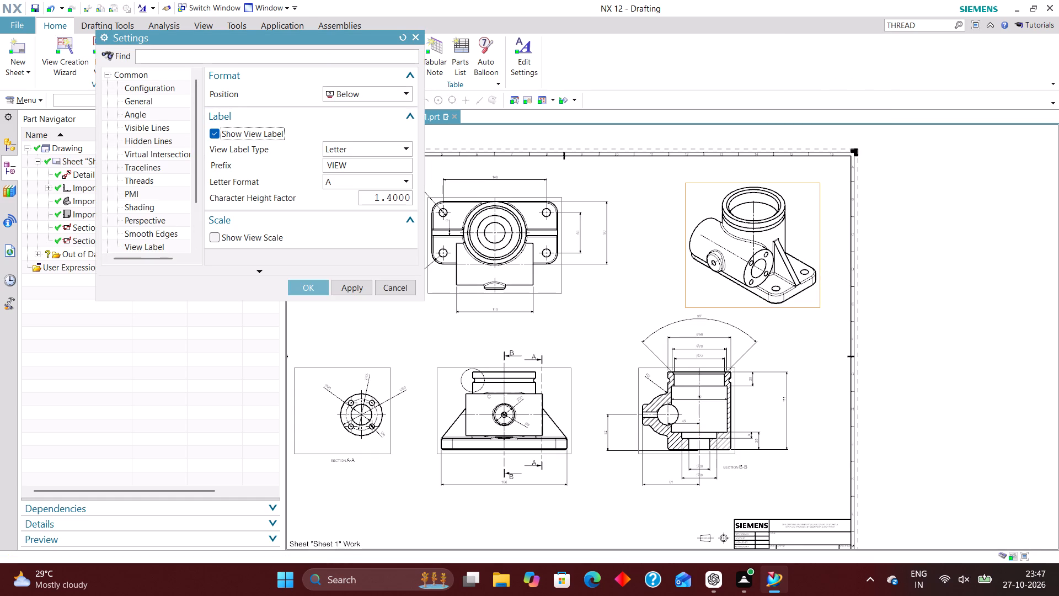
click(353, 150)
click(354, 157)
click(350, 162)
click(321, 288)
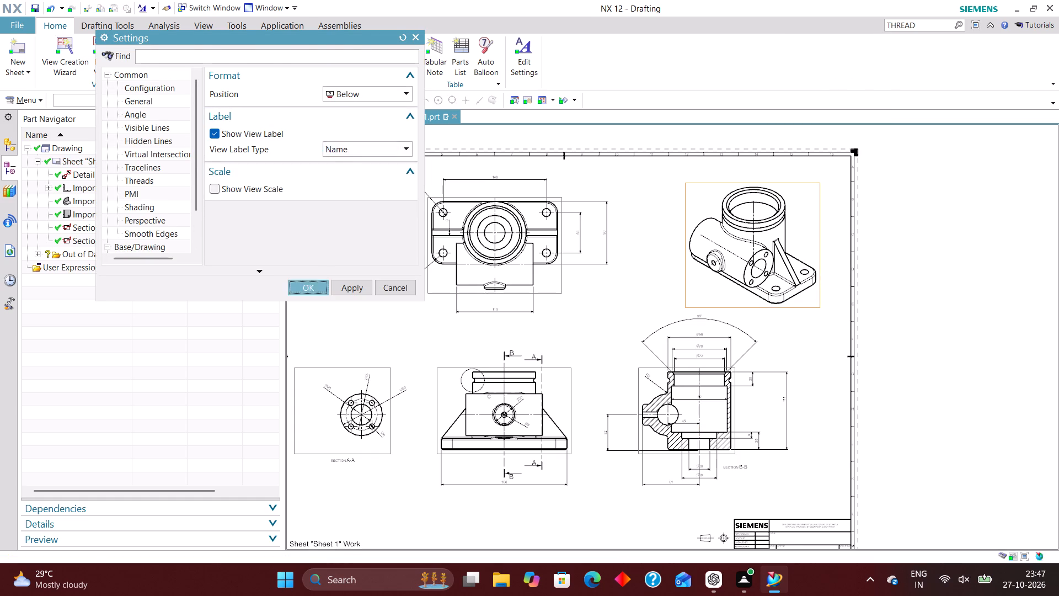
Show a view label for the top view, with the label type set to Name.
right_click(552, 296)
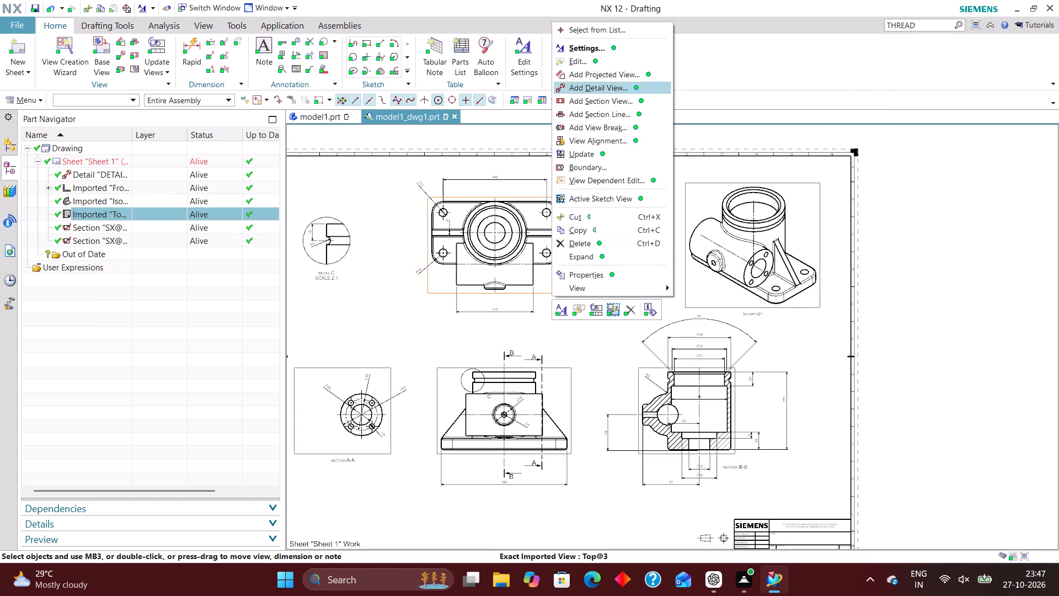
click(587, 46)
click(215, 88)
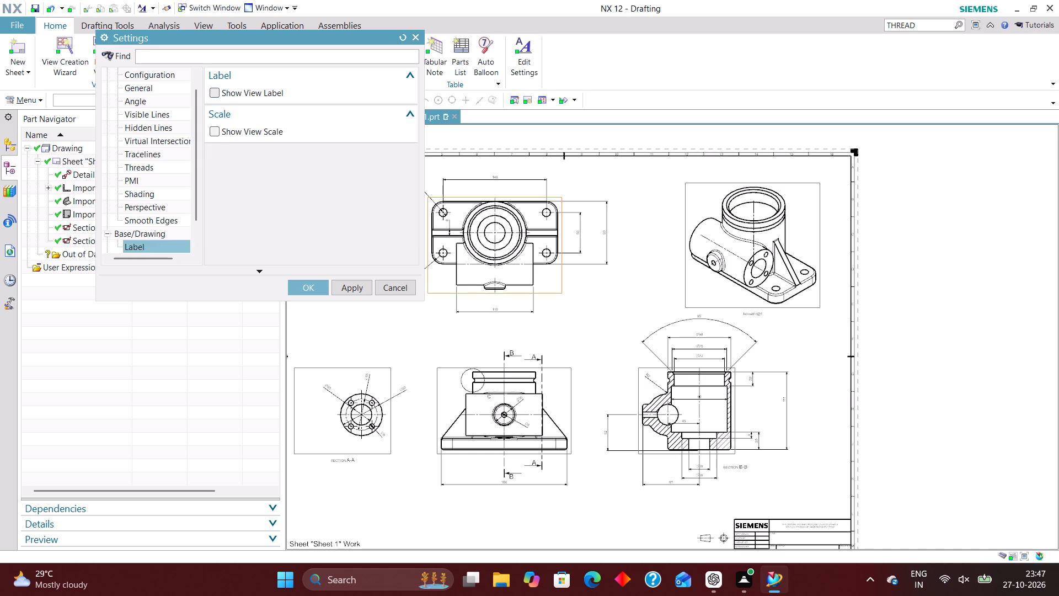
click(352, 147)
click(350, 158)
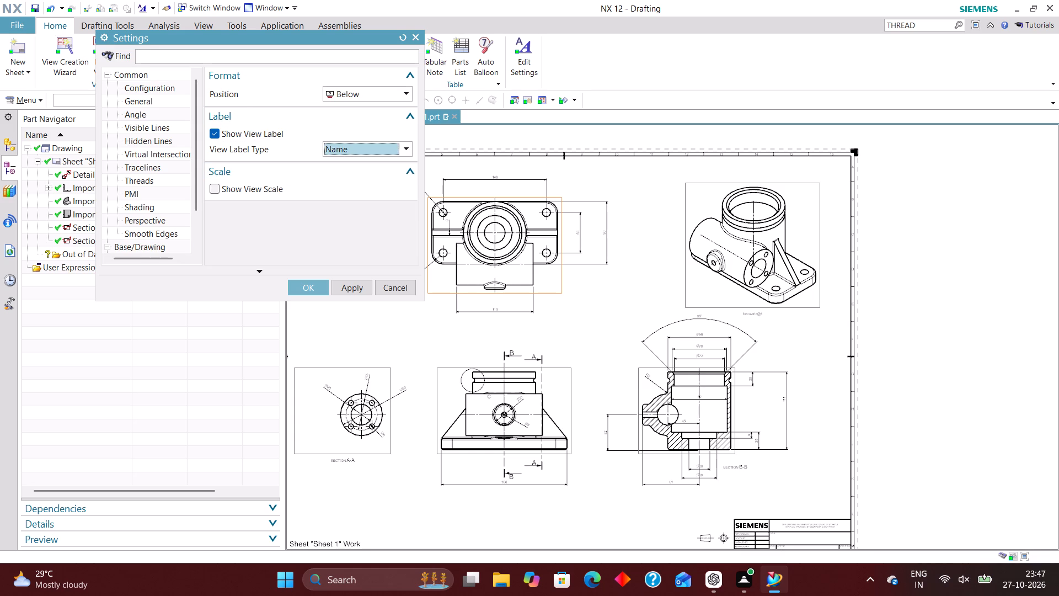
click(314, 290)
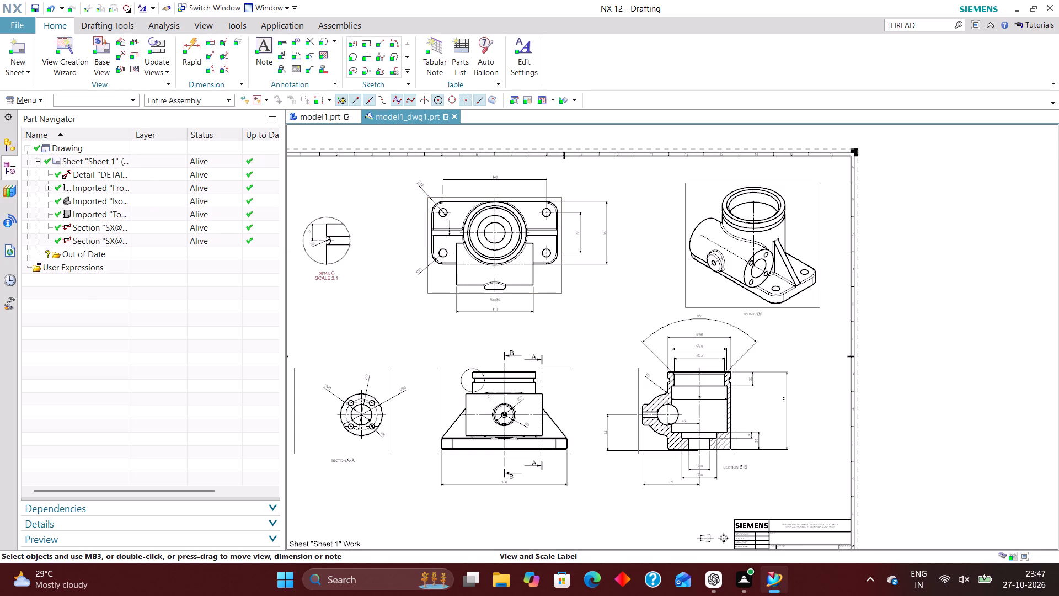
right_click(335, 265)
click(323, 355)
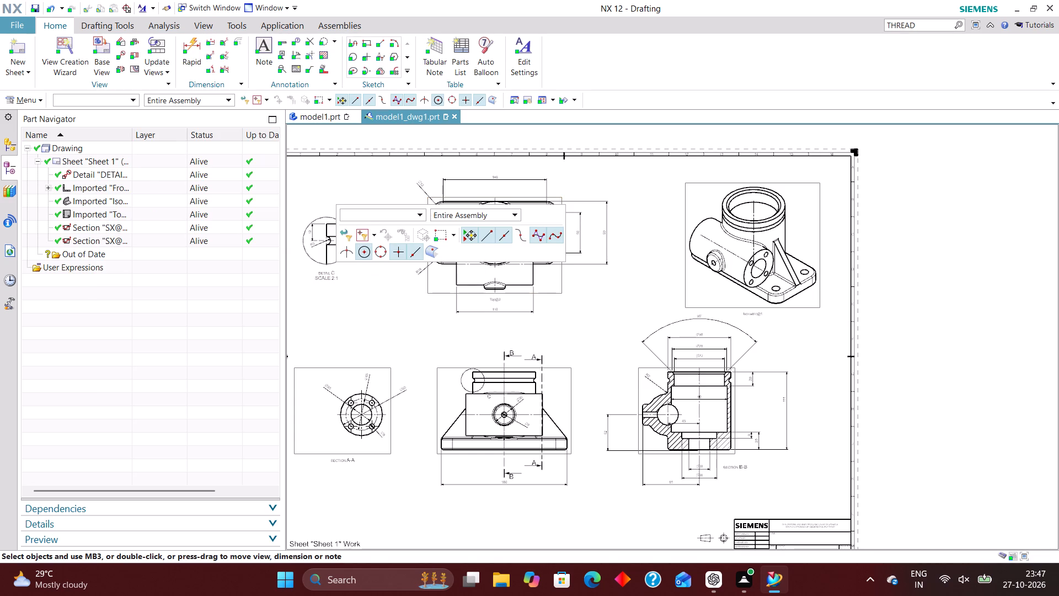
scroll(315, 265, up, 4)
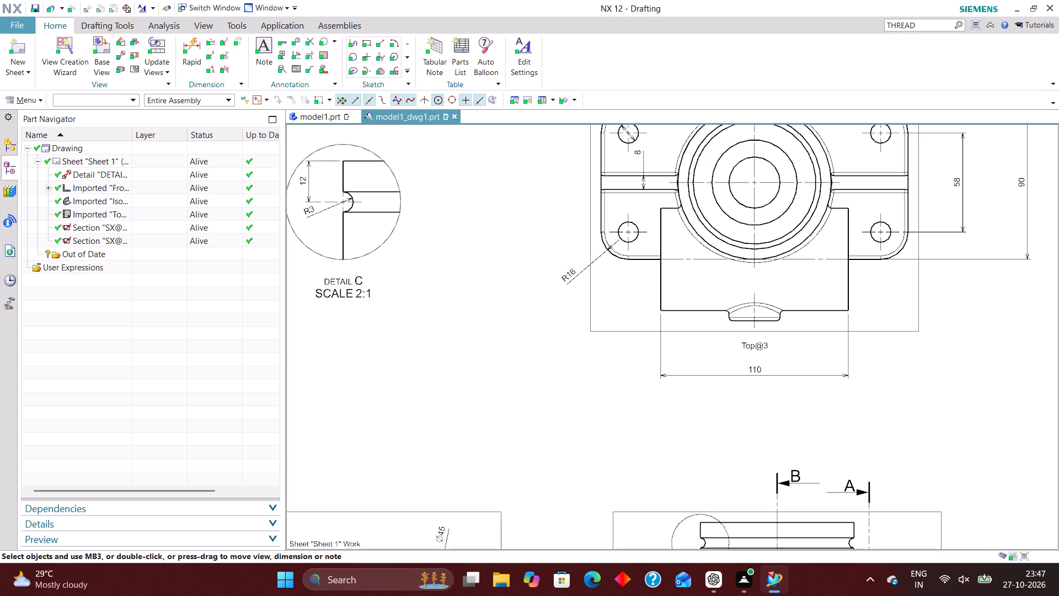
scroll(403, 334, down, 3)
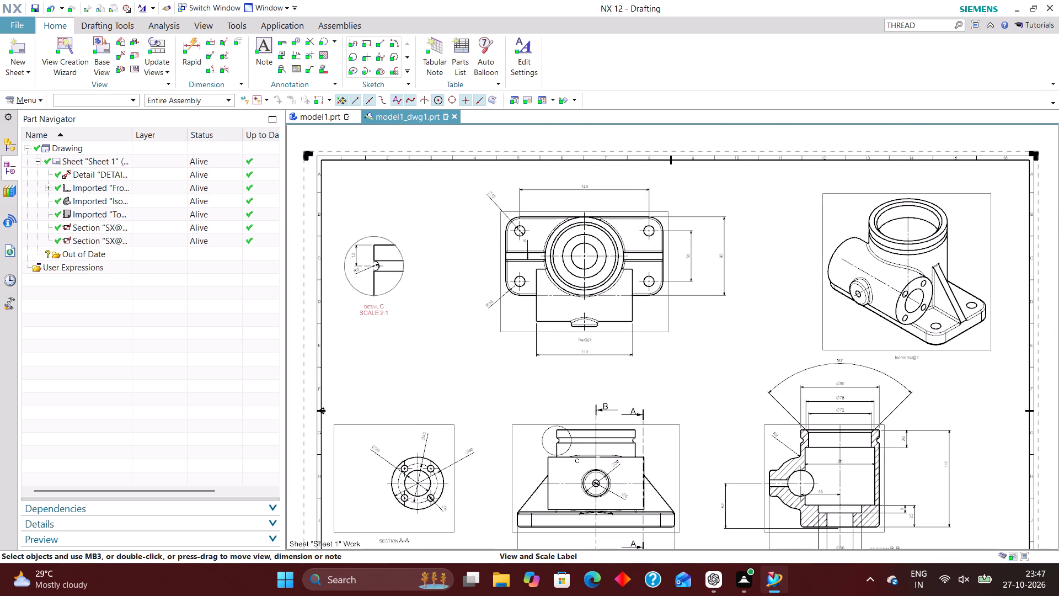
Set the view label type of section view A-A to Name.
scroll(471, 342, down, 2)
scroll(444, 465, up, 4)
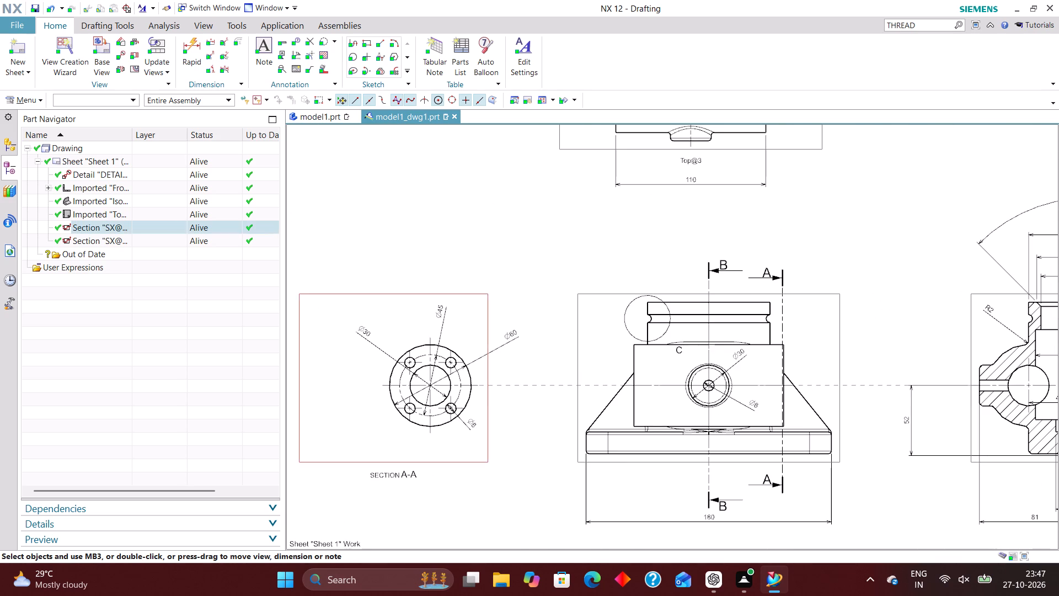
right_click(456, 462)
click(510, 245)
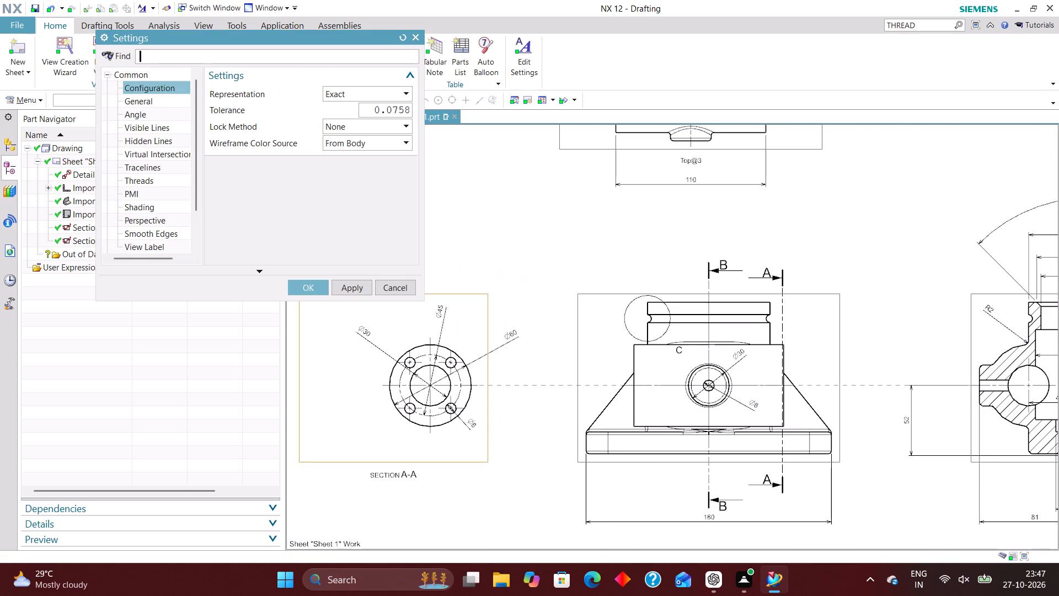
scroll(162, 217, down, 5)
click(161, 223)
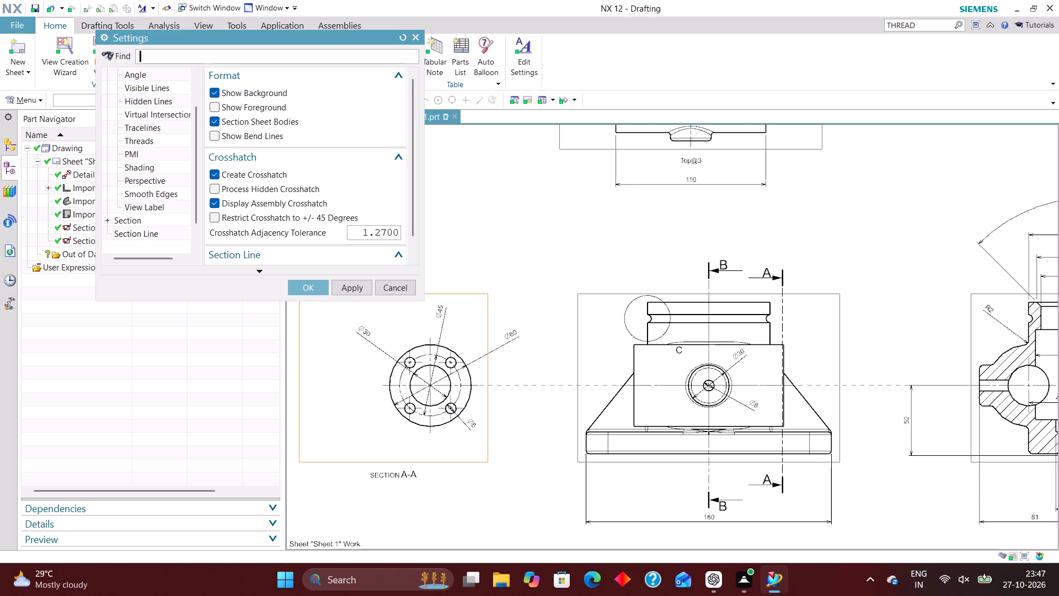
click(155, 245)
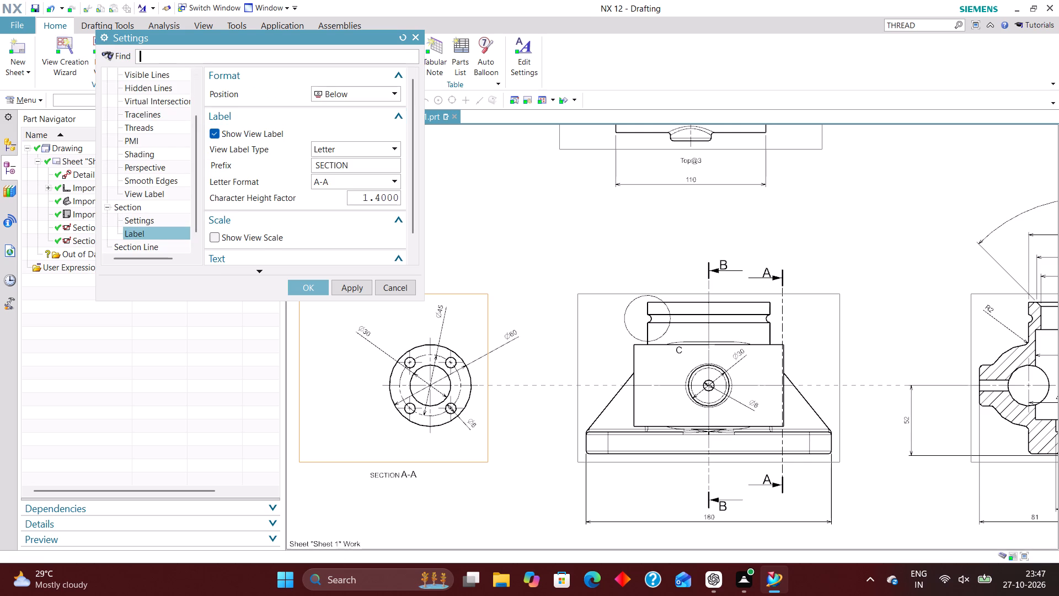
click(357, 150)
click(350, 159)
click(309, 293)
Show a view label for the front view, with the label type set to Name.
scroll(444, 325, down, 2)
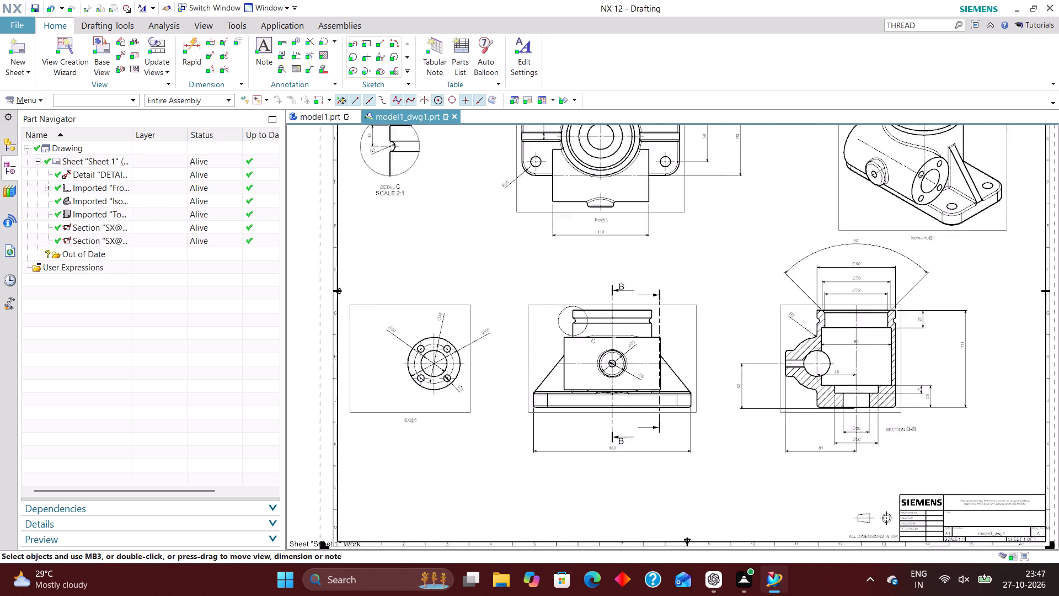
scroll(436, 326, down, 2)
scroll(501, 384, up, 4)
right_click(521, 382)
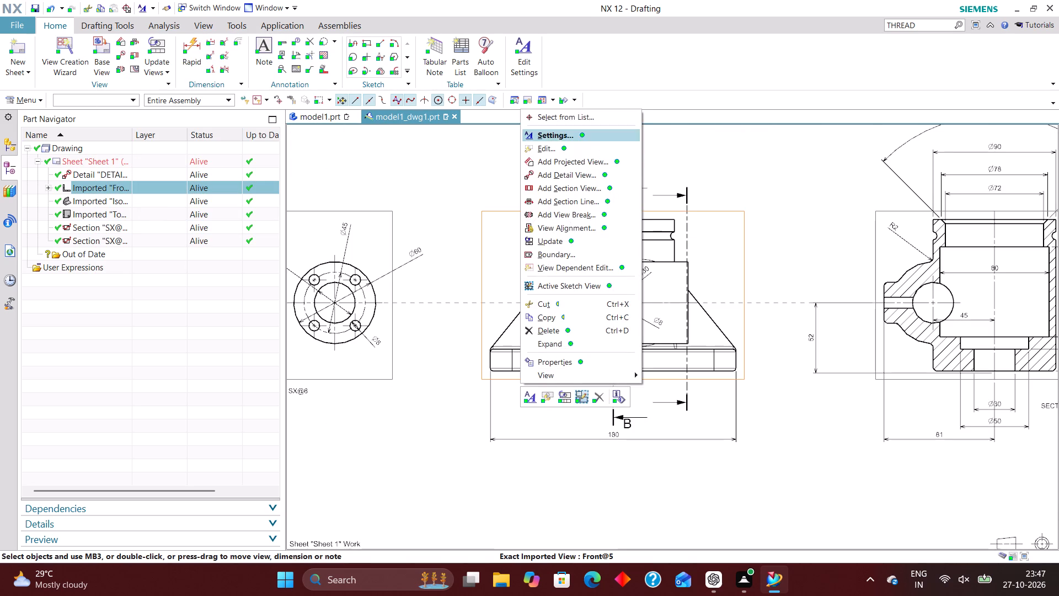
click(562, 134)
click(217, 89)
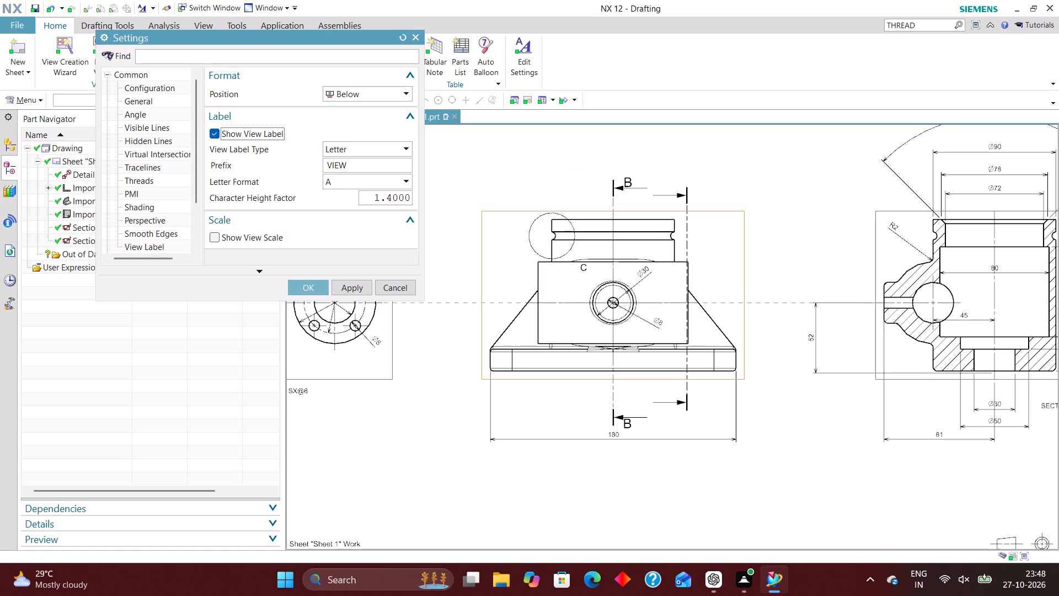
click(372, 150)
click(365, 163)
click(303, 285)
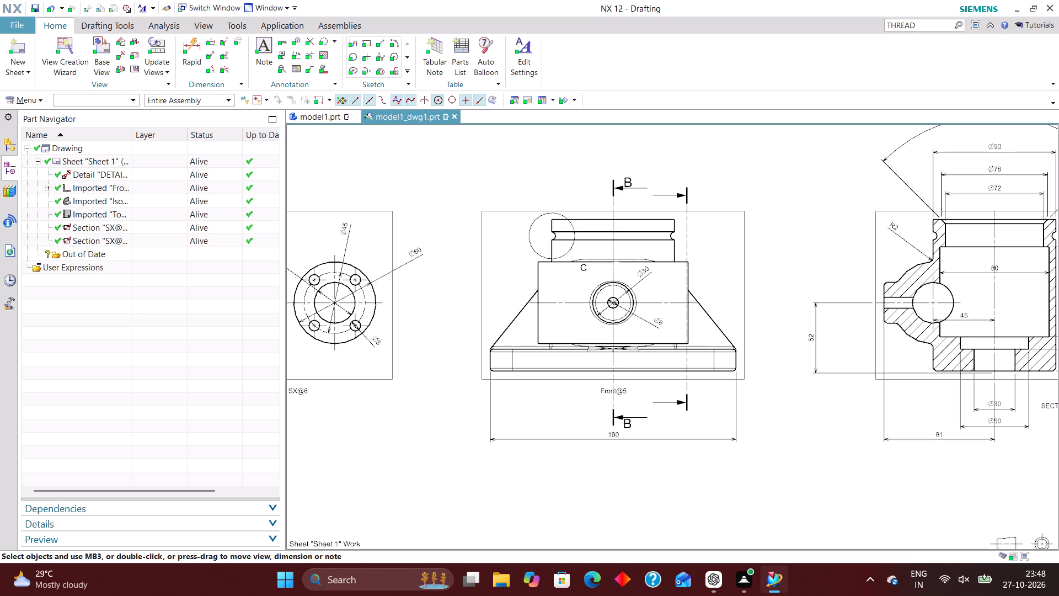
Move the front view's name label down, below the 180 width dimension.
scroll(602, 433, down, 3)
scroll(605, 438, up, 6)
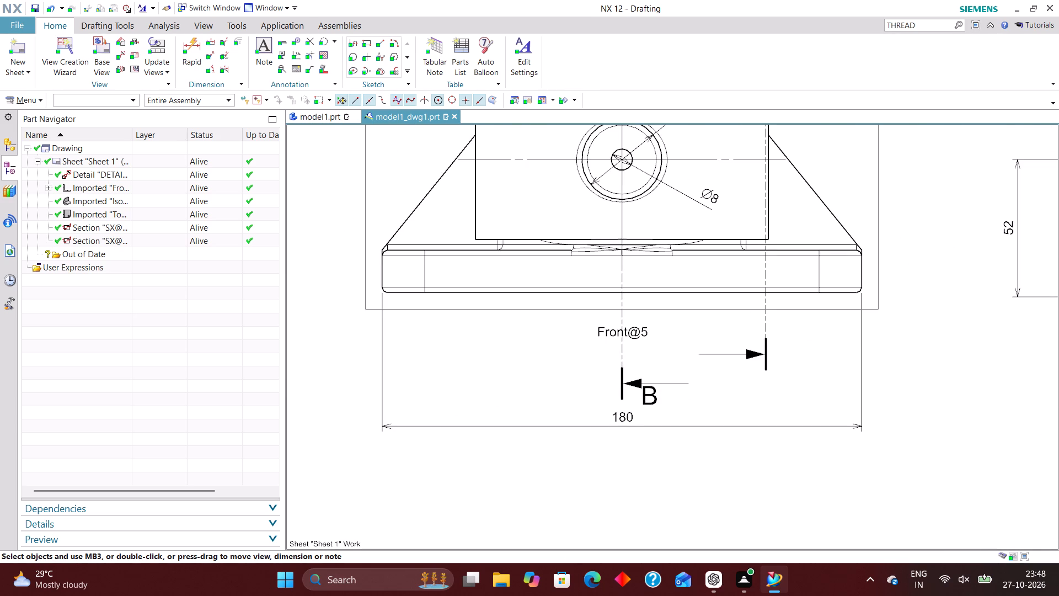
drag(609, 332, 612, 456)
Move the name label of section view A-A slightly farther below its view.
scroll(680, 421, down, 5)
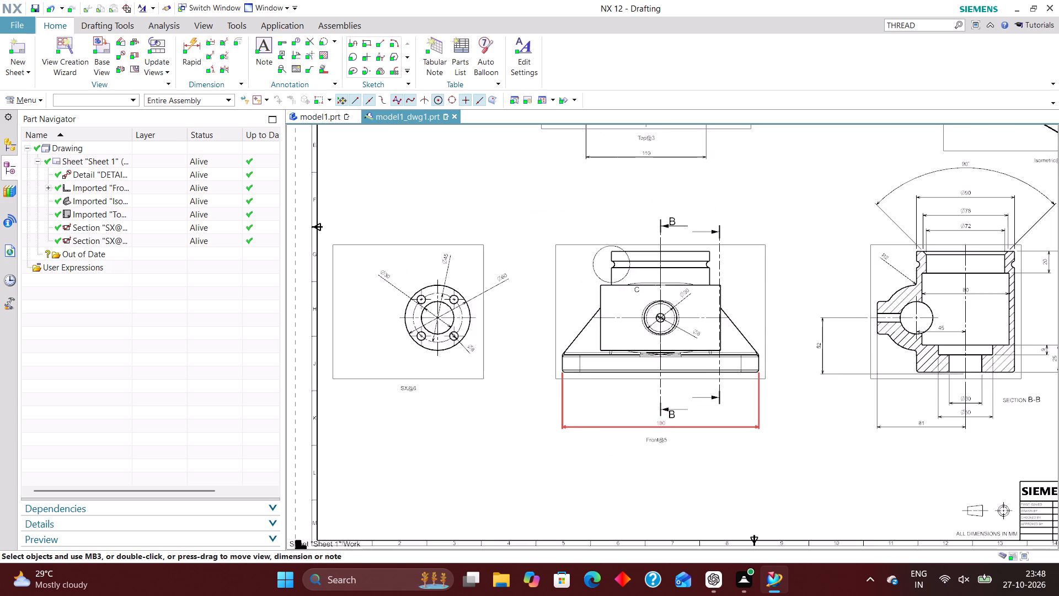
scroll(470, 406, up, 5)
drag(458, 382, 451, 393)
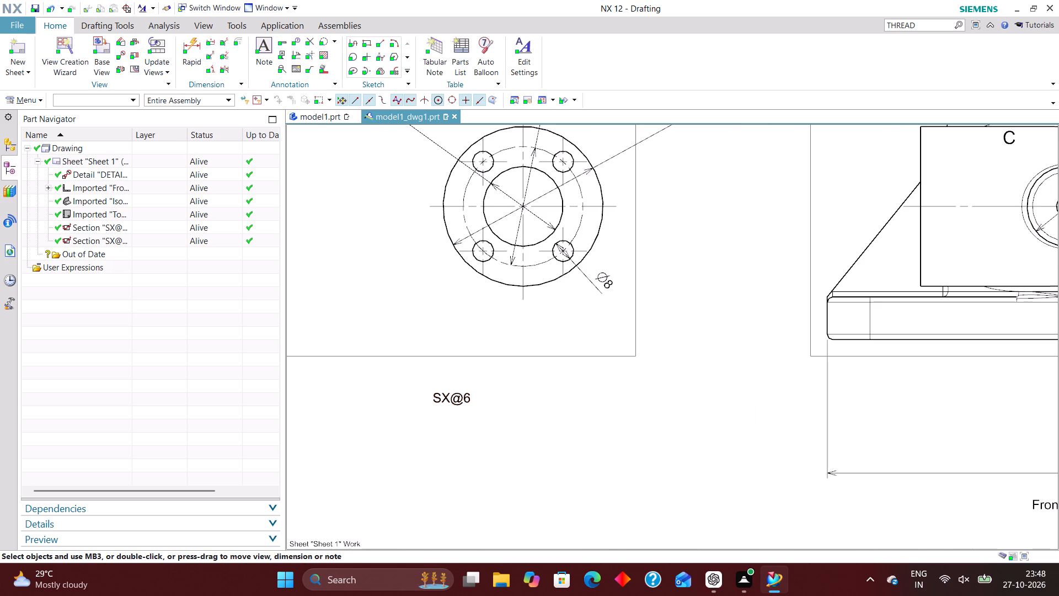
Rename the imported isometric view as ISOMETRIC VIEW.
scroll(490, 471, down, 7)
scroll(541, 376, up, 5)
scroll(451, 384, down, 3)
scroll(500, 370, down, 2)
scroll(619, 355, up, 3)
right_drag(642, 323, 563, 381)
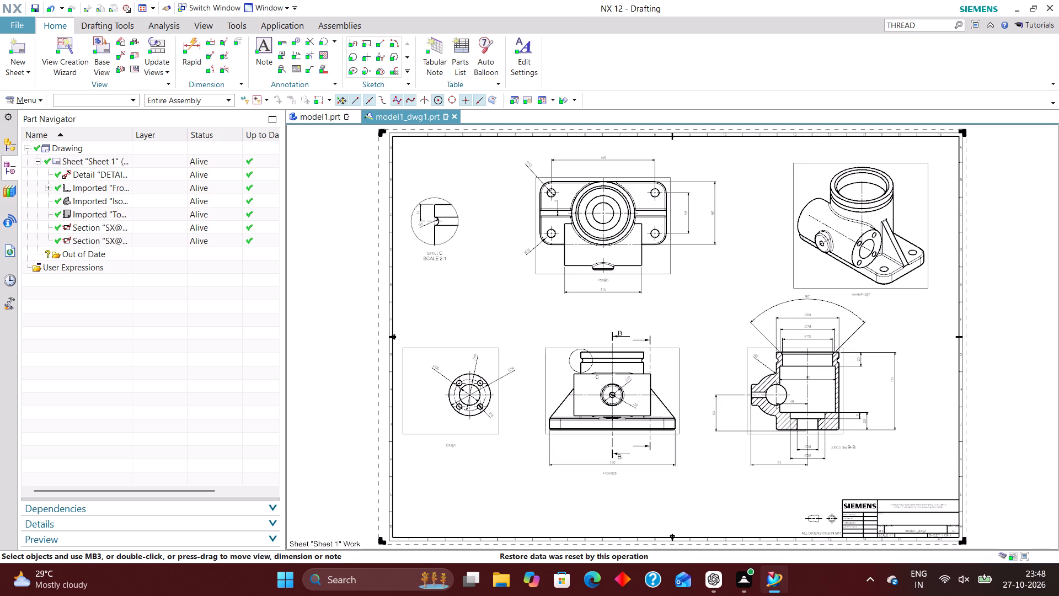
click(136, 200)
right_click(137, 199)
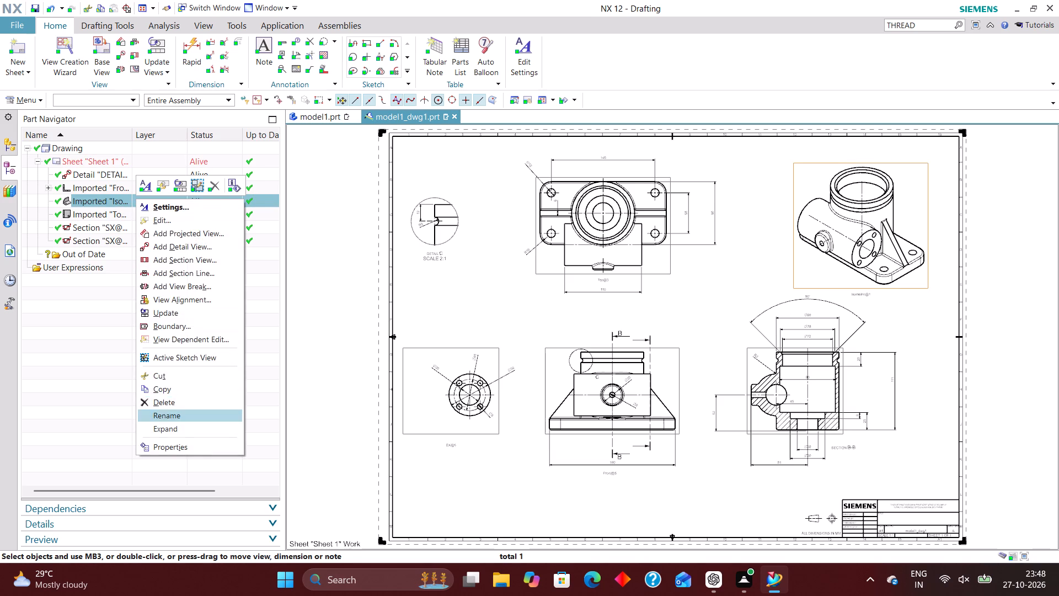
click(178, 416)
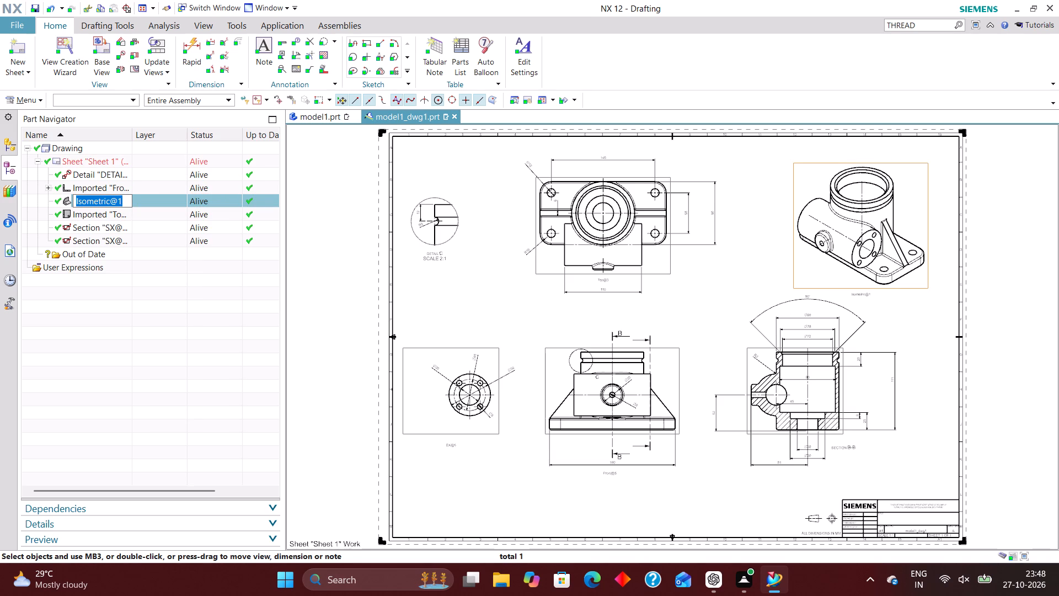
text(isometric view)
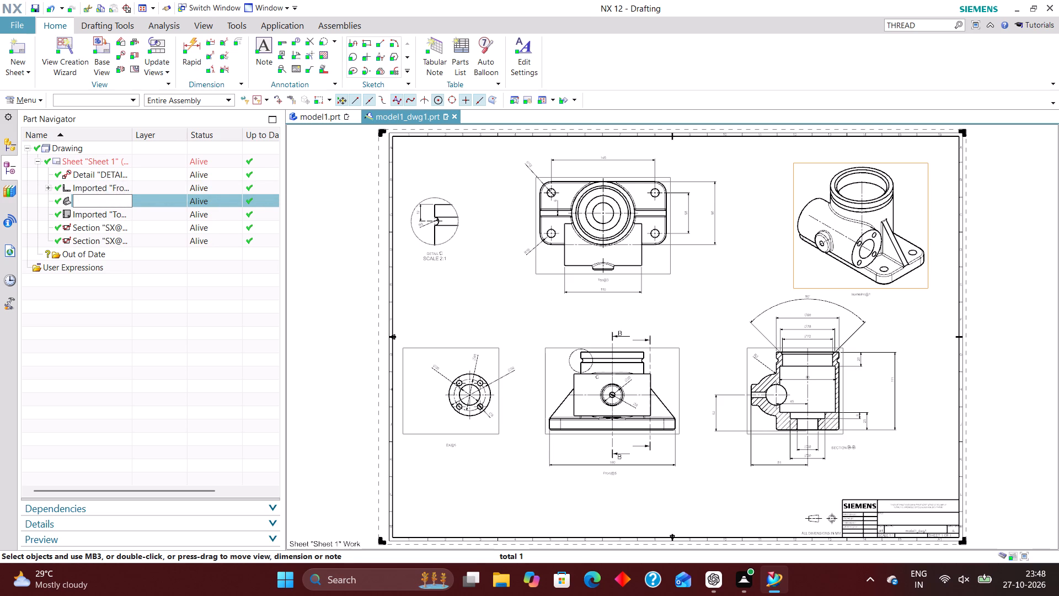
text(ISOMETRIC VIEW)
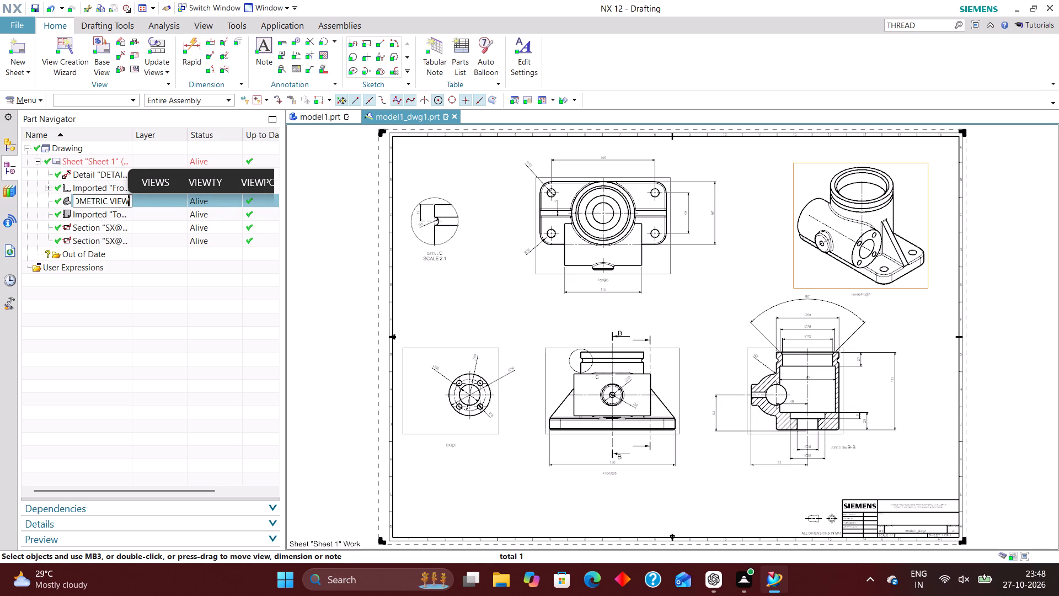
key(Return)
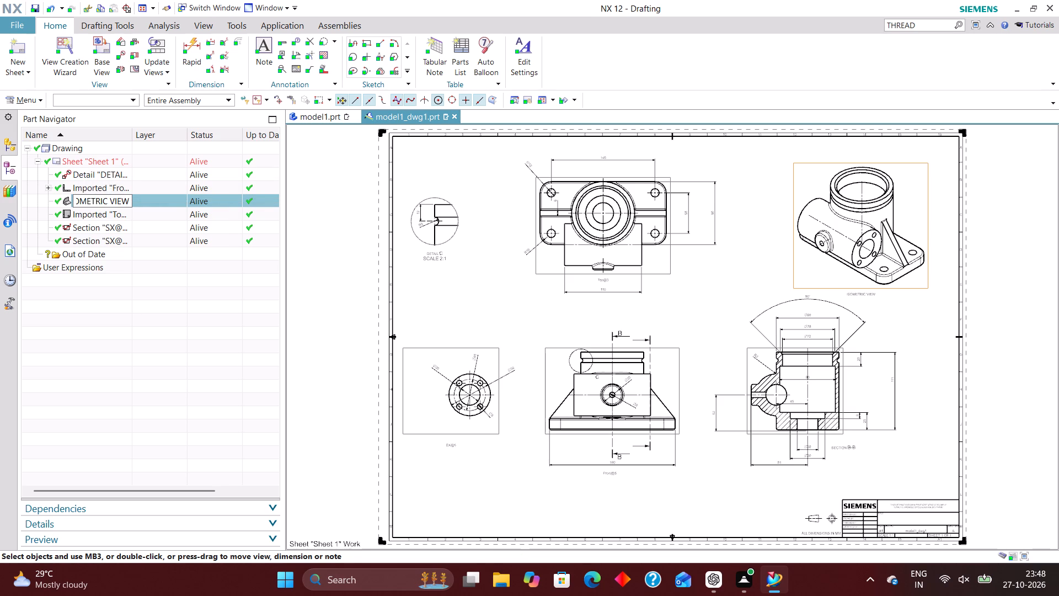
Rename the imported top view as TOP VIEW.
click(137, 211)
right_click(140, 213)
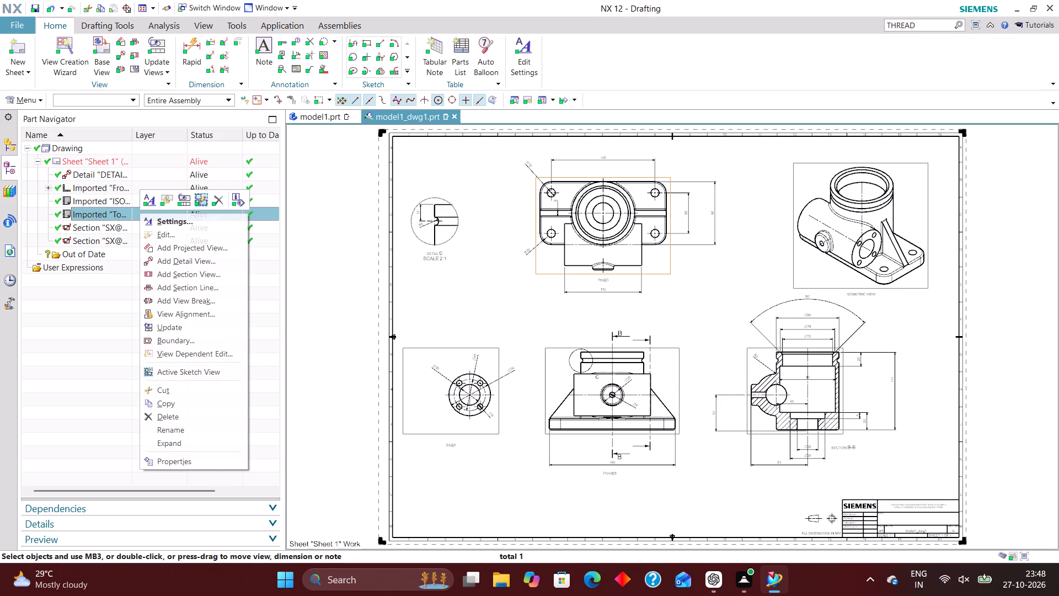
click(185, 427)
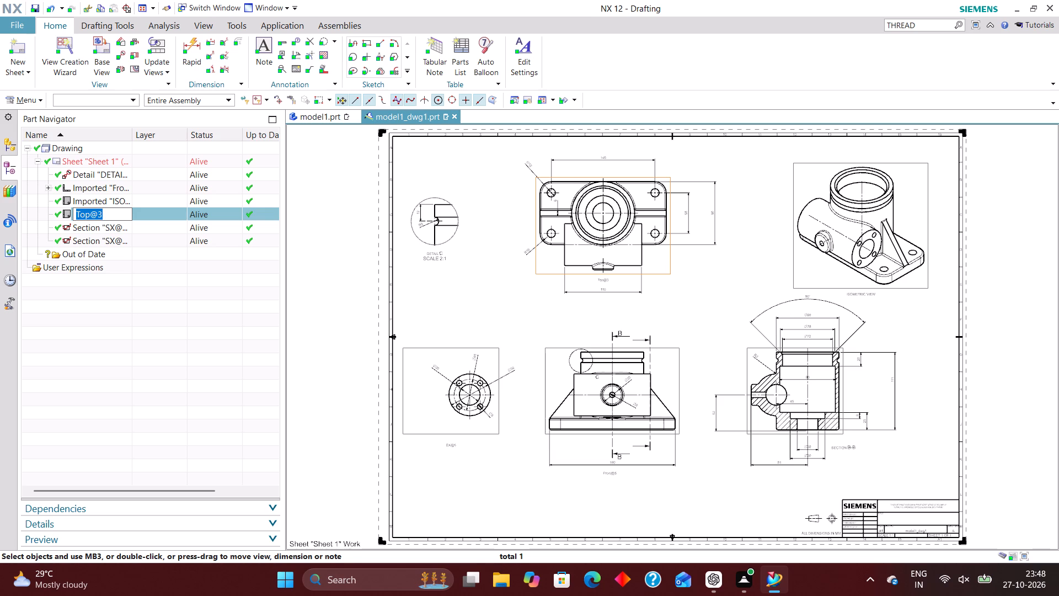
text(TOP VIEW)
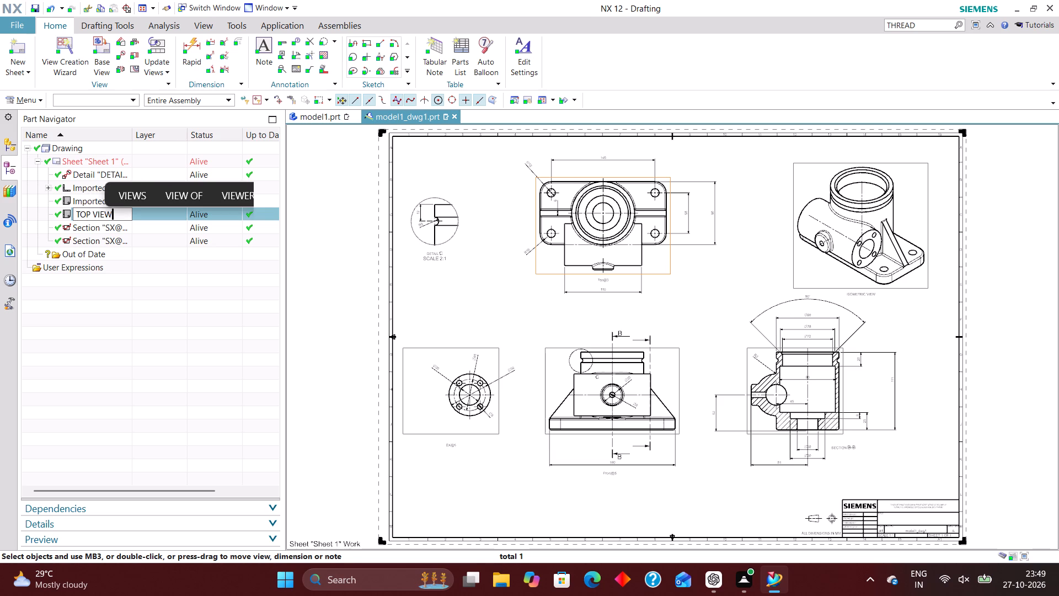
key(Return)
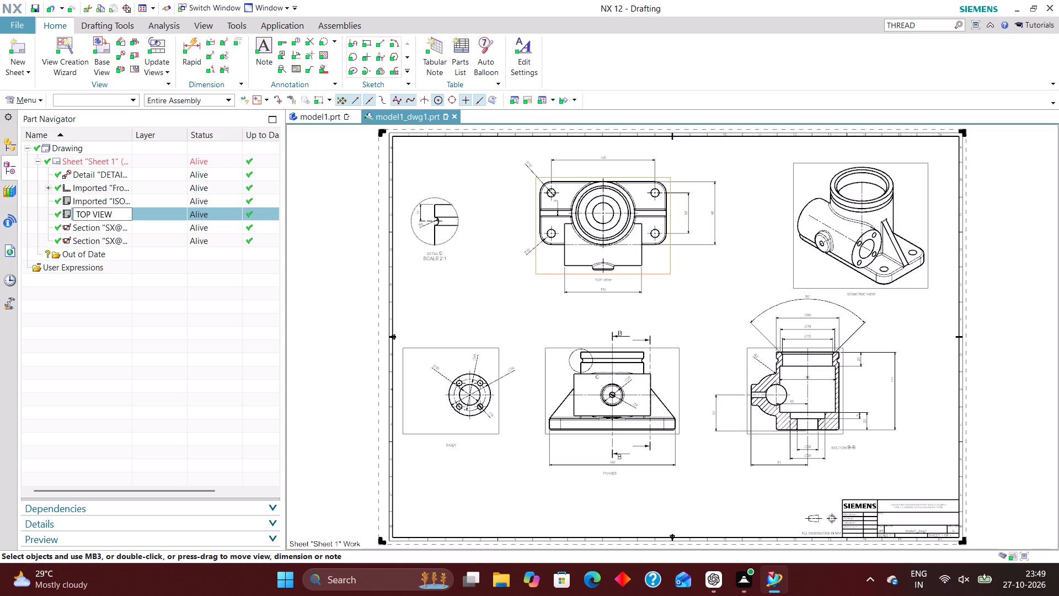
Rename the imported front view as FRONT VIEW.
click(146, 183)
right_click(146, 187)
click(180, 405)
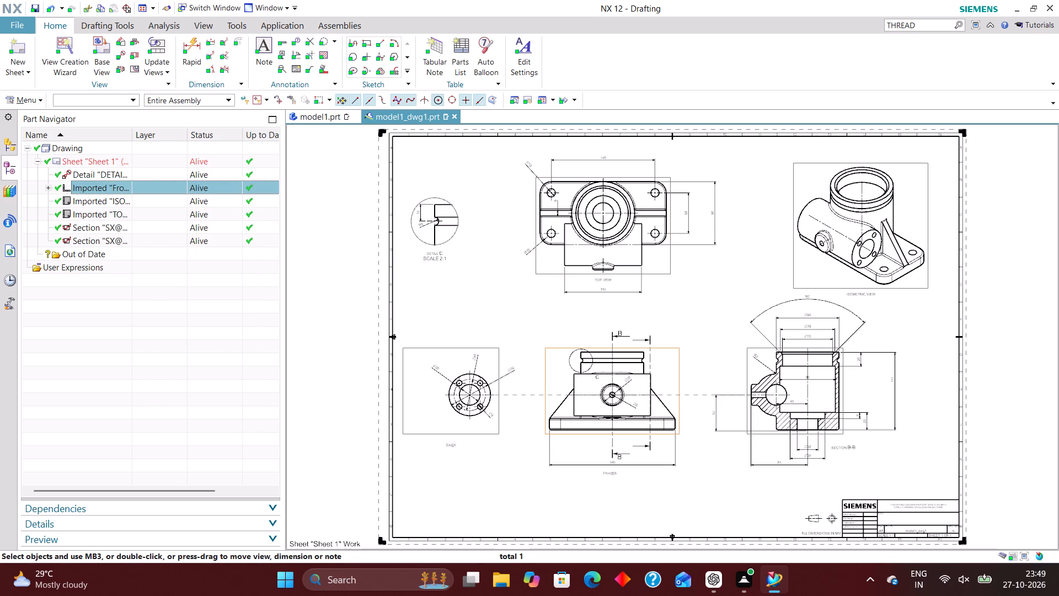
text(FRONT VIEW)
key(Return)
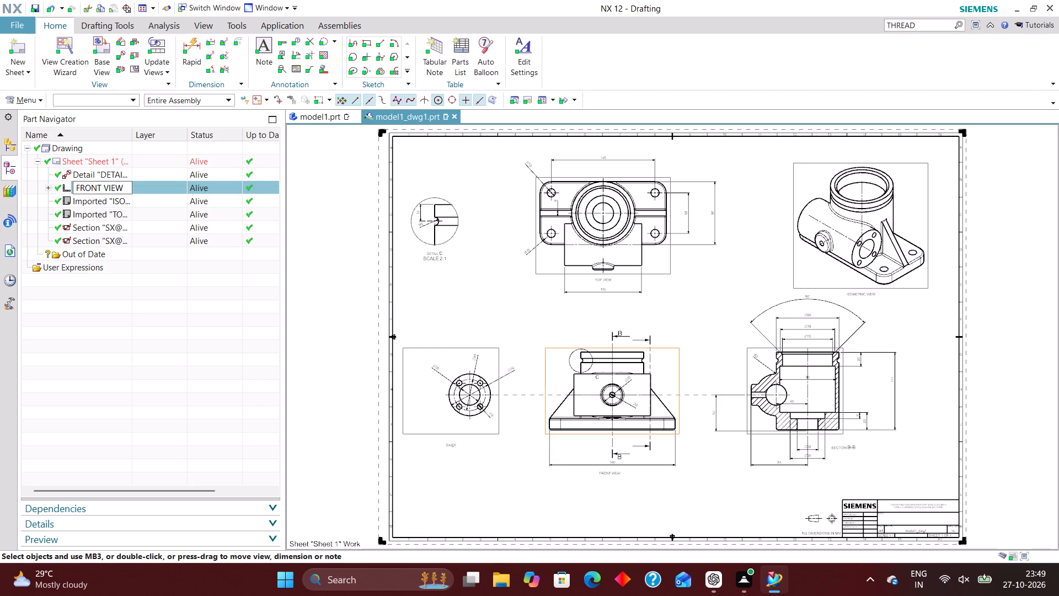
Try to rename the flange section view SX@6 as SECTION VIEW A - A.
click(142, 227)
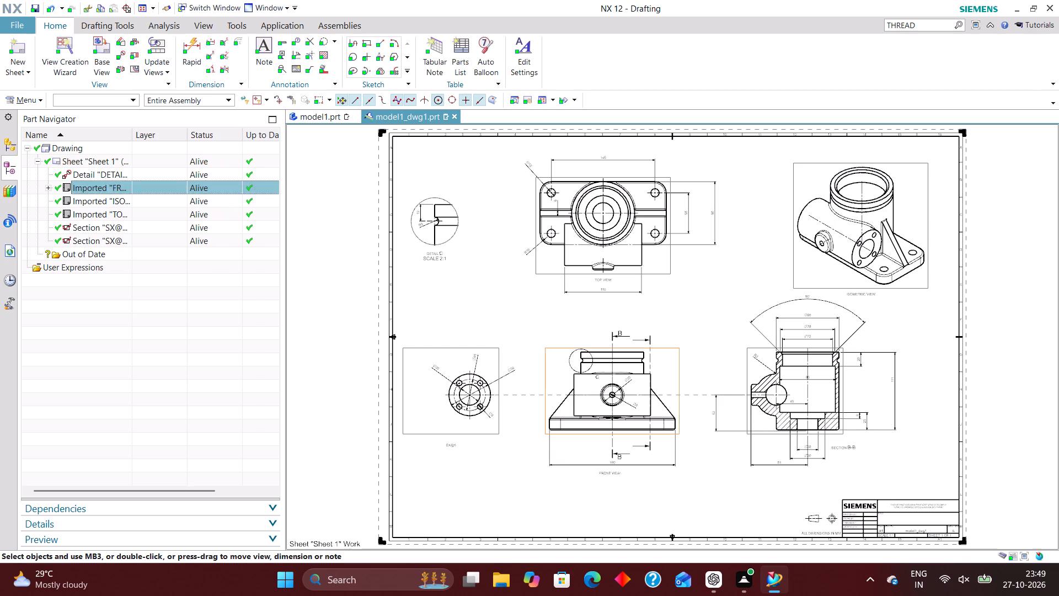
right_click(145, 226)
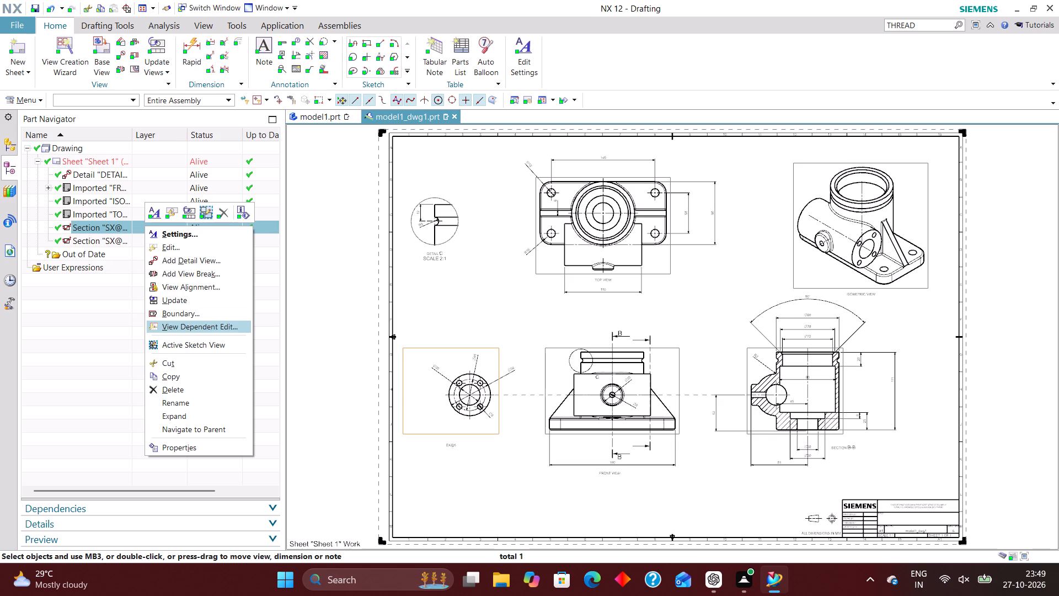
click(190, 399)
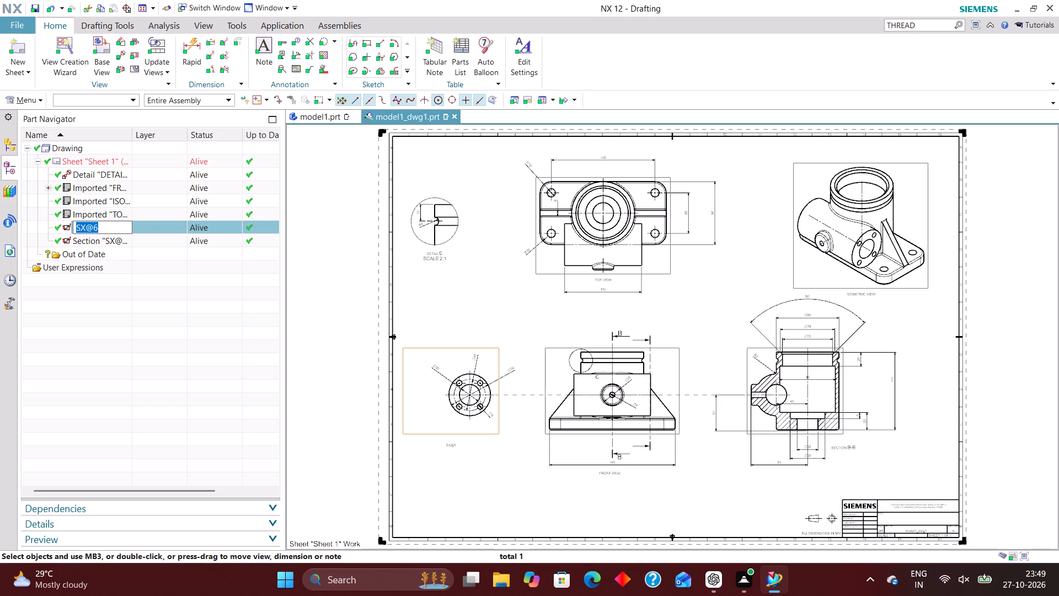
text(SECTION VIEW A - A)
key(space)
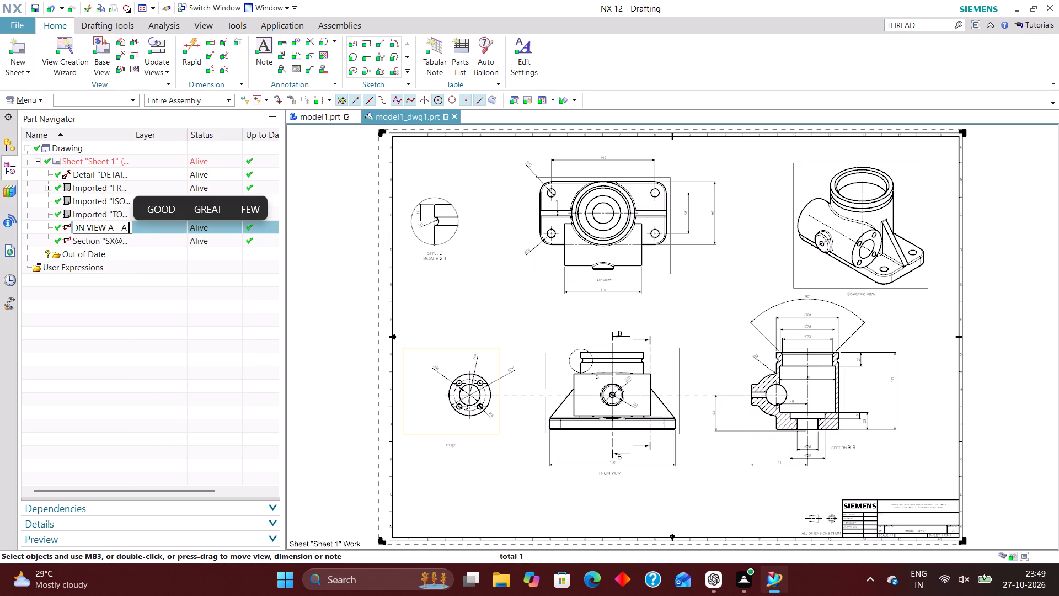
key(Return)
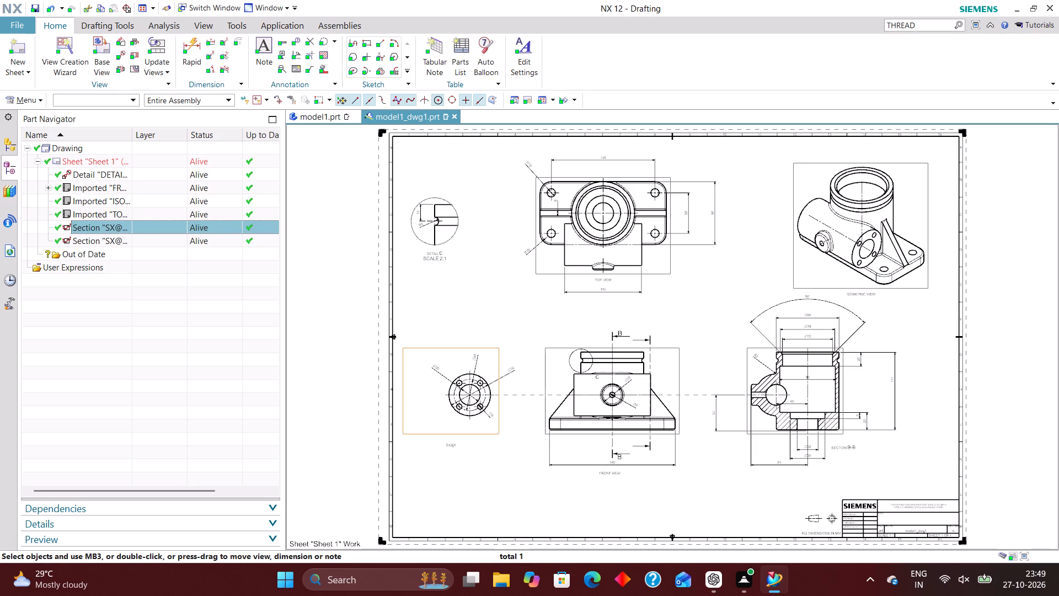
Rename the section view SX@7 as SECTION VIEW B - B.
click(136, 239)
right_click(137, 236)
click(173, 413)
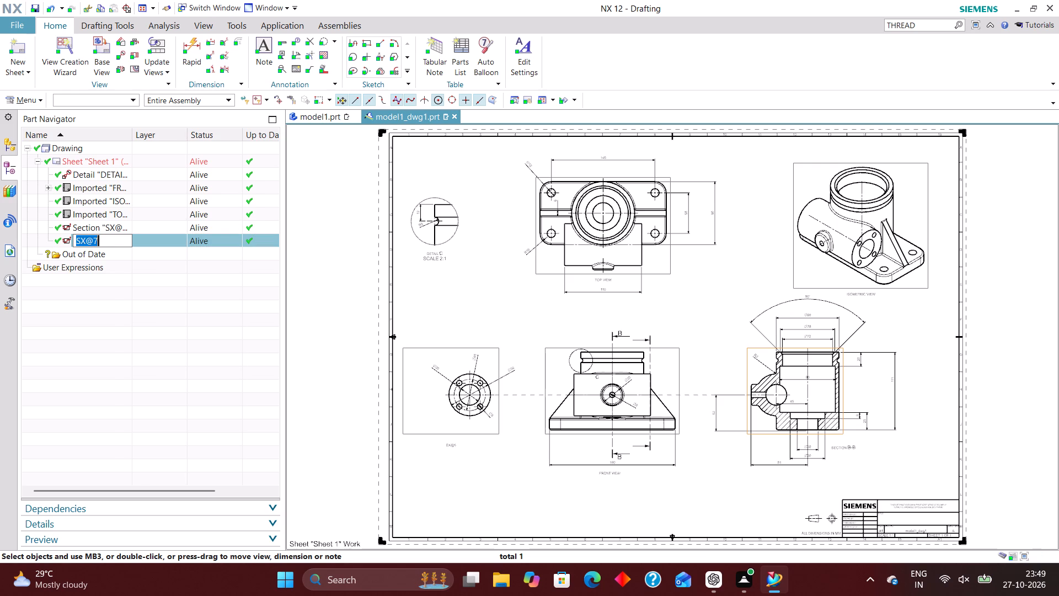
text(SECTIO)
text(B)
key(space)
key(BackSpace)
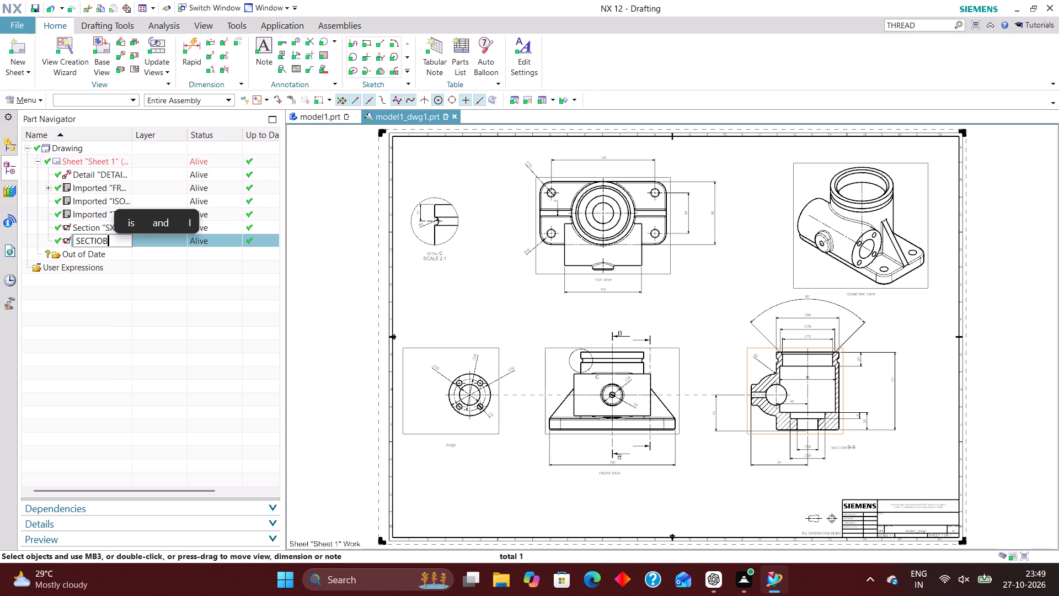
key(BackSpace)
text(N VIEW)
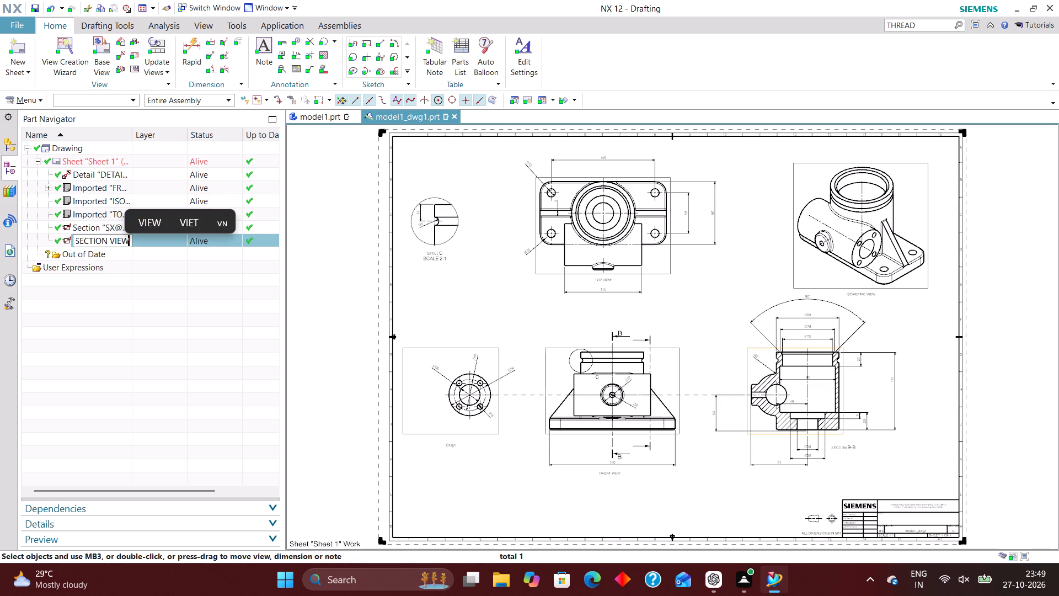
key(space)
text(B - B)
key(Return)
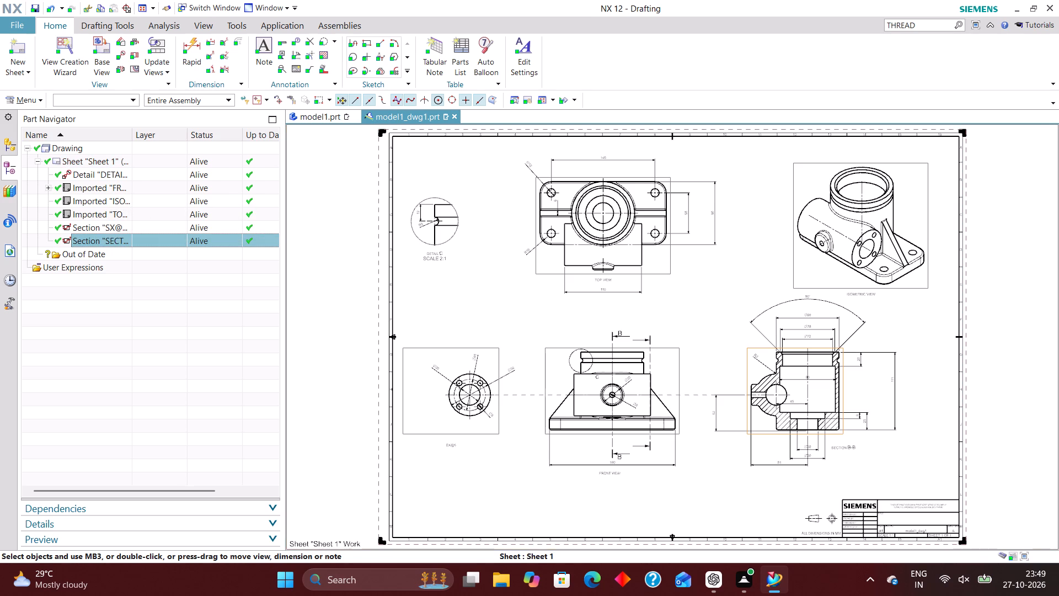
Set the view label type of SECTION VIEW B - B to Name.
right_click(832, 436)
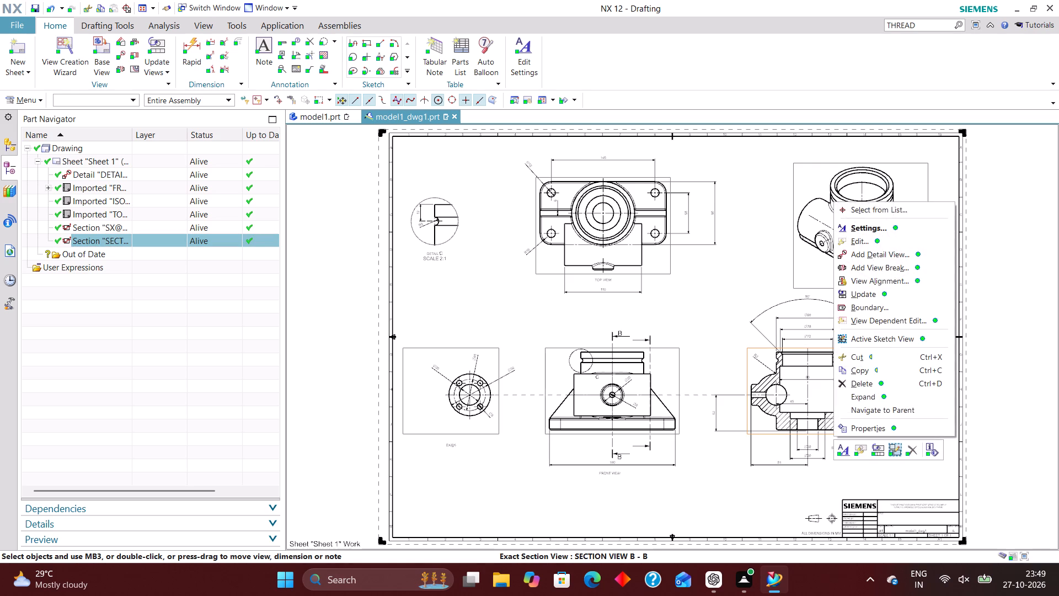
click(867, 227)
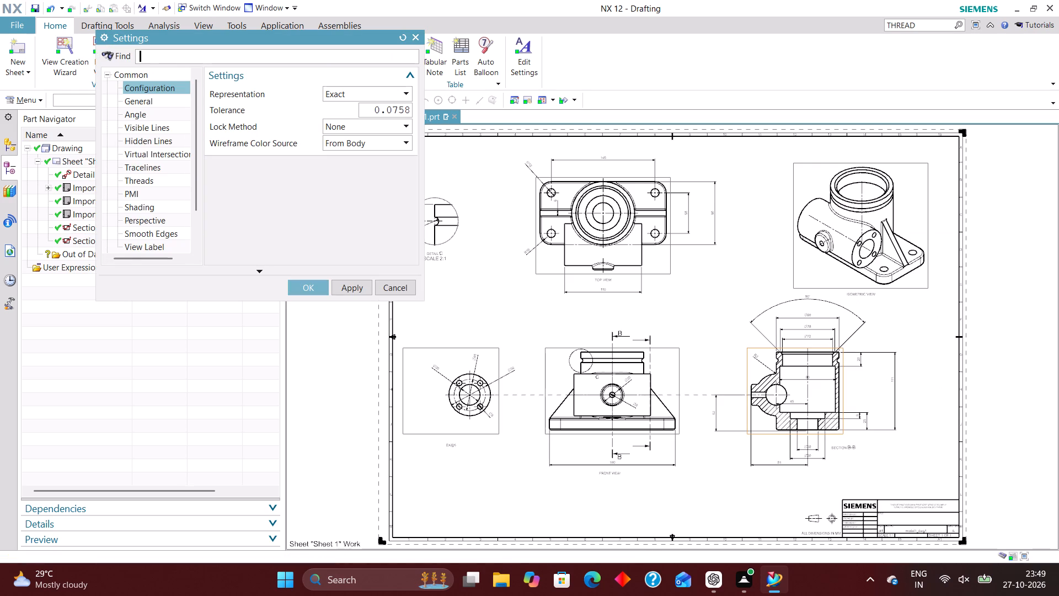
scroll(140, 226, down, 5)
click(146, 221)
click(150, 246)
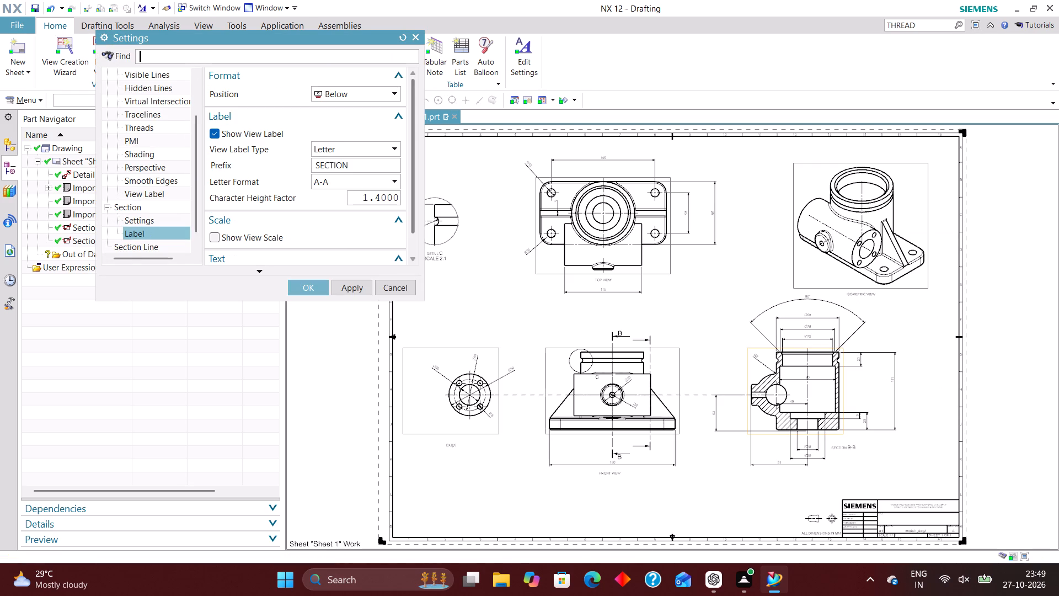
click(362, 153)
click(362, 163)
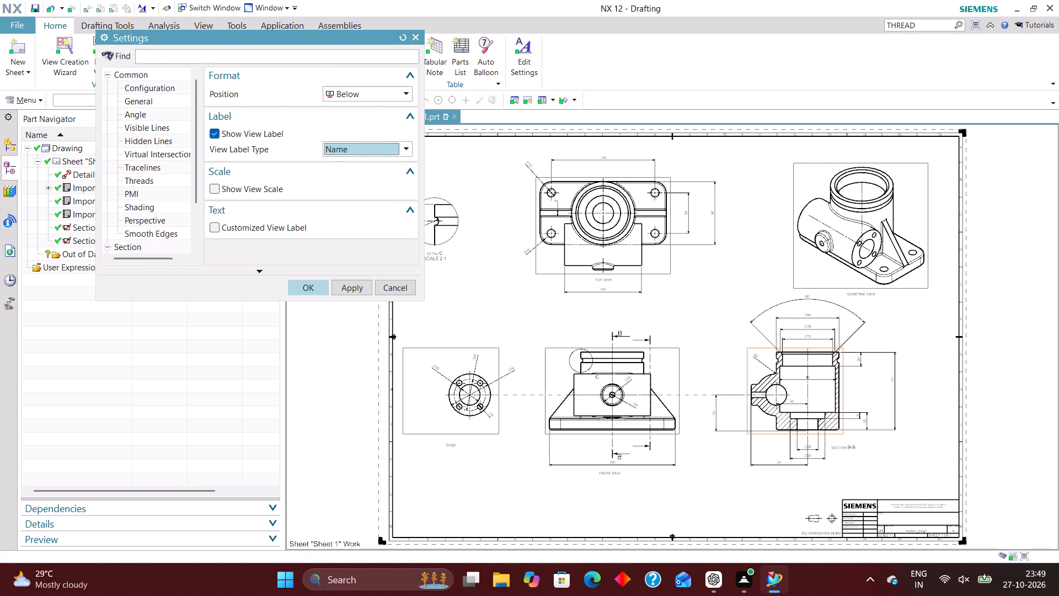
click(299, 289)
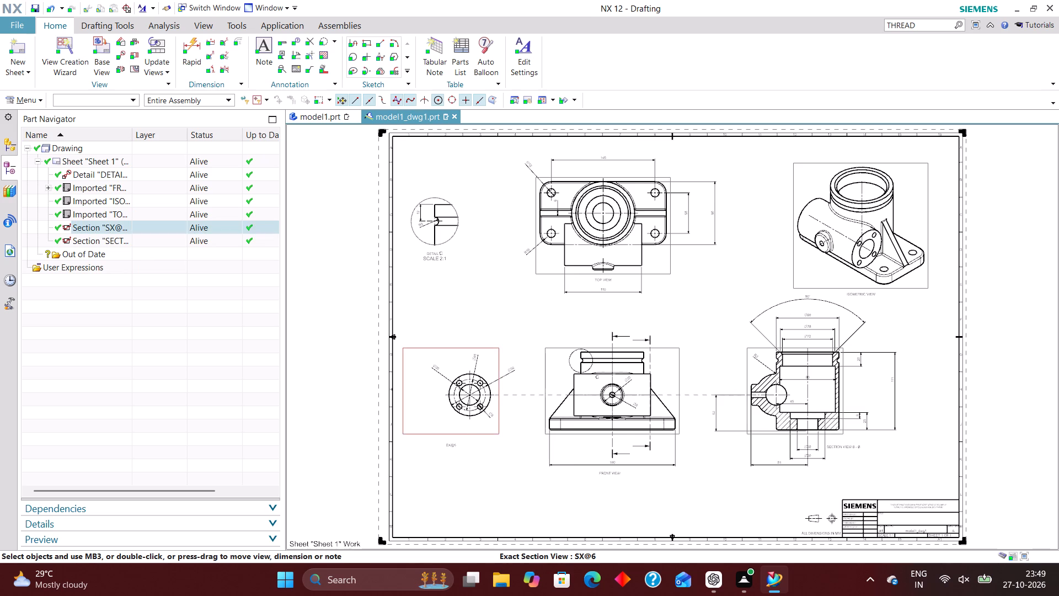
Set the view label type of the flange section view SX@6 to Name.
right_click(470, 433)
click(544, 214)
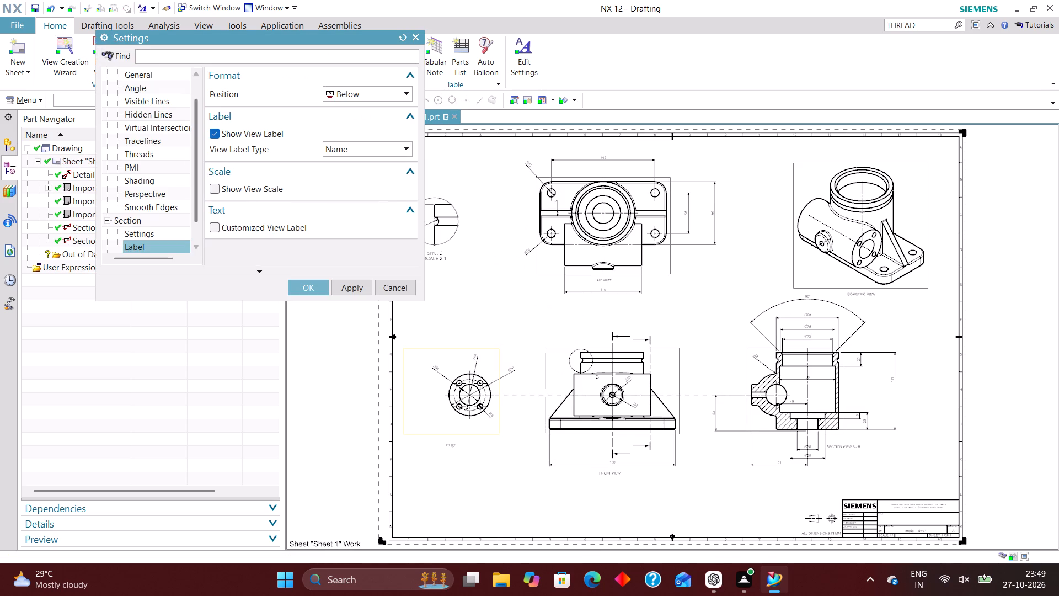
click(366, 148)
click(364, 158)
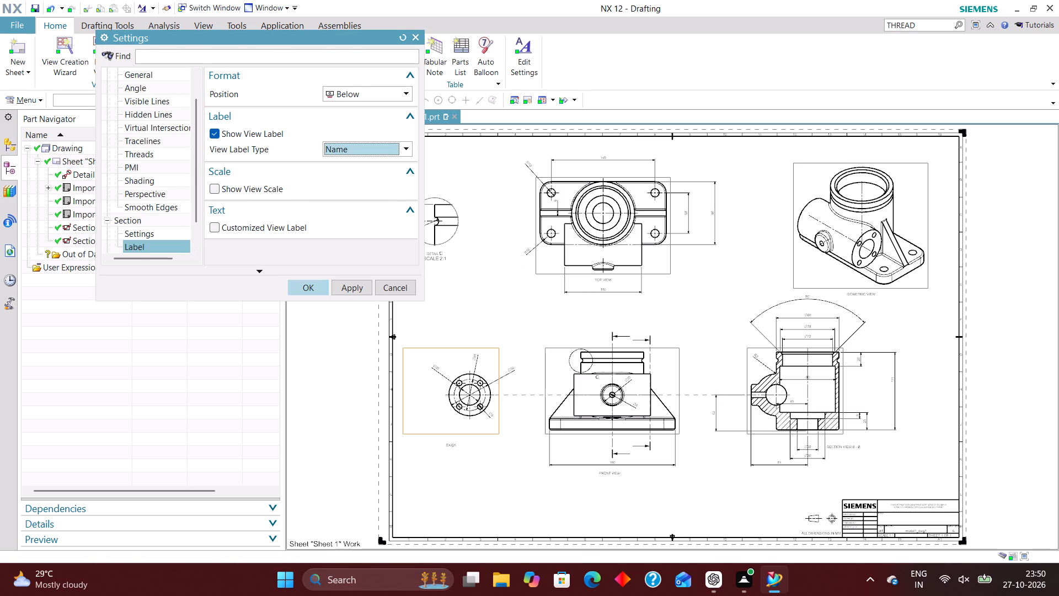
click(315, 285)
Rename the flange section view SX@6 as SECTION VIEW A - A.
click(130, 227)
right_click(131, 226)
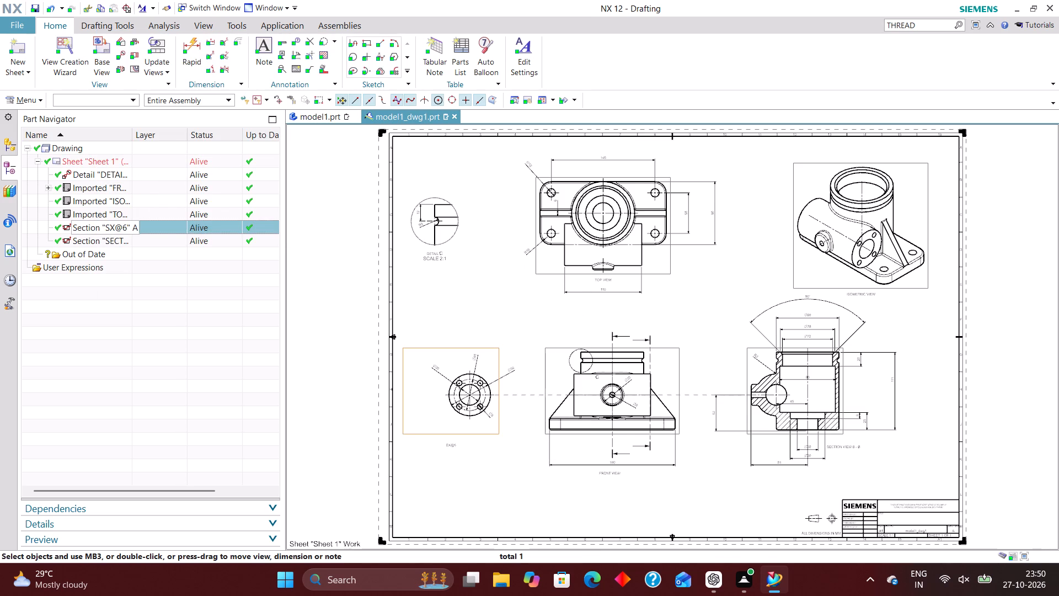
click(177, 398)
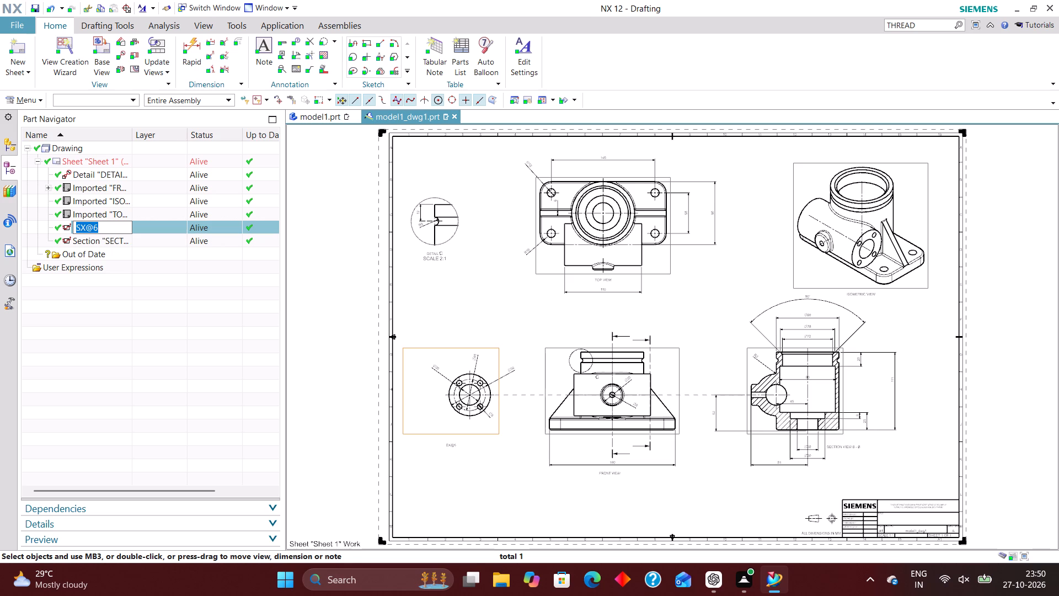
key(BackSpace)
text(SECTION VIEW A -)
key(space)
key(a)
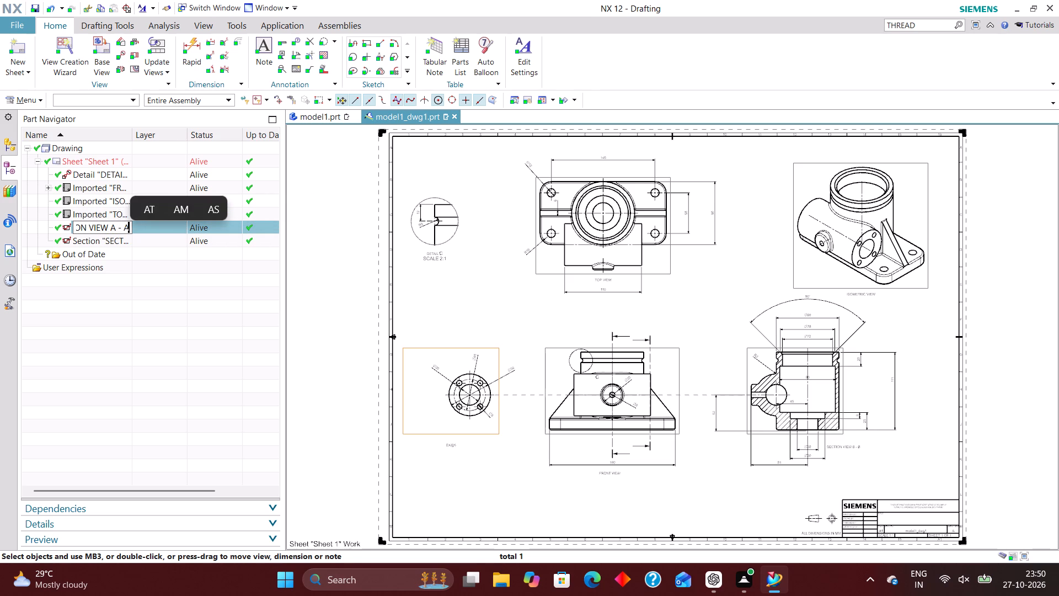
key(Return)
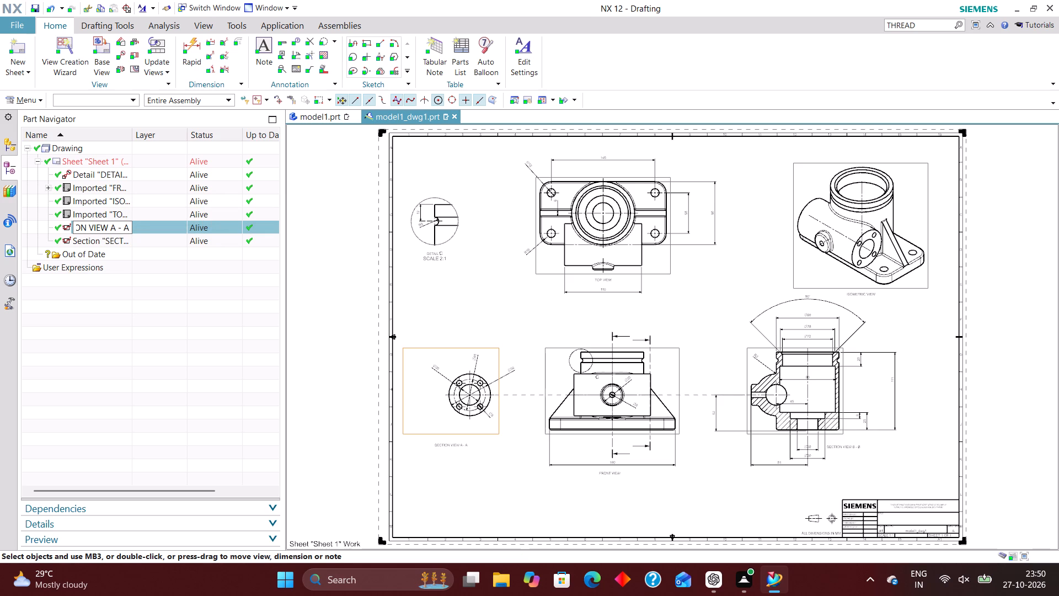
click(471, 320)
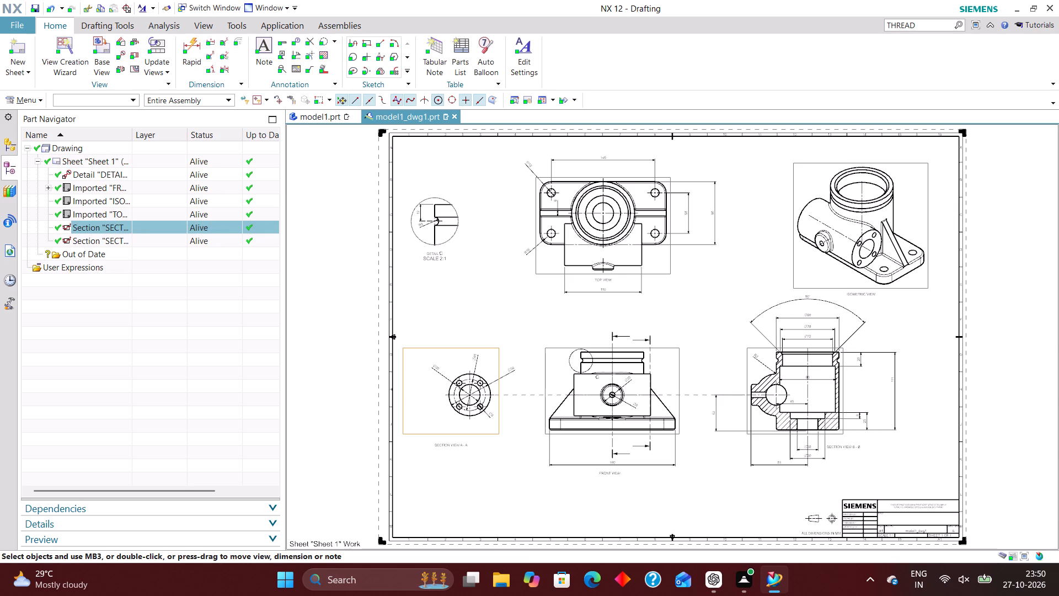
Set the text justification of the detail C view label to Left.
scroll(461, 276, up, 3)
scroll(430, 252, down, 1)
click(150, 172)
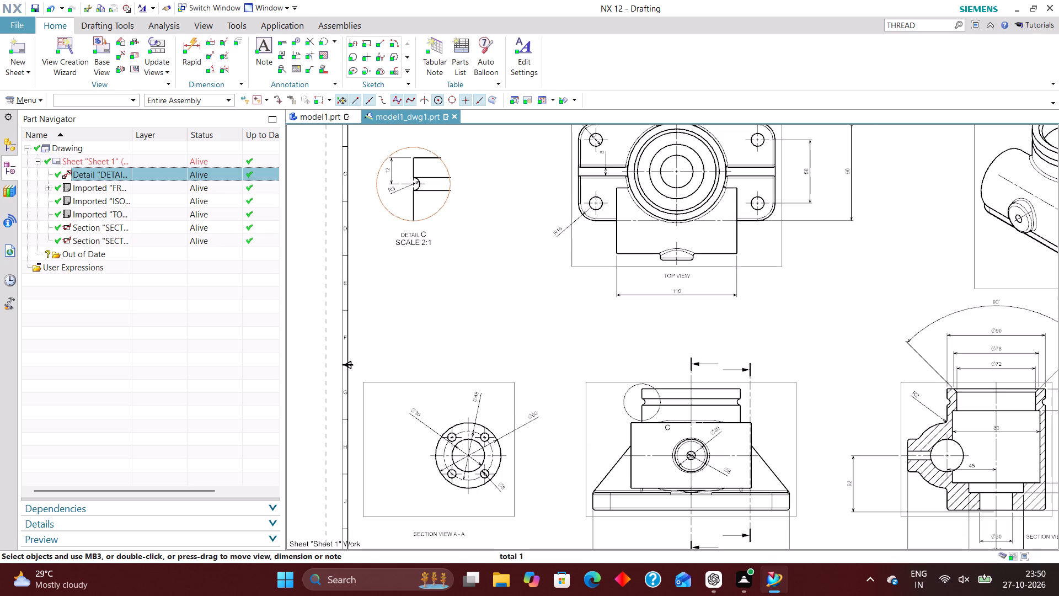
right_click(148, 170)
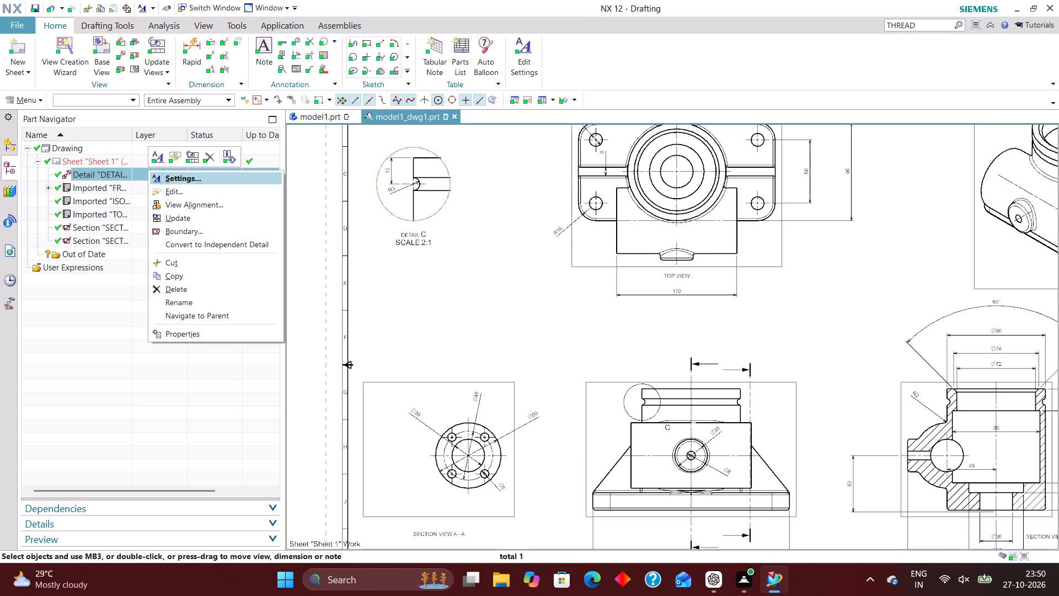
click(397, 277)
double_click(418, 235)
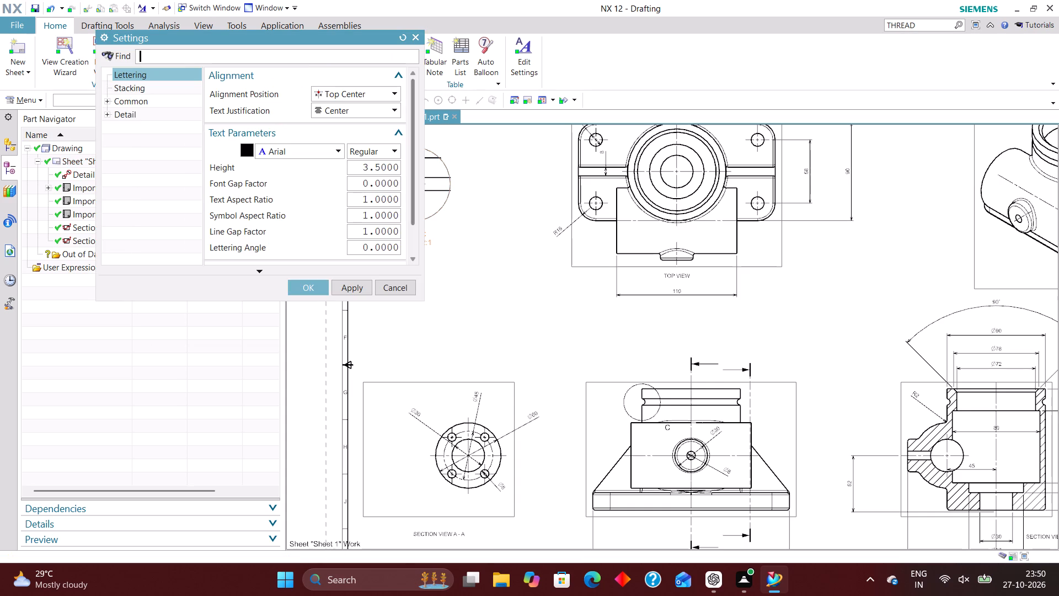
click(369, 110)
click(345, 125)
click(314, 285)
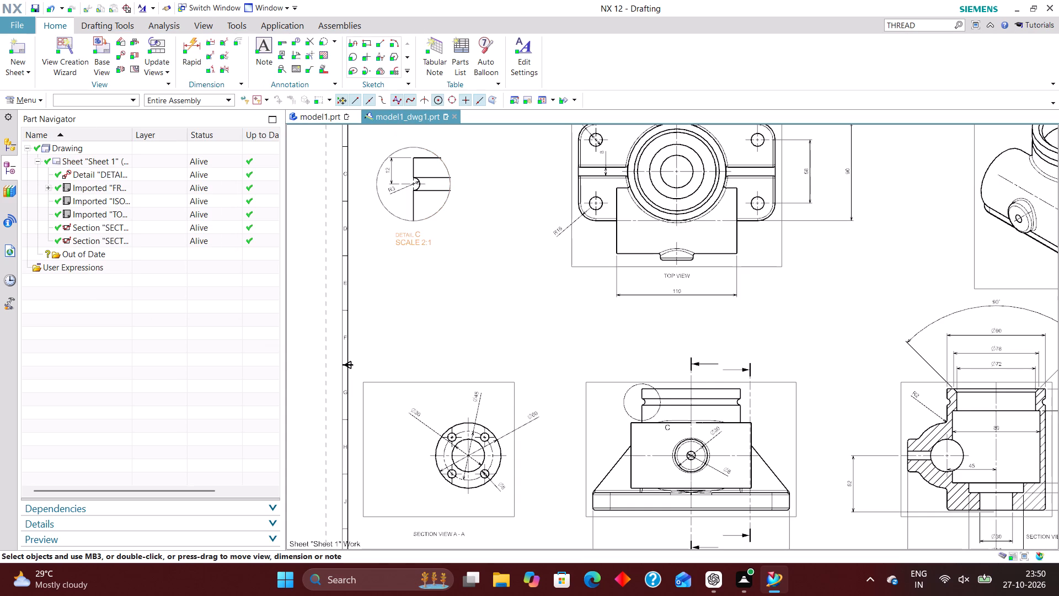
Fill the title block's empty title cell, Label7, with FLANGED VALVE HOUSING in uppercase.
scroll(419, 281, down, 4)
scroll(504, 290, up, 4)
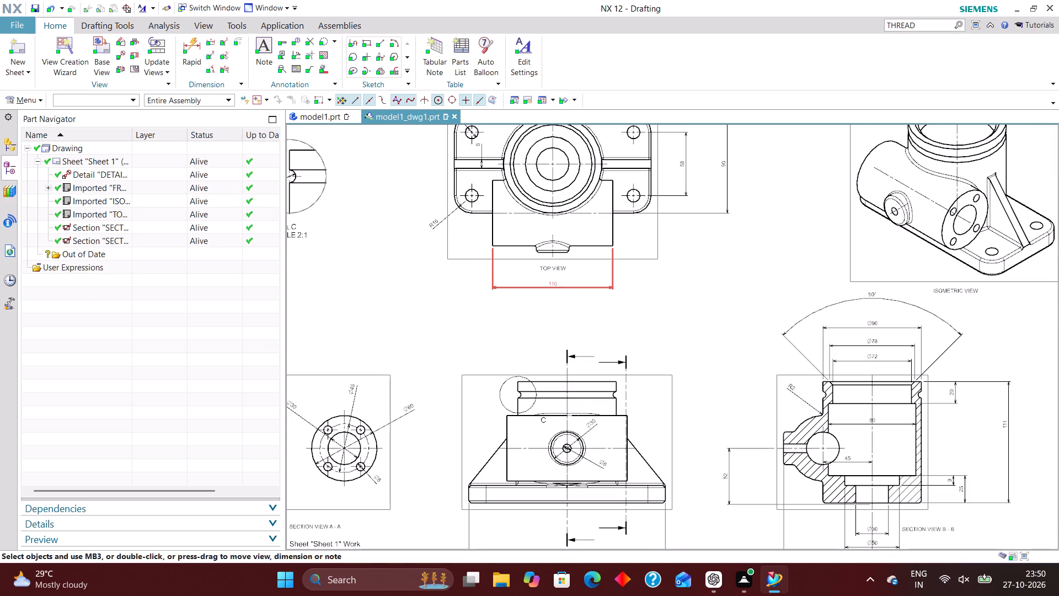
scroll(560, 337, down, 3)
scroll(594, 315, up, 3)
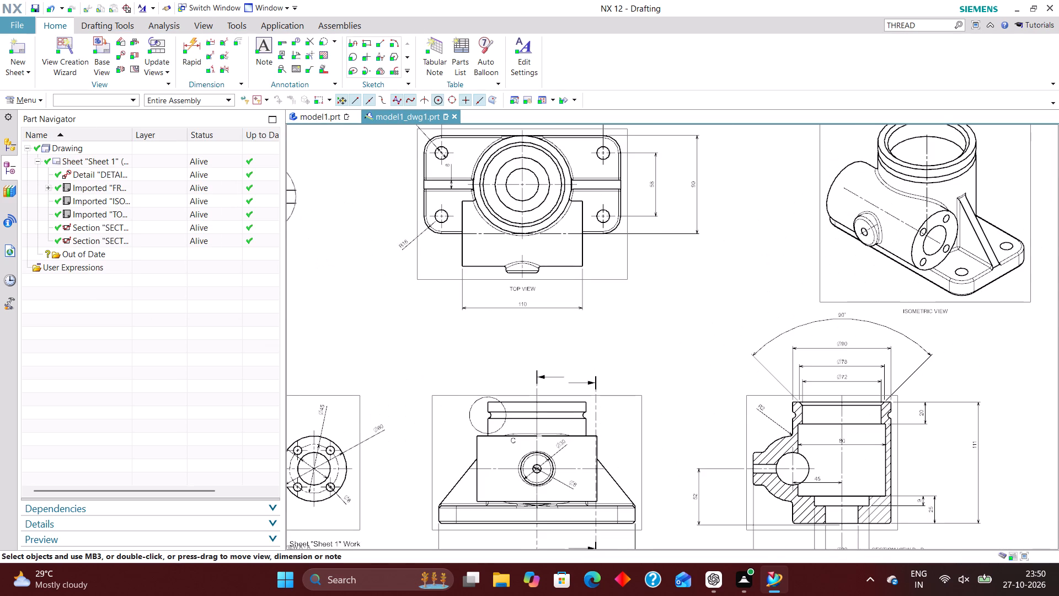
scroll(596, 301, down, 2)
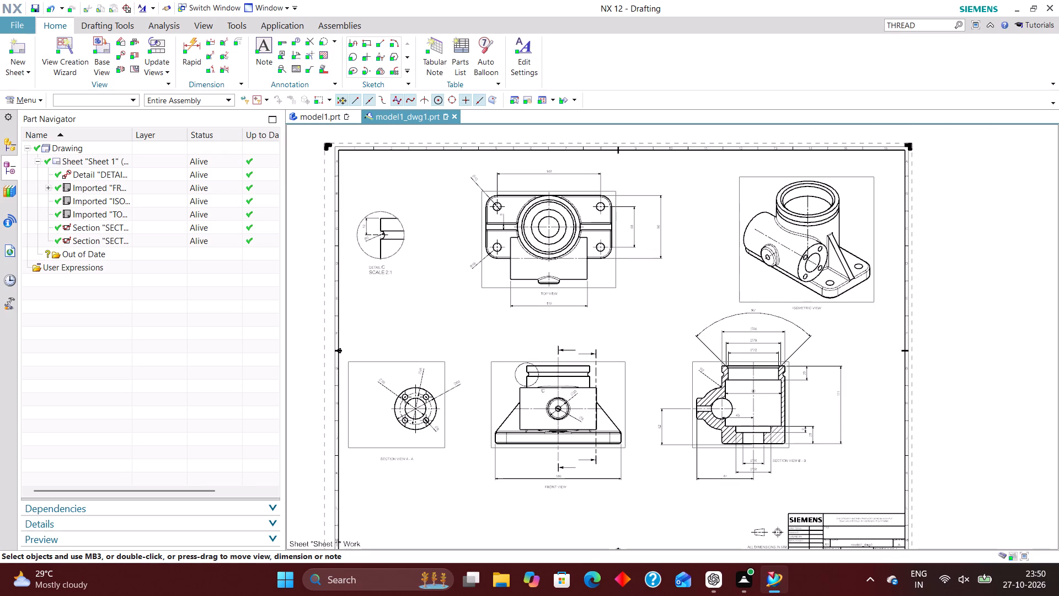
right_drag(660, 276, 609, 365)
right_click(839, 519)
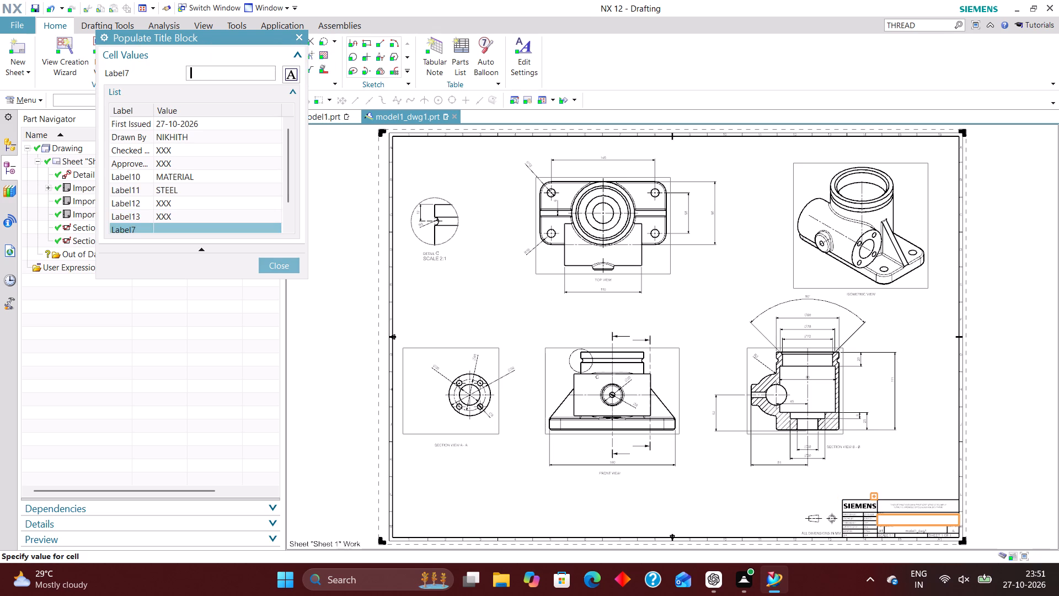
key(ctrl+v)
key(BackSpace)
key(BackSpace)
key(BackSpace)
key(BackSpace)
key(BackSpace)
key(BackSpace)
key(BackSpace)
text(HOUSING)
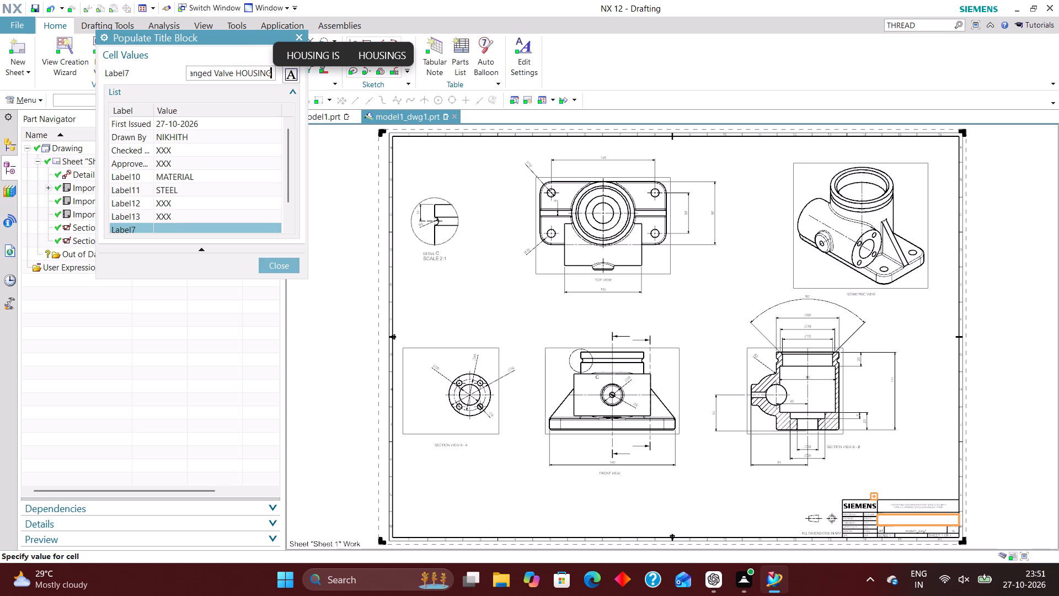
key(Left)
key(Left)
key(Left)
key(Left)
key(Left)
key(Left)
key(Left)
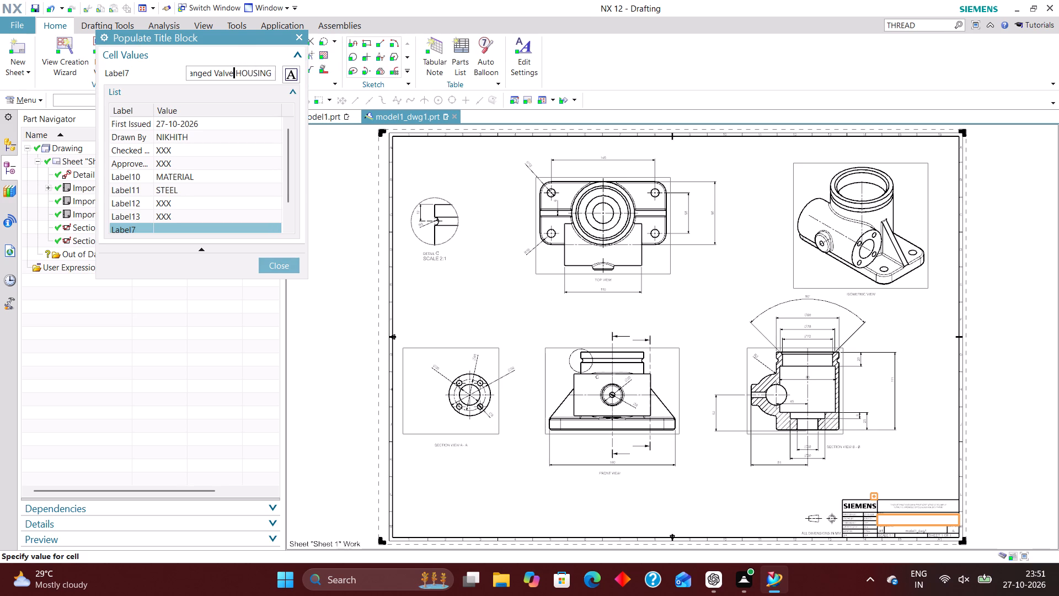
key(Left)
key(BackSpace)
key(BackSpace)
key(BackSpace)
key(BackSpace)
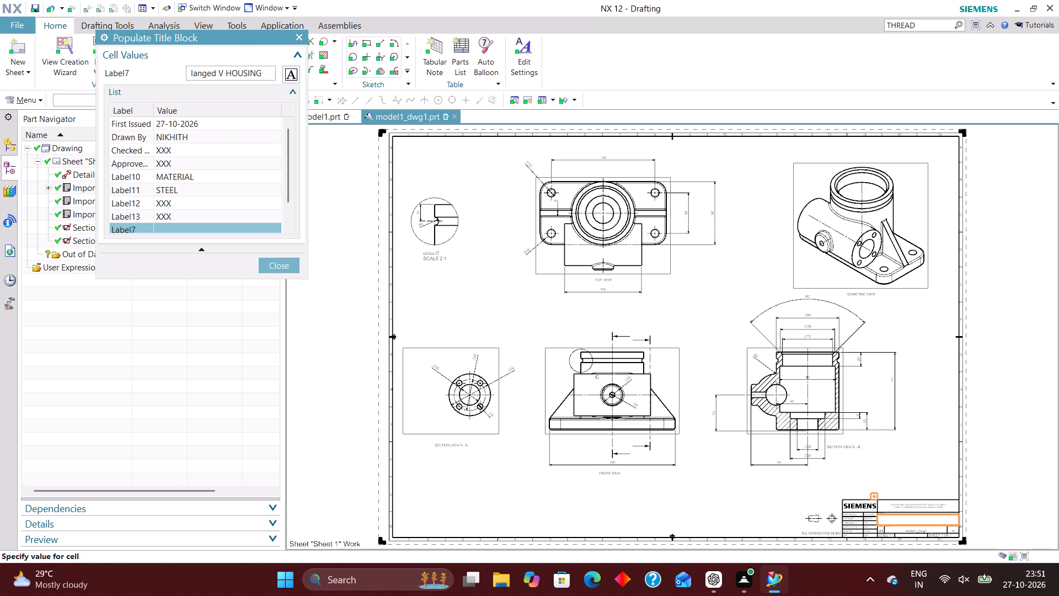
text(ALVE)
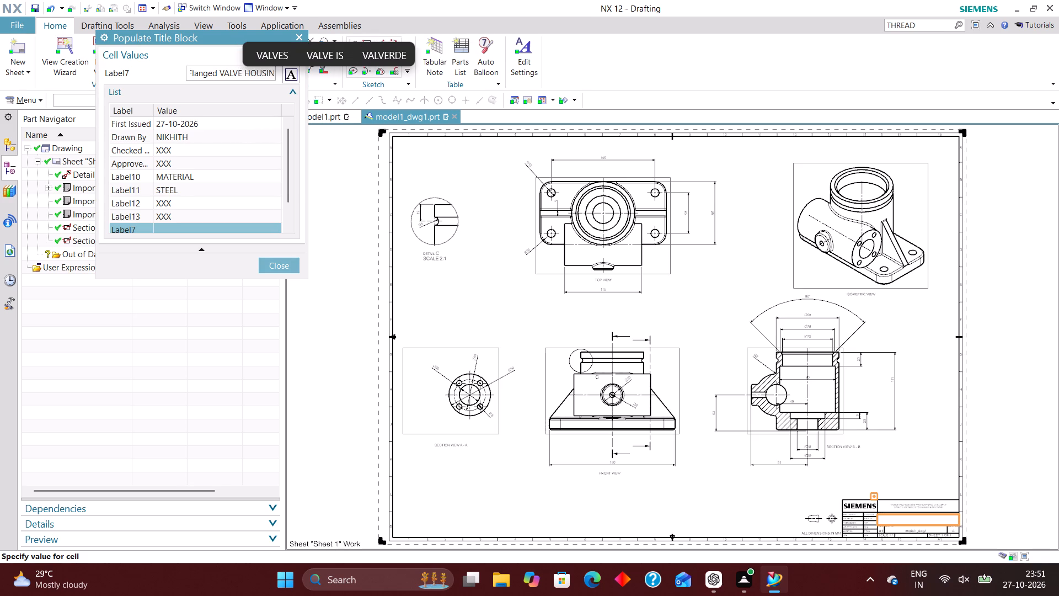
key(Left)
key(Left)
key(Left)
key(Left)
key(Left)
key(Left)
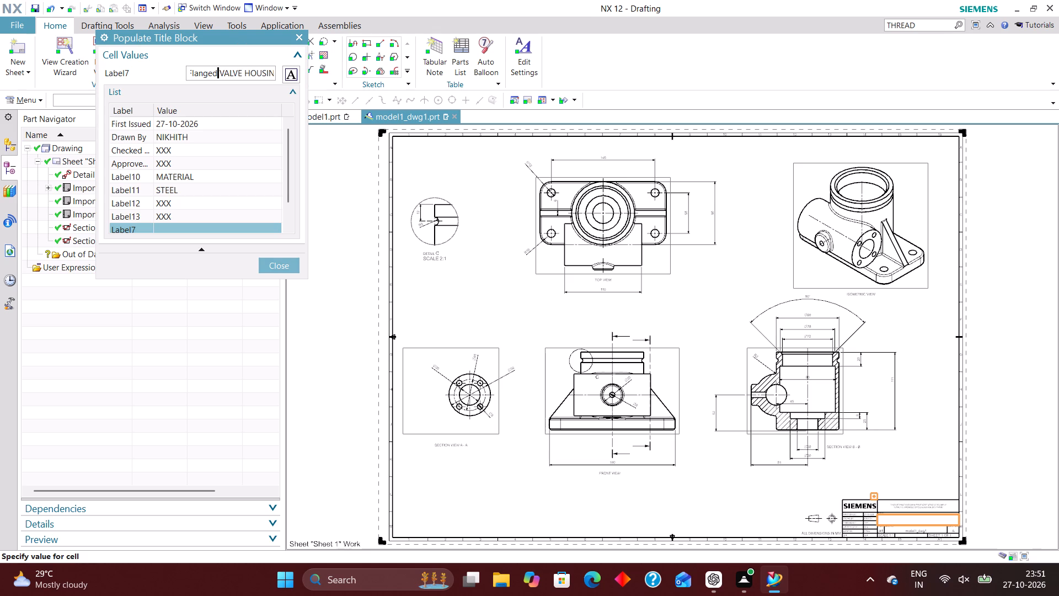
key(BackSpace)
key(BackSpace)
key(BackSpace)
key(BackSpace)
key(BackSpace)
key(BackSpace)
text(LANGED)
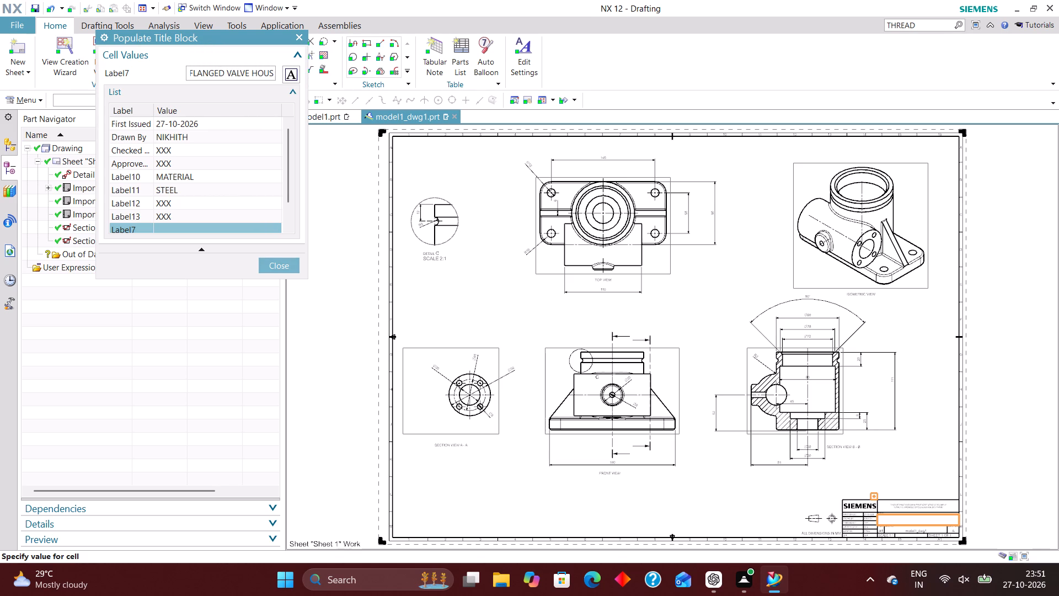
key(Left)
key(Left)
key(Left)
key(Left)
key(Left)
key(Left)
key(Left)
key(Left)
key(Left)
key(Left)
key(Left)
key(Left)
key(Left)
key(Left)
key(Left)
key(Left)
key(Left)
key(Left)
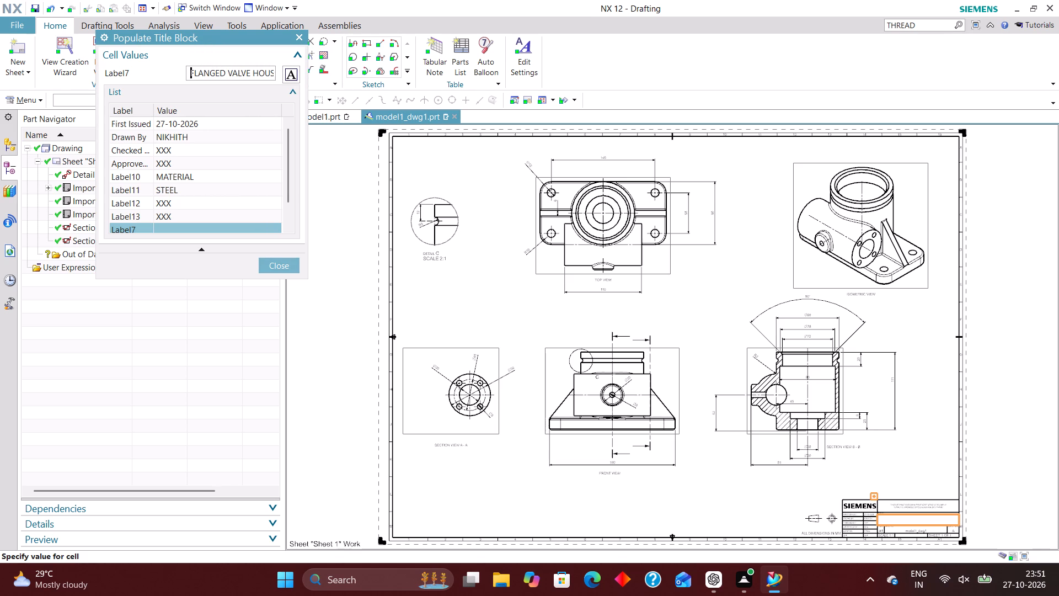
key(Right)
key(Right)
key(Right)
key(Right)
key(Right)
key(Right)
key(Right)
key(Right)
key(Right)
key(Right)
key(Right)
key(Right)
key(Right)
key(Right)
key(Right)
key(Right)
key(Right)
key(Right)
key(Right)
key(Right)
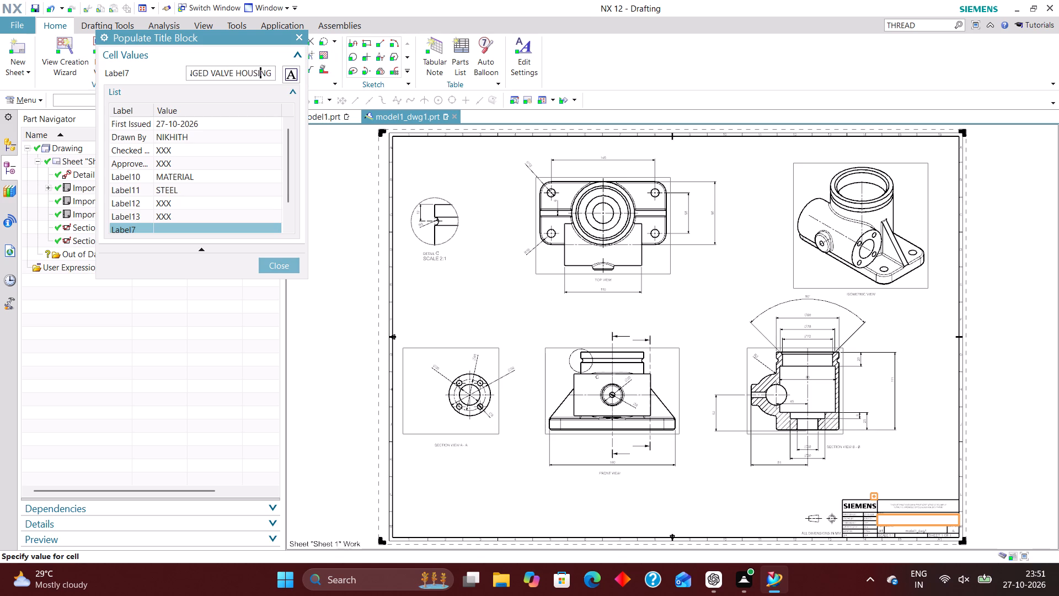
key(Return)
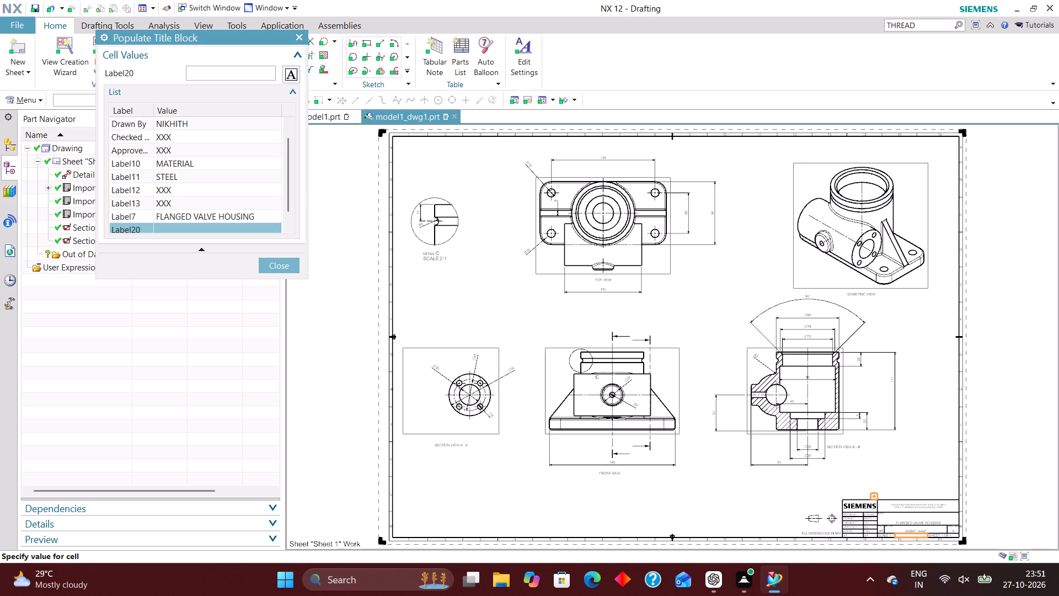
Fill the title block's Label20 cell with WEIGHT (kg) 5.4289 and finish populating the title block.
text(WEIGHT)
key(space)
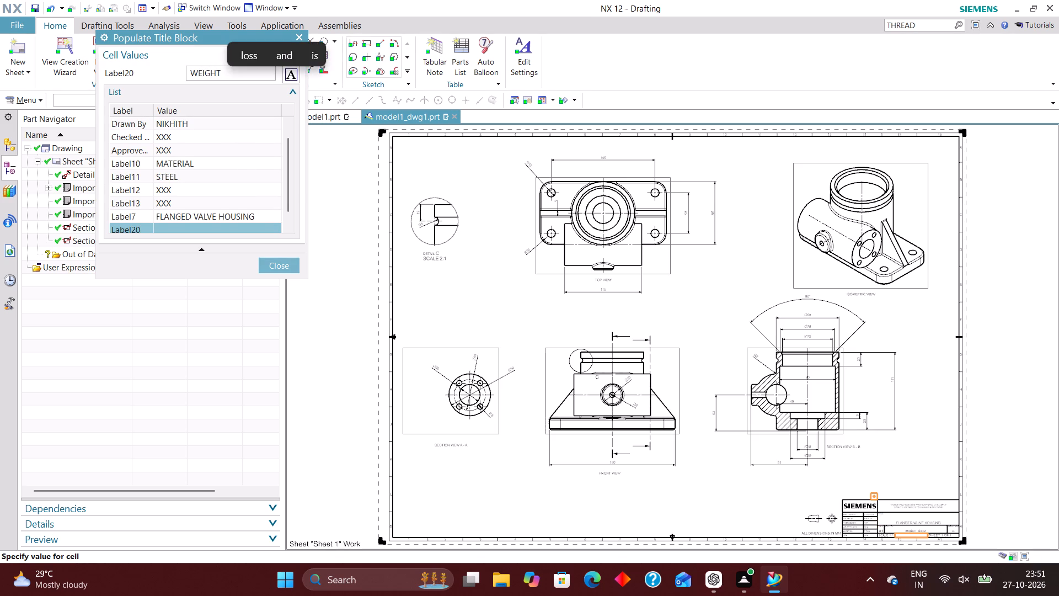
text(())
key(Left)
text(kg)
key(Right)
key(Right)
key(space)
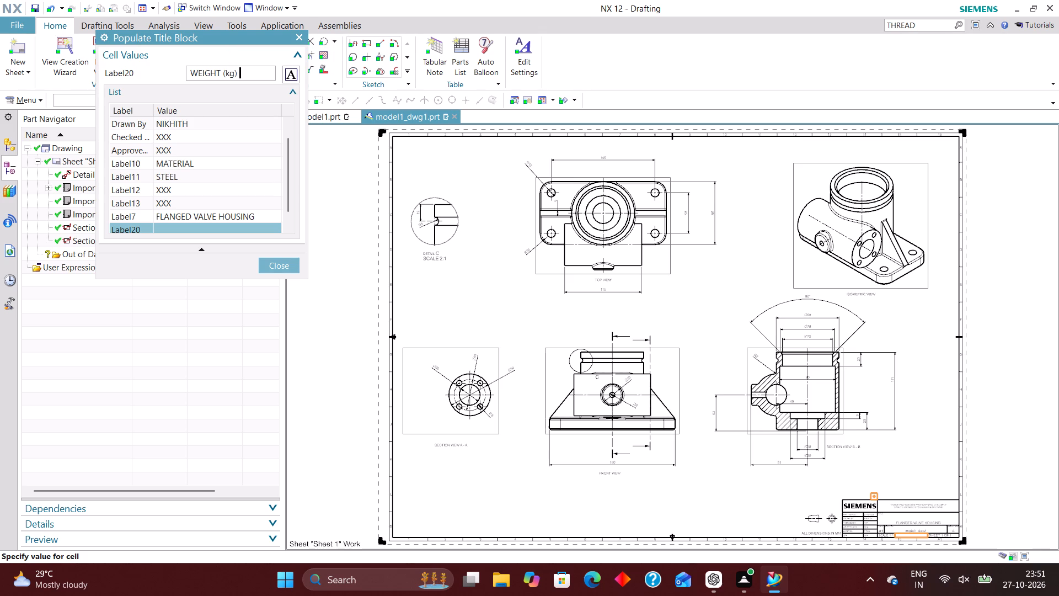
text(5.428)
key(9)
key(Return)
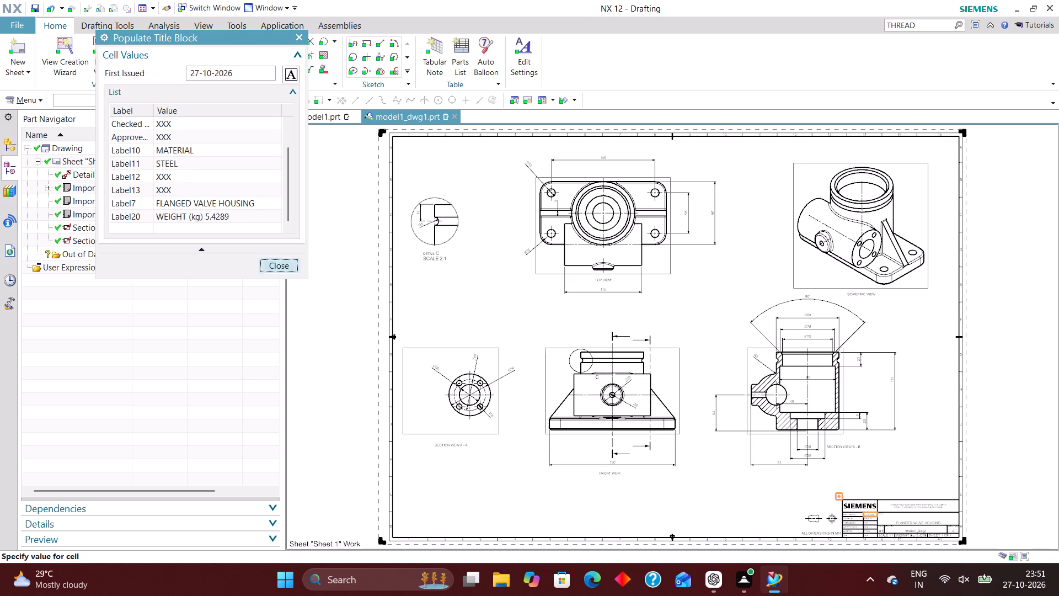
click(279, 262)
scroll(825, 533, up, 4)
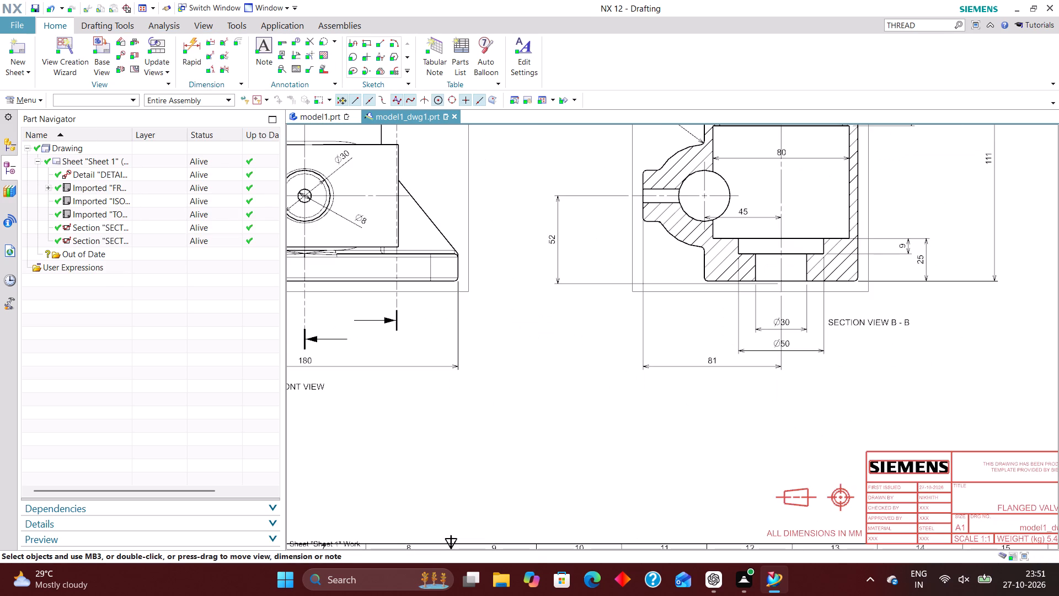
Make all layers invisible in the ISOMETRIC VIEW using Layer Visible in View.
scroll(796, 479, down, 3)
scroll(628, 409, down, 3)
scroll(525, 316, up, 2)
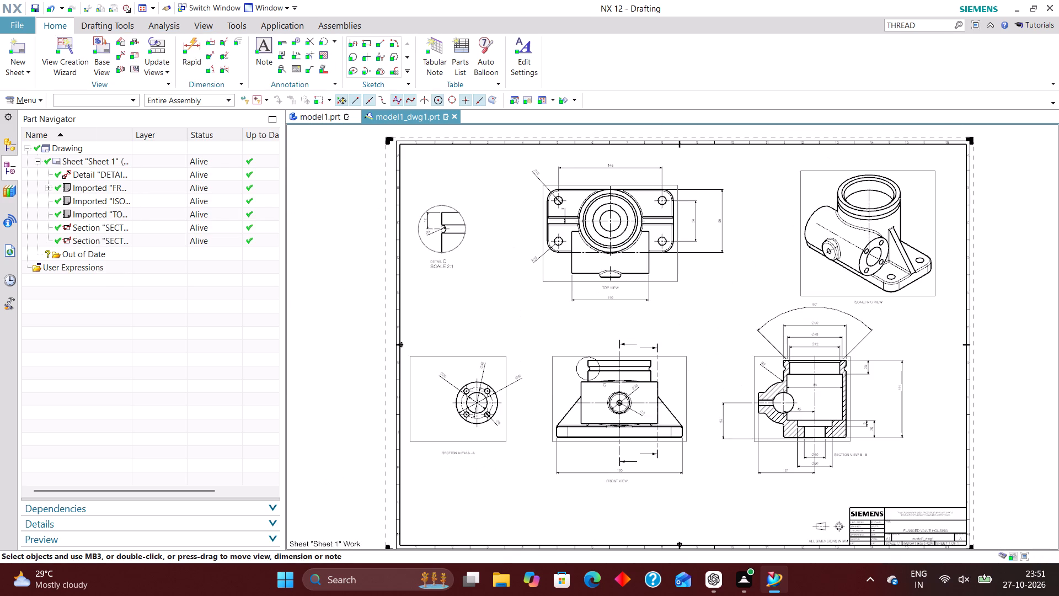
right_drag(509, 283, 446, 331)
click(31, 93)
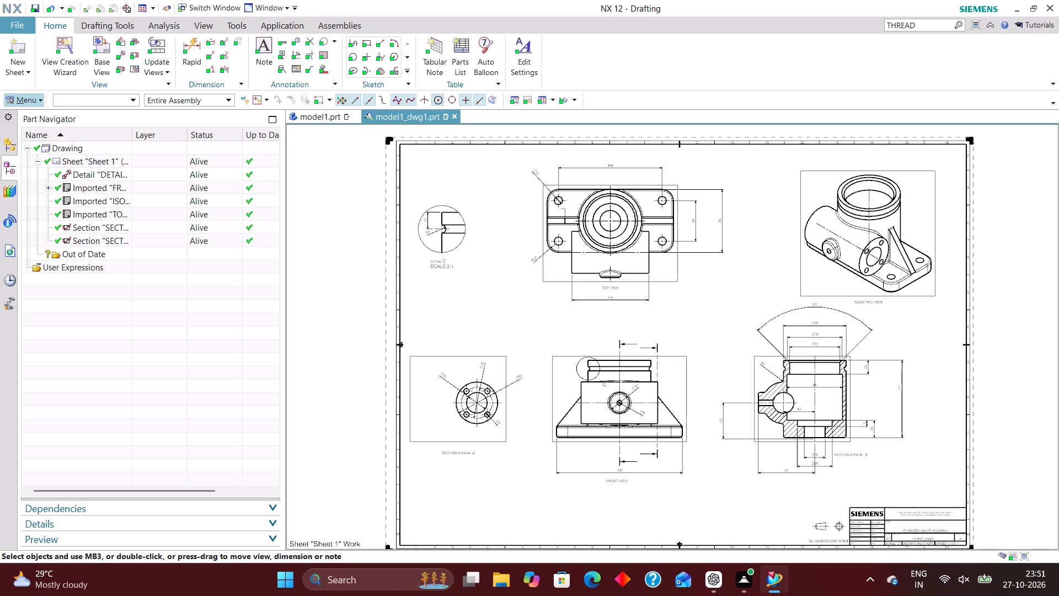
click(37, 100)
click(60, 169)
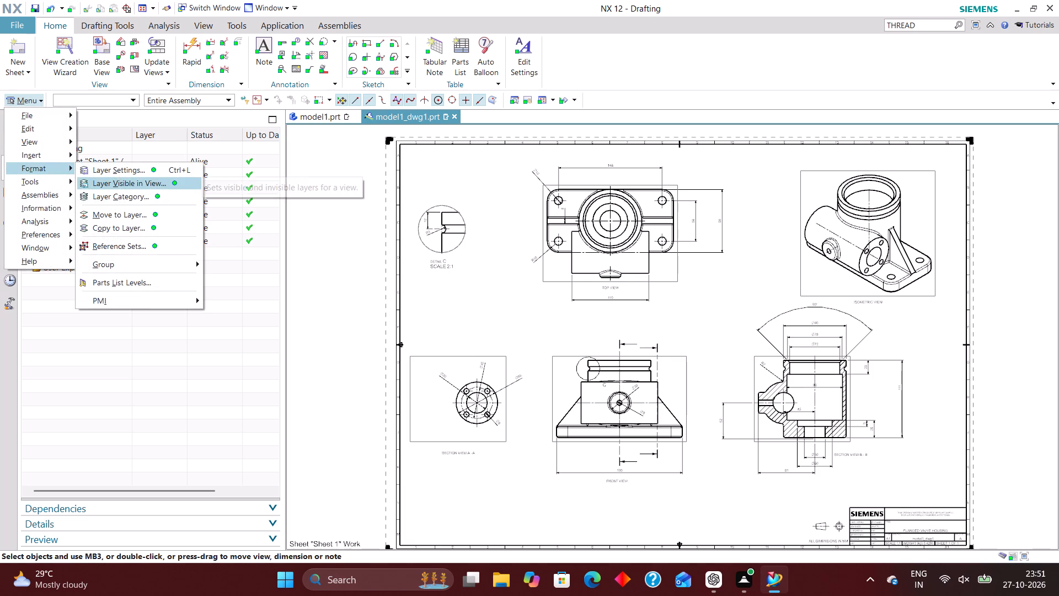
click(129, 182)
click(138, 63)
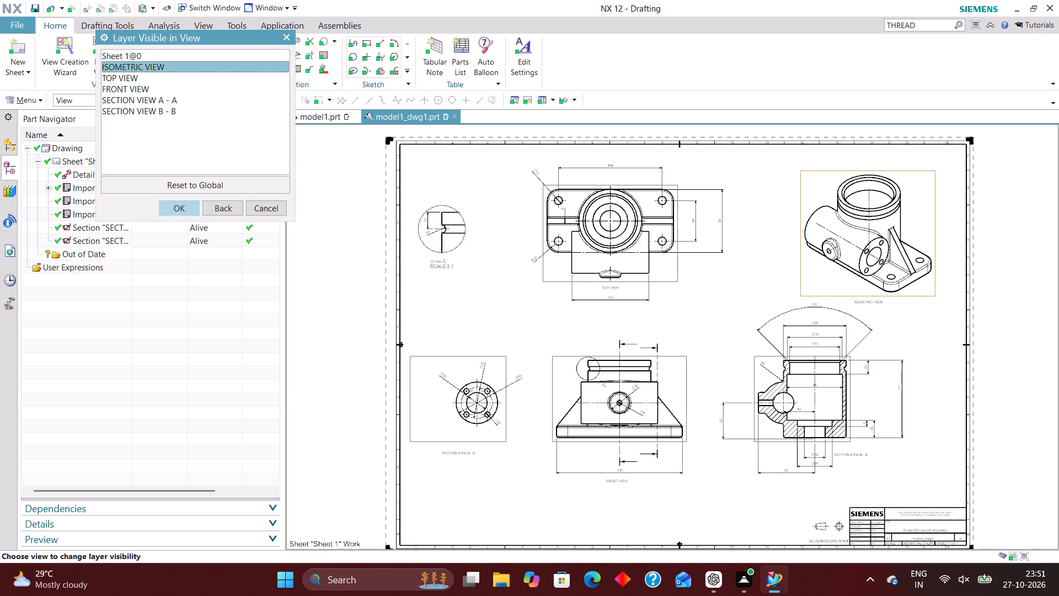
click(182, 204)
click(112, 118)
click(259, 358)
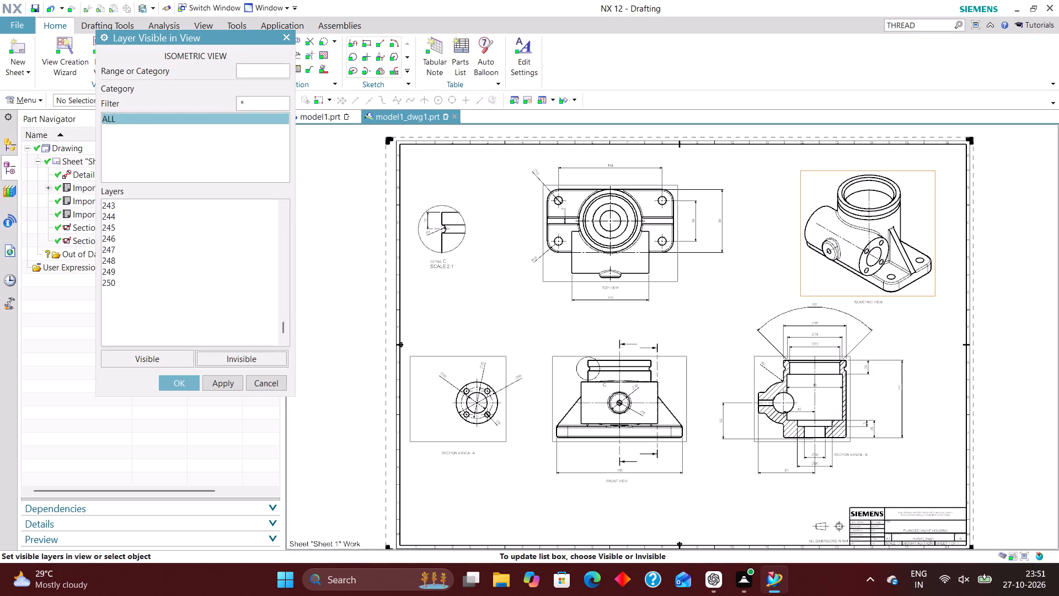
Make layers 2, 223, 224, 225, 226 and 256 visible in the ISOMETRIC VIEW and apply the layer settings.
click(260, 71)
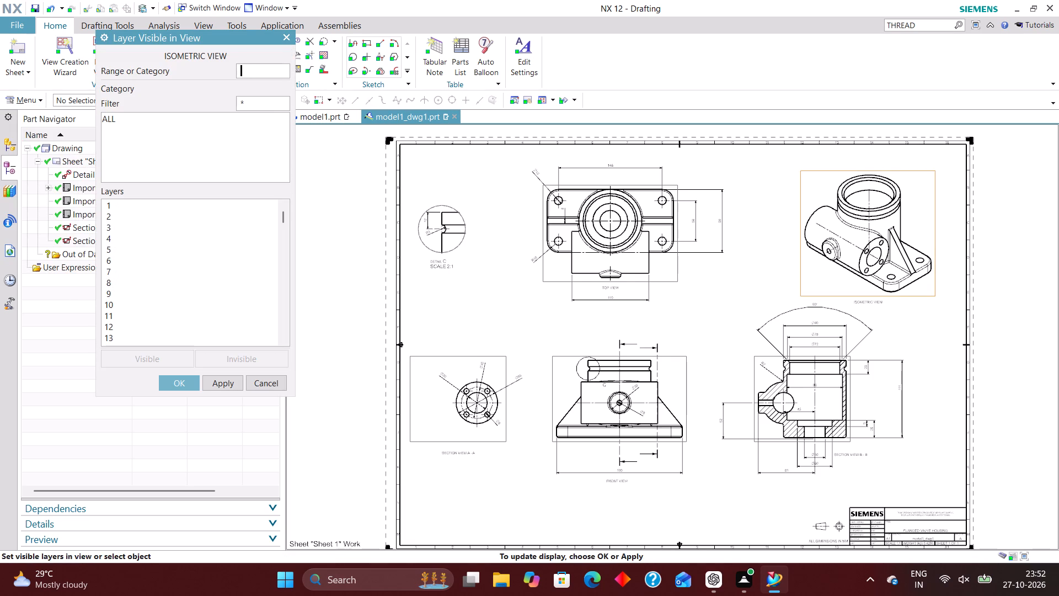
key(2)
key(Return)
text(223)
key(Return)
text(224)
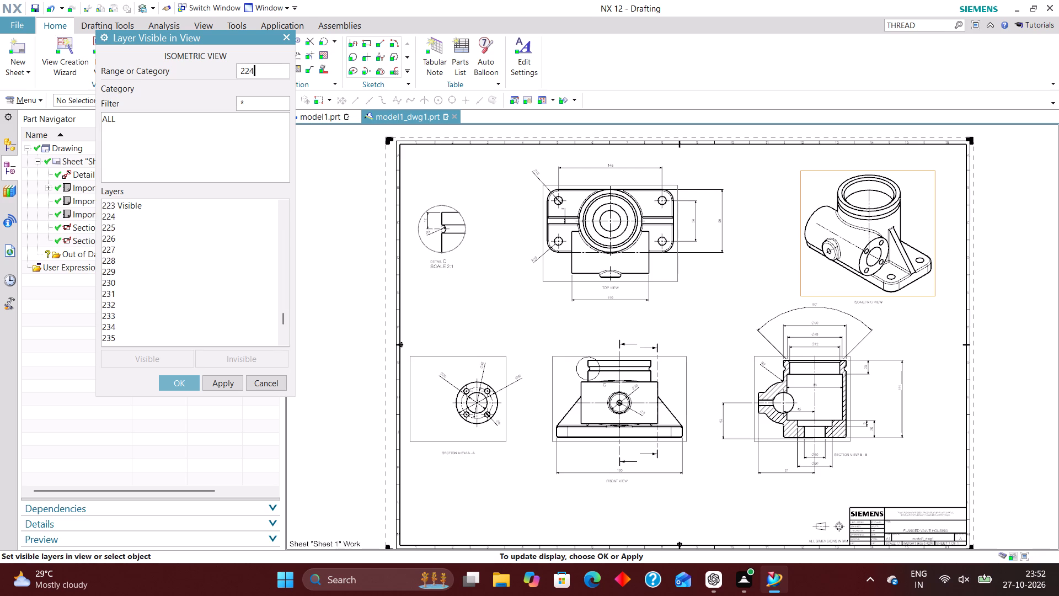
key(Return)
text(225)
key(Return)
text(226)
key(Return)
text(256)
key(Return)
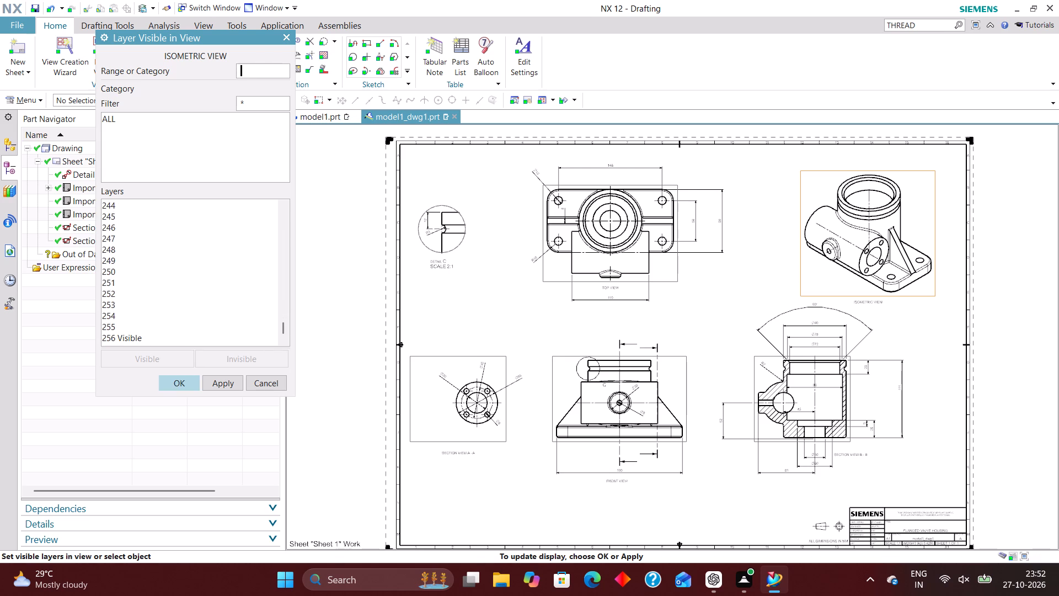
click(182, 388)
Make all layers invisible in the TOP VIEW.
click(126, 73)
click(186, 208)
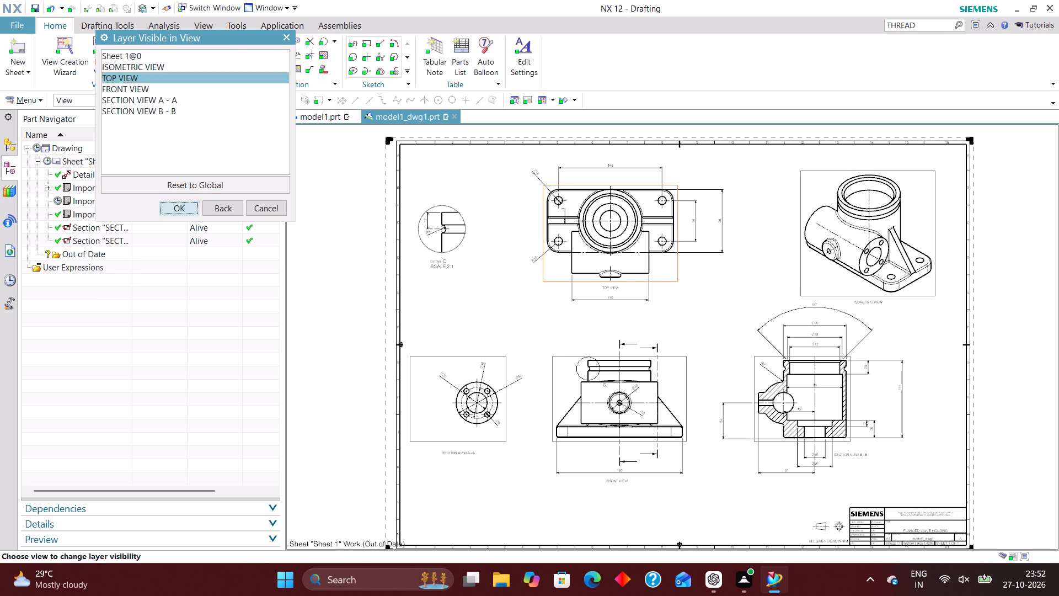
click(111, 109)
click(113, 114)
click(258, 361)
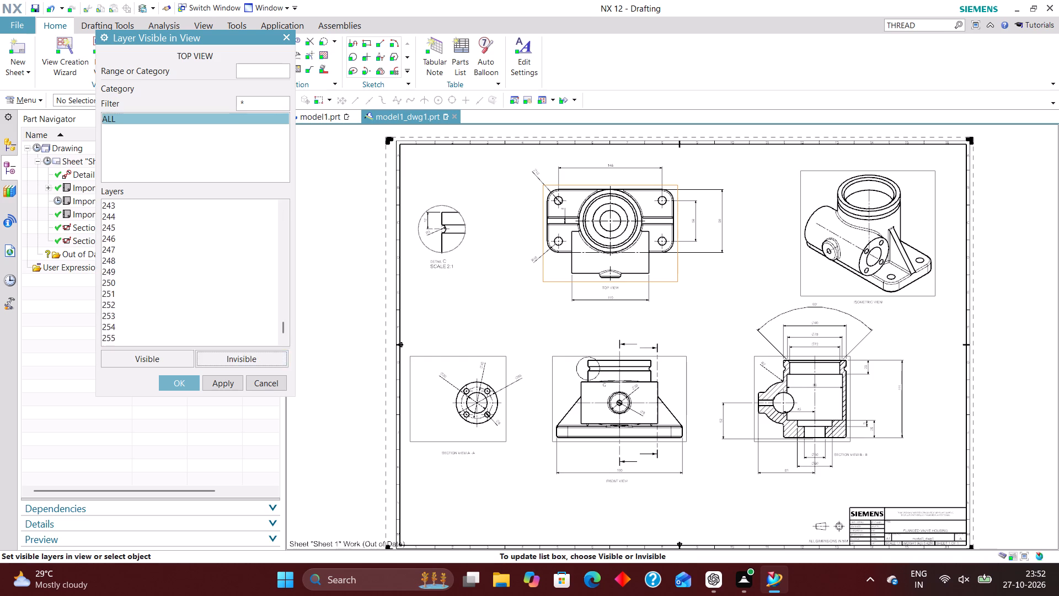
Make layers 2, 223, 224, 225, 226 and 256 visible in the TOP VIEW and apply the layer settings.
click(260, 67)
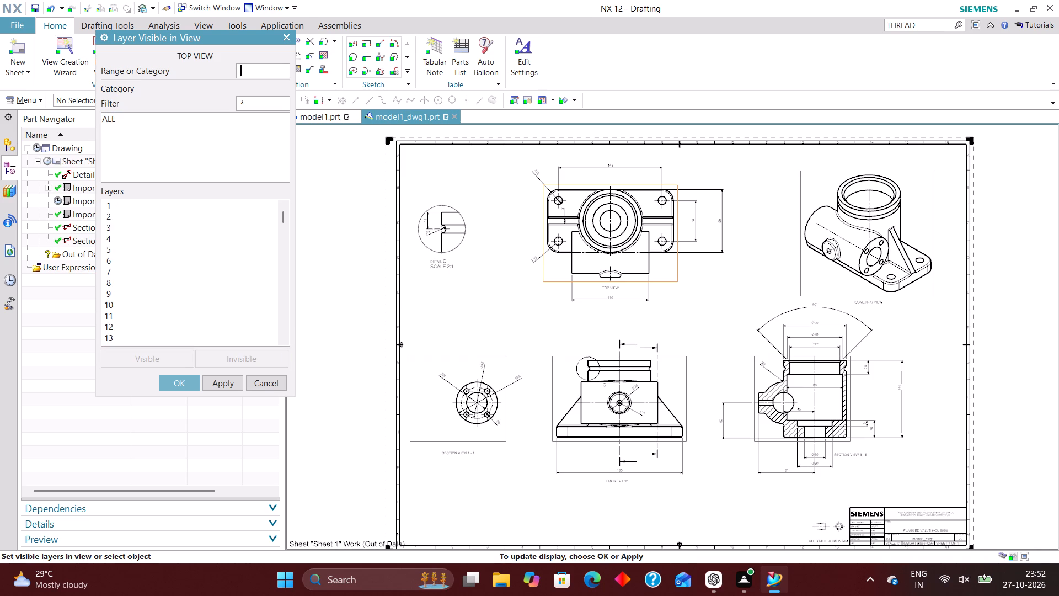
key(2)
key(Return)
text(223)
key(Return)
text(224)
key(Return)
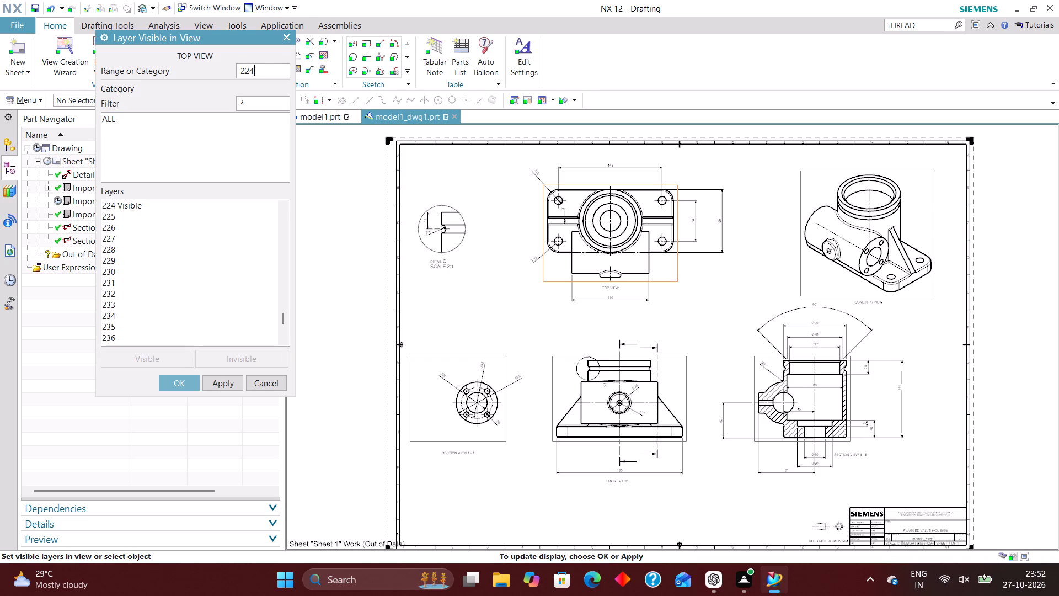
text(225)
key(Return)
text(226)
key(Return)
text(256)
key(Return)
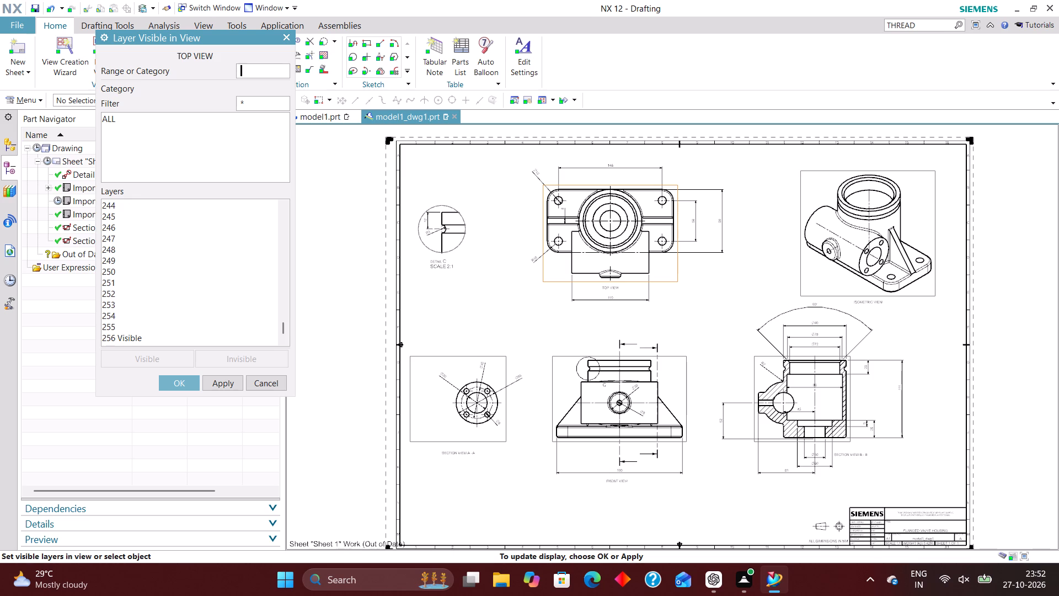
click(188, 389)
Make all layers invisible in the FRONT VIEW.
click(128, 88)
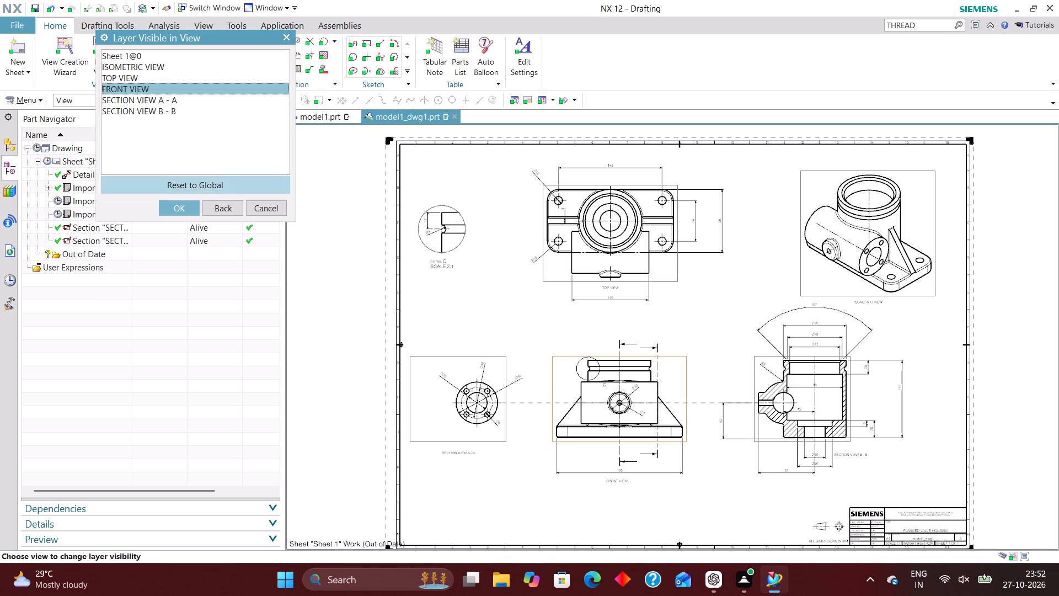
click(175, 203)
click(106, 115)
click(258, 350)
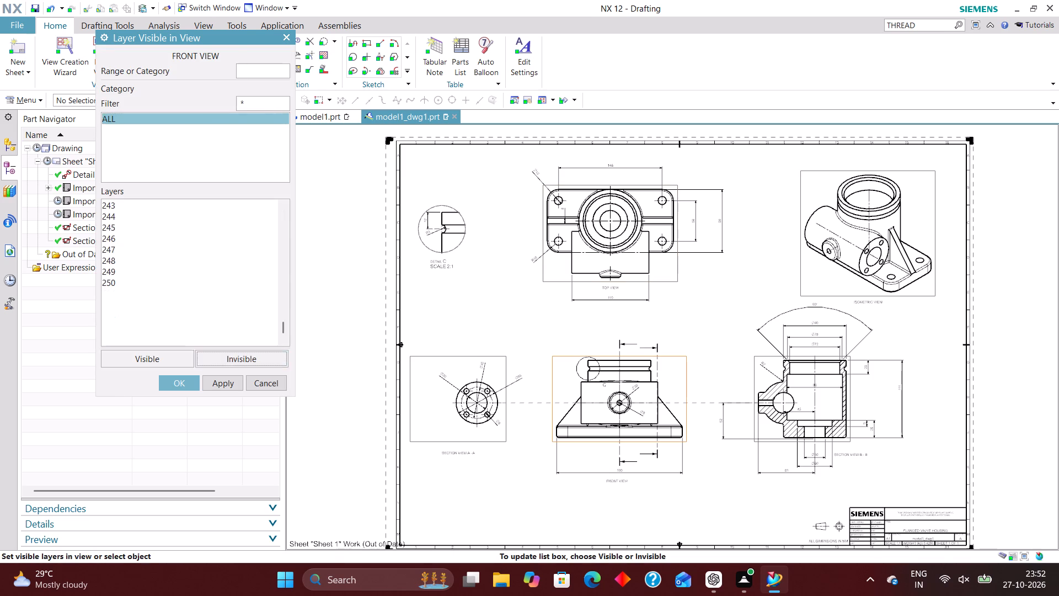
Make layers 2, 223, 224, 225, 226 and 256 visible in the FRONT VIEW and apply the layer settings.
click(265, 77)
click(270, 71)
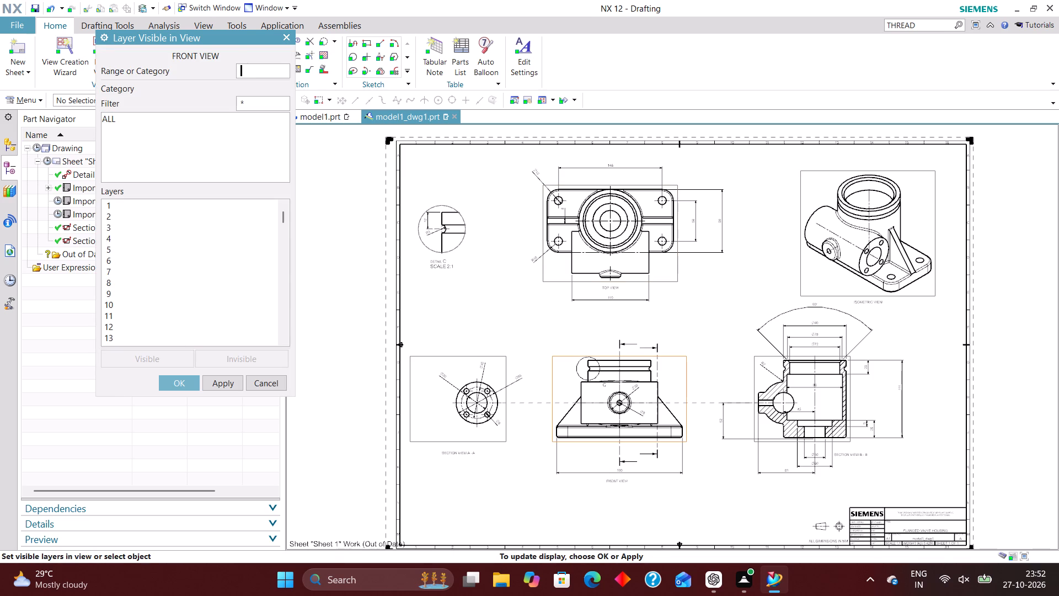
key(2)
key(Return)
text(223)
key(Return)
text(224)
key(Return)
text(225)
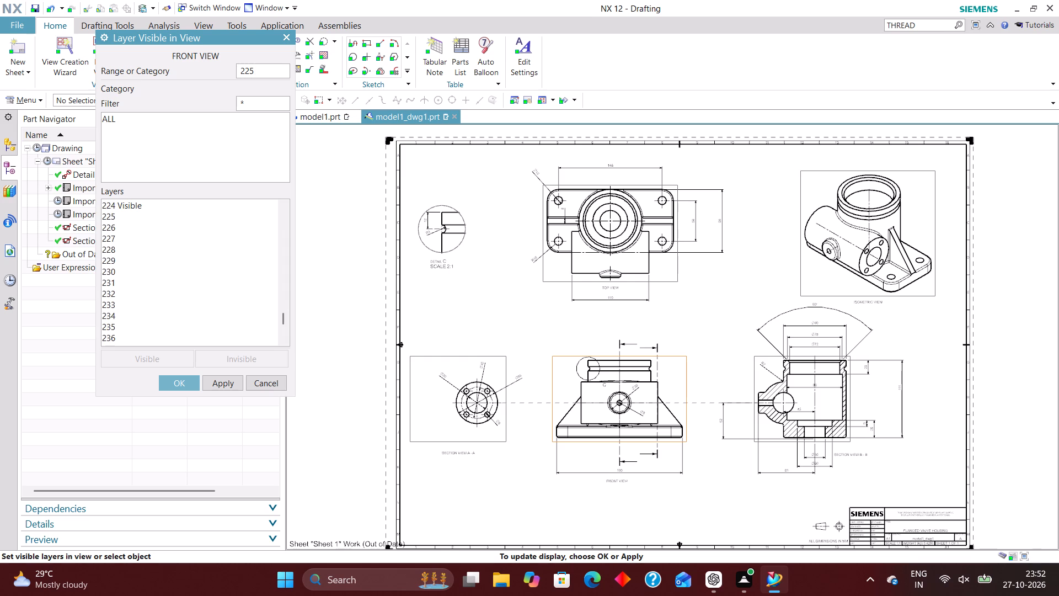
key(Return)
text(2226)
key(Return)
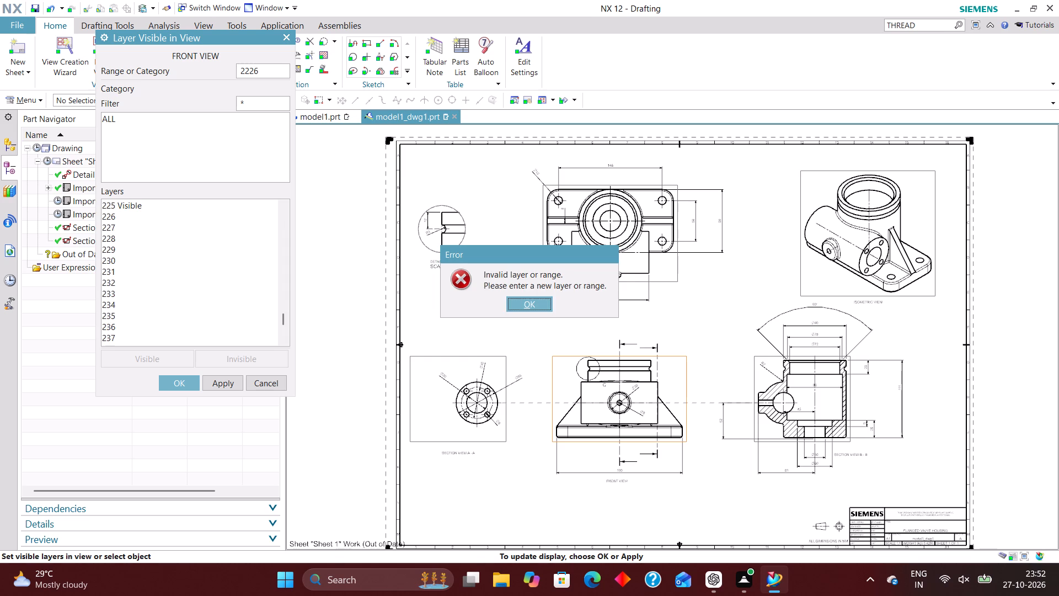
click(543, 306)
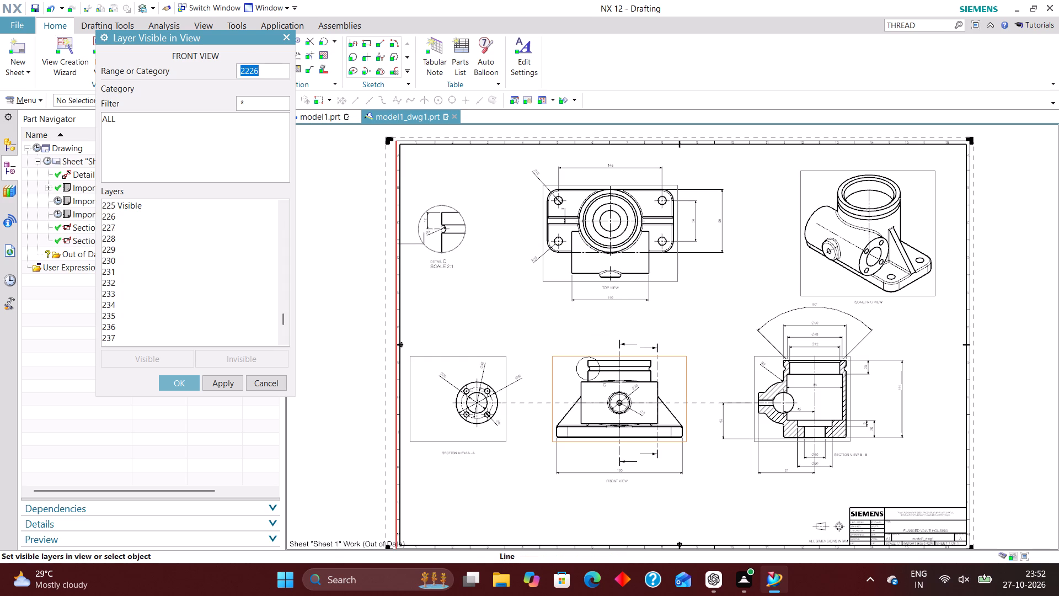
text(225)
key(BackSpace)
text(6256)
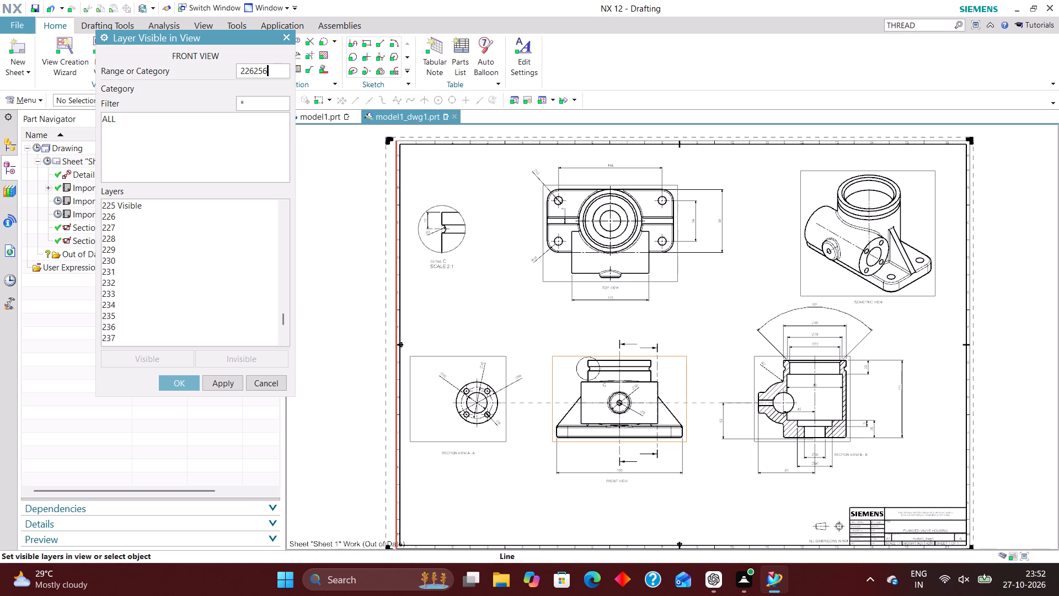
key(Return)
click(545, 306)
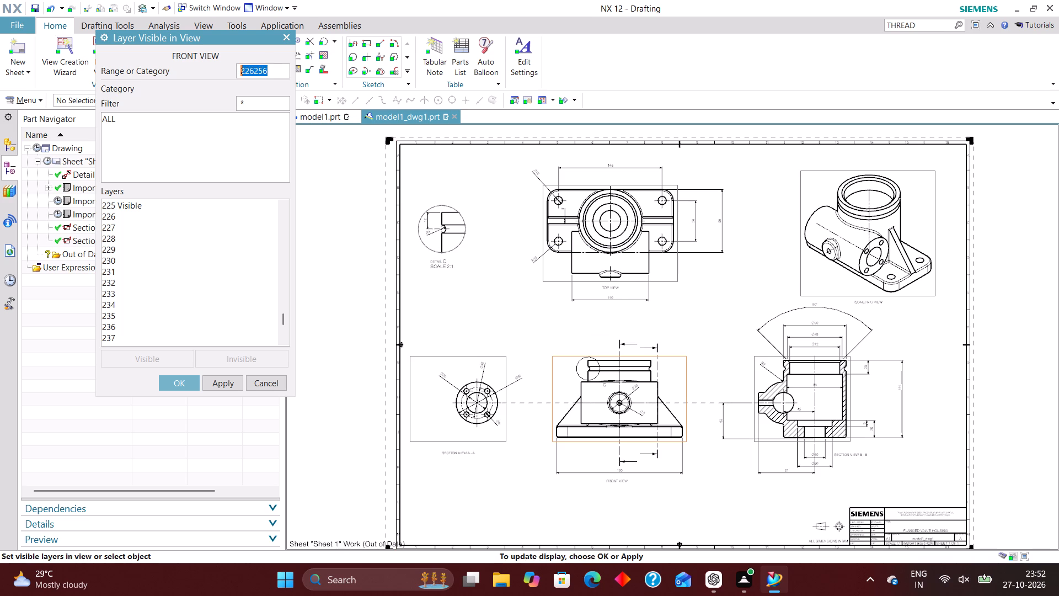
text(226)
key(Return)
text(256)
key(Return)
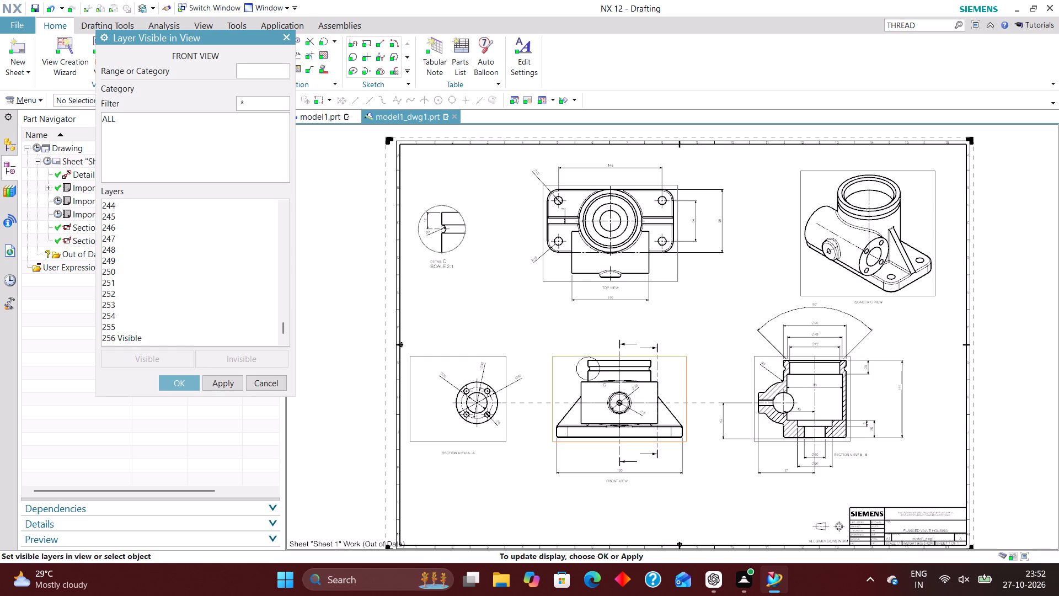
click(186, 380)
Make all layers invisible in SECTION VIEW A - A.
click(167, 103)
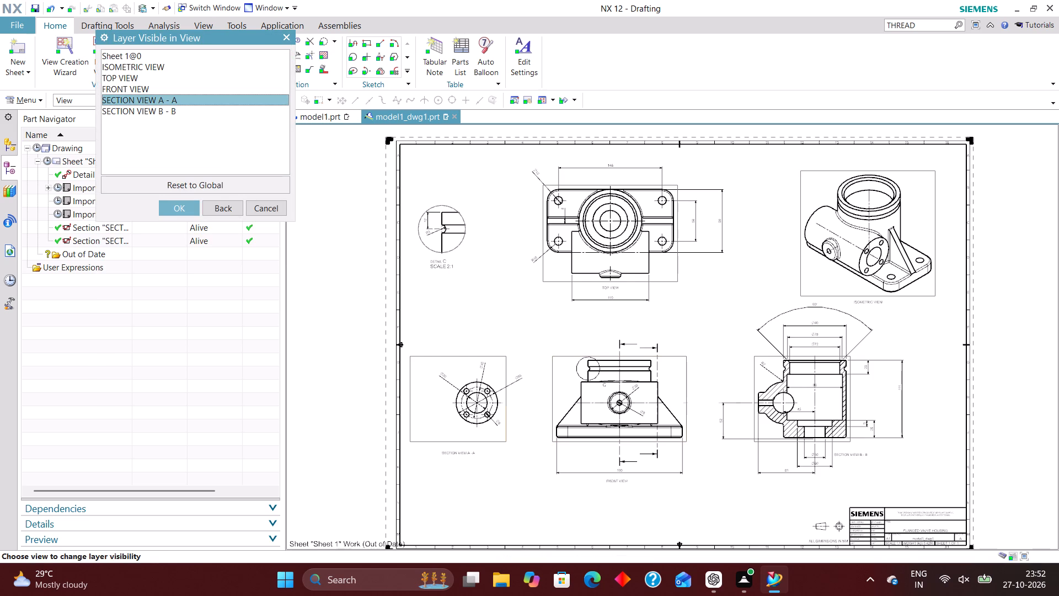
click(178, 214)
click(109, 118)
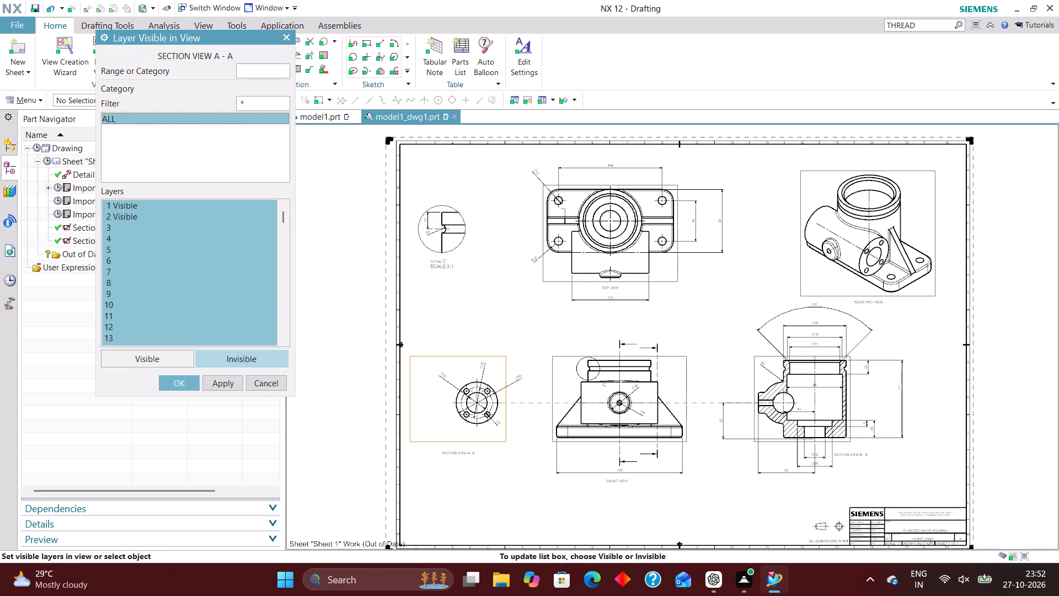
click(264, 363)
Make layers 2, 223, 224, 225, 226 and 256 visible in SECTION VIEW A - A and apply the layer settings.
click(260, 71)
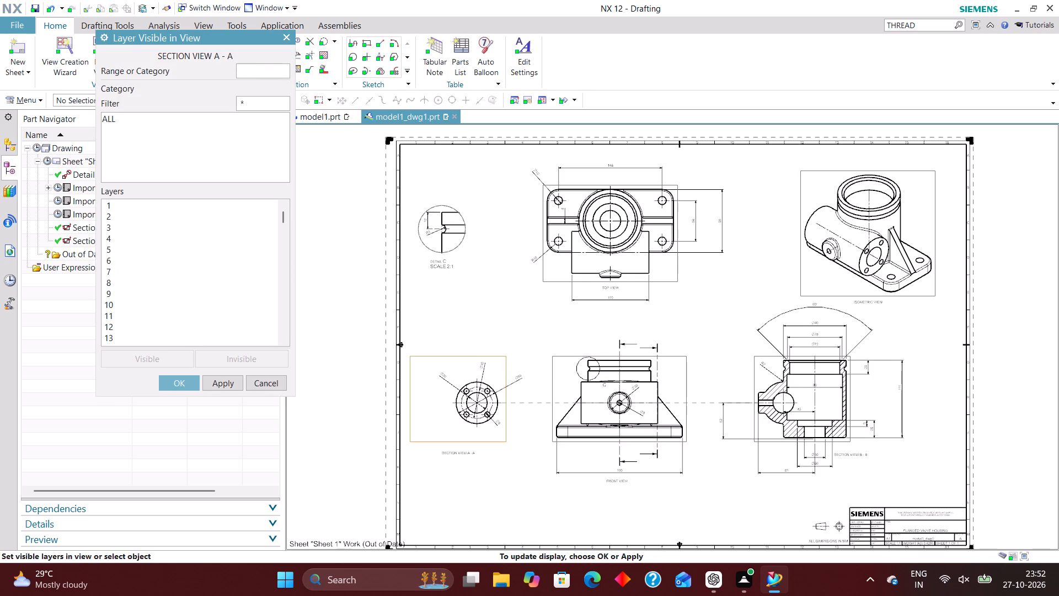
key(2)
key(Return)
text(223)
key(Return)
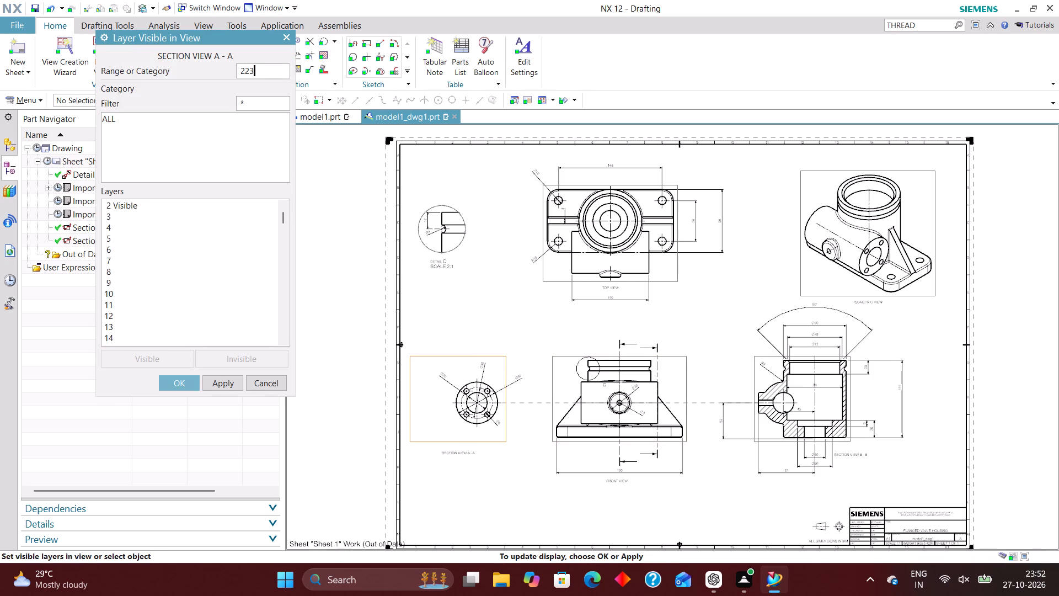
text(224)
key(Return)
text(225)
key(Return)
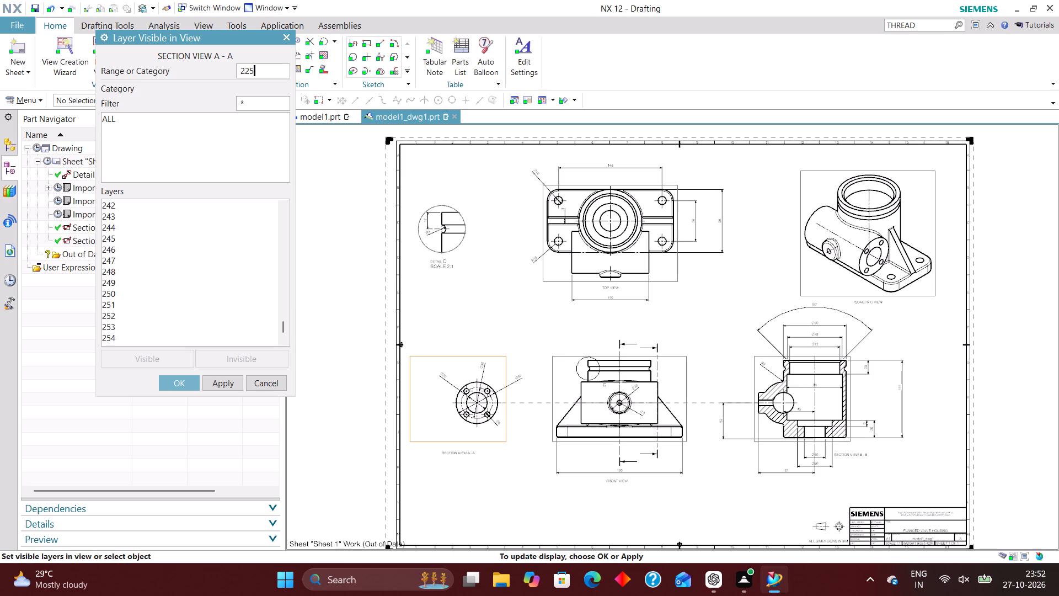
text(226)
key(Return)
text(256)
key(Return)
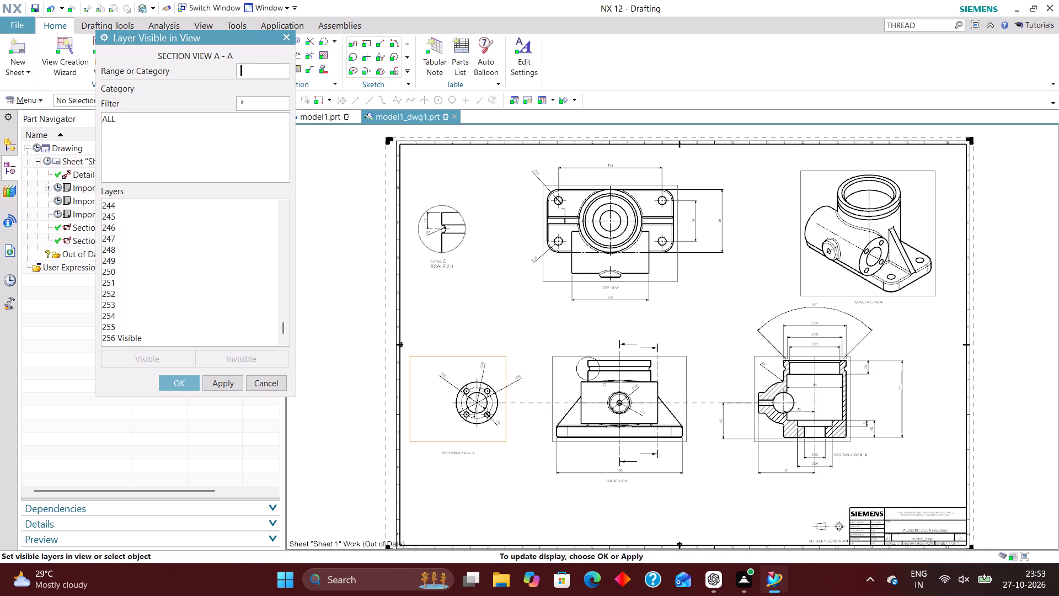
scroll(216, 317, down, 5)
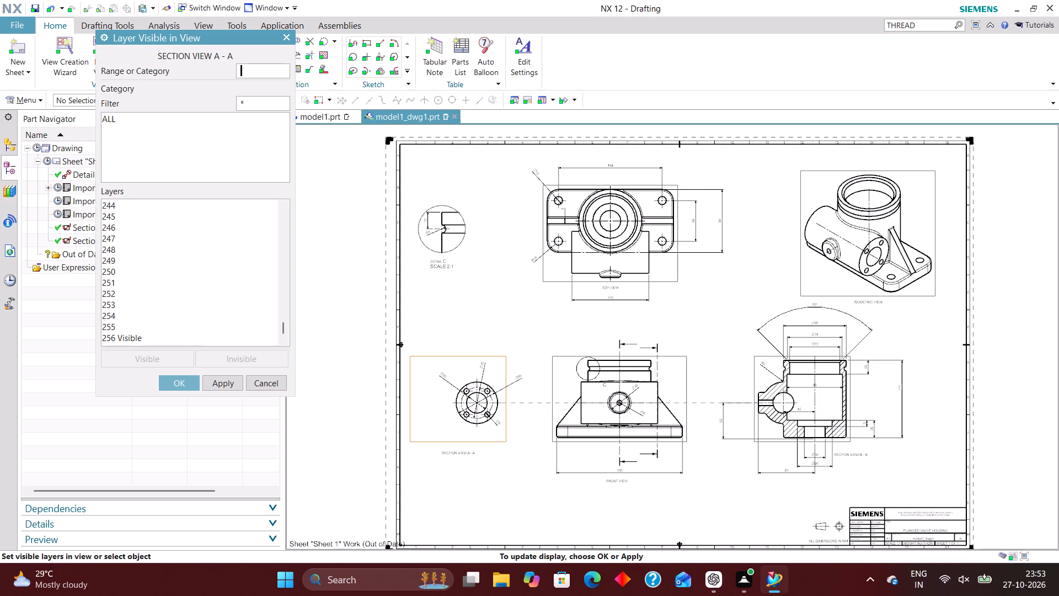
click(188, 376)
Make all layers invisible in SECTION VIEW B - B.
click(169, 110)
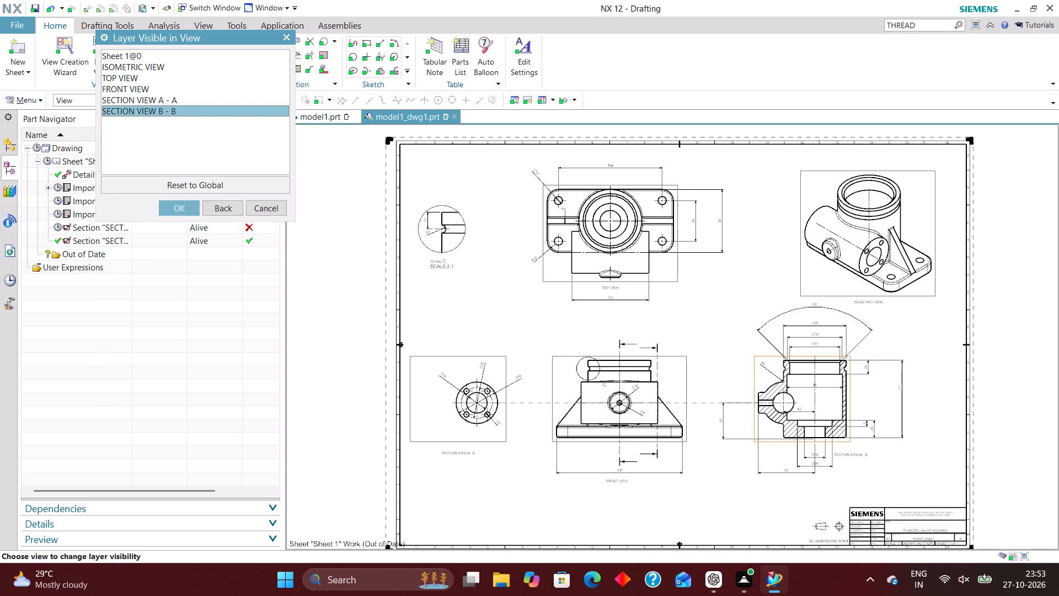
click(184, 205)
click(107, 124)
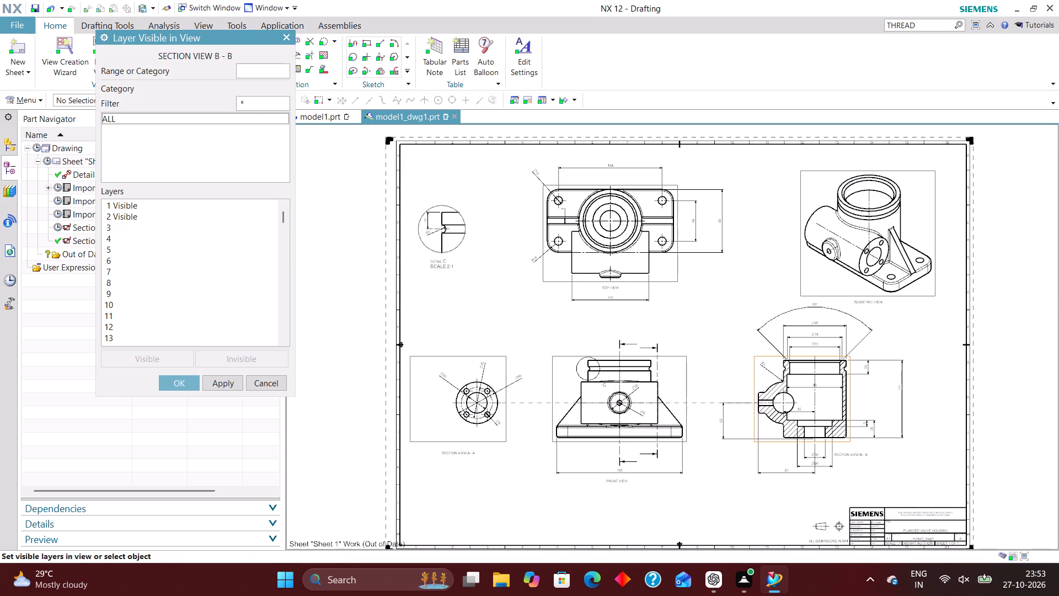
click(112, 116)
click(249, 356)
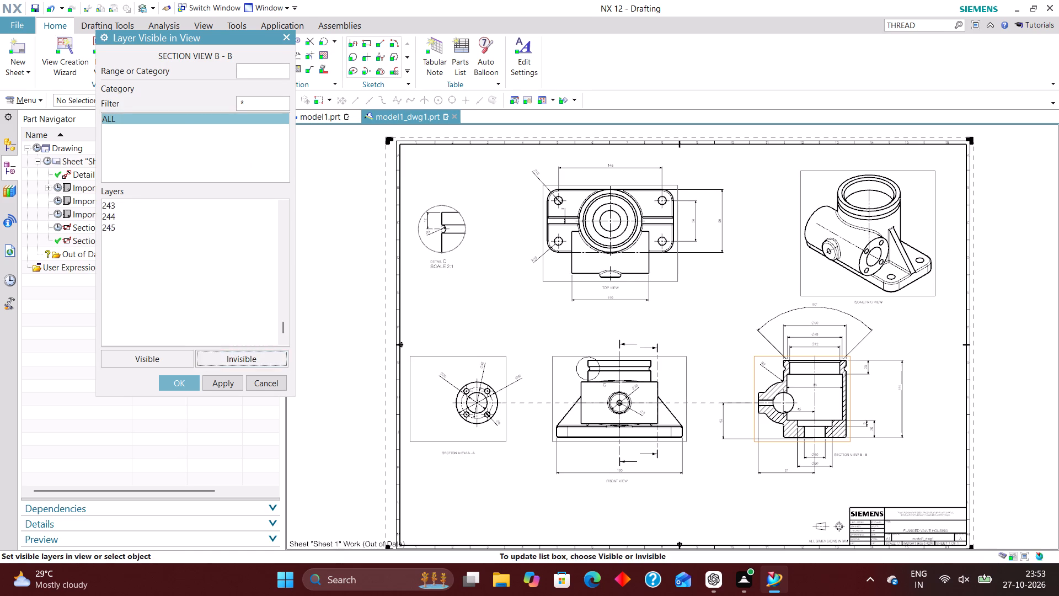
Make layers 2, 223, 224, 225, 226 and 256 visible in SECTION VIEW B - B and apply the layer settings.
click(267, 74)
key(2)
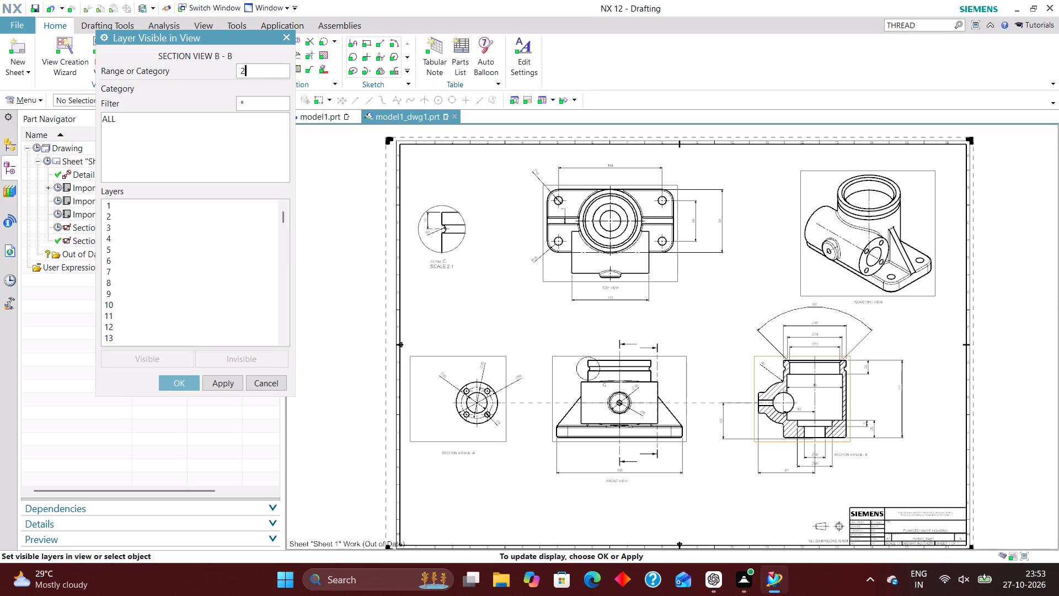
key(Return)
text(223)
key(Return)
text(22)
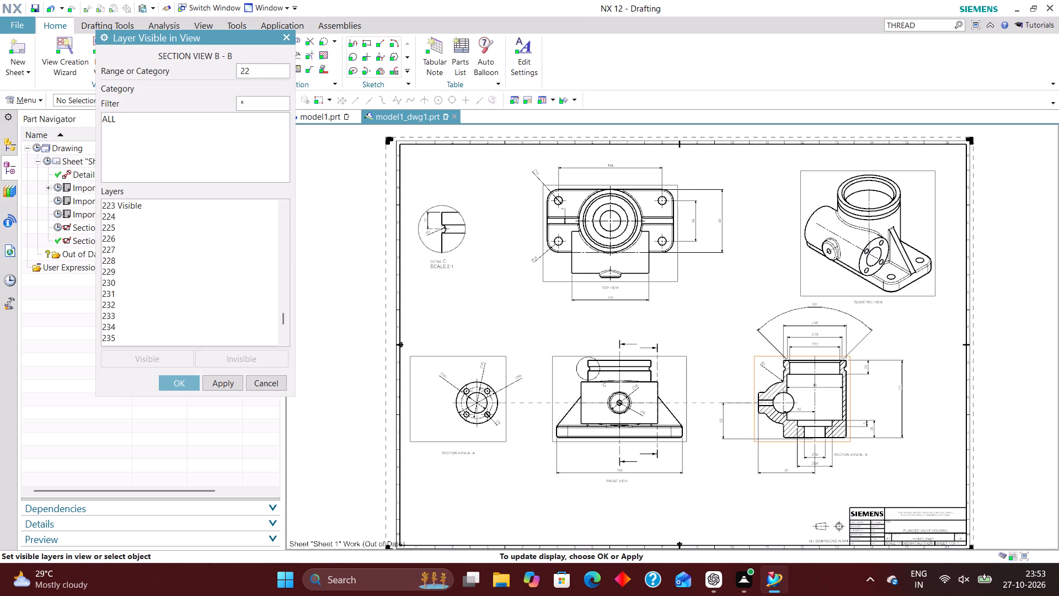
key(4)
key(Return)
text(225)
key(Return)
text(226)
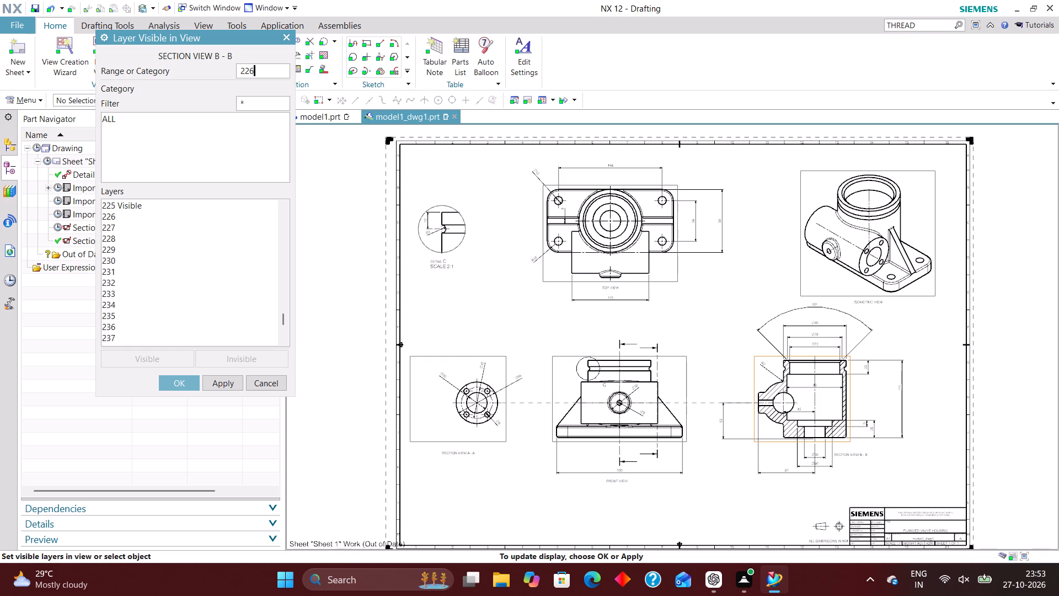
key(Return)
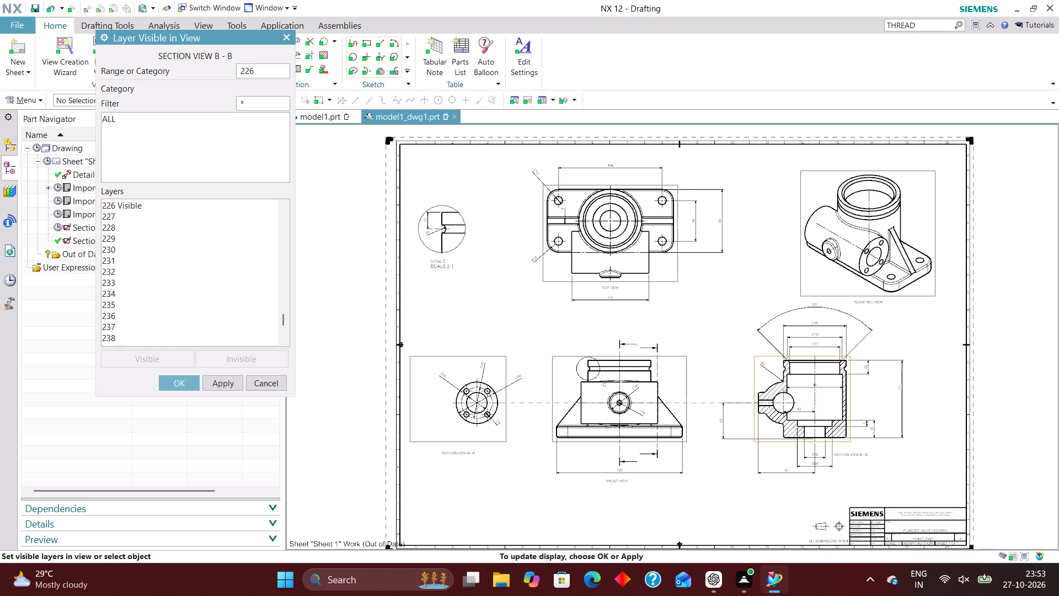
text(26)
key(BackSpace)
text(56)
key(Return)
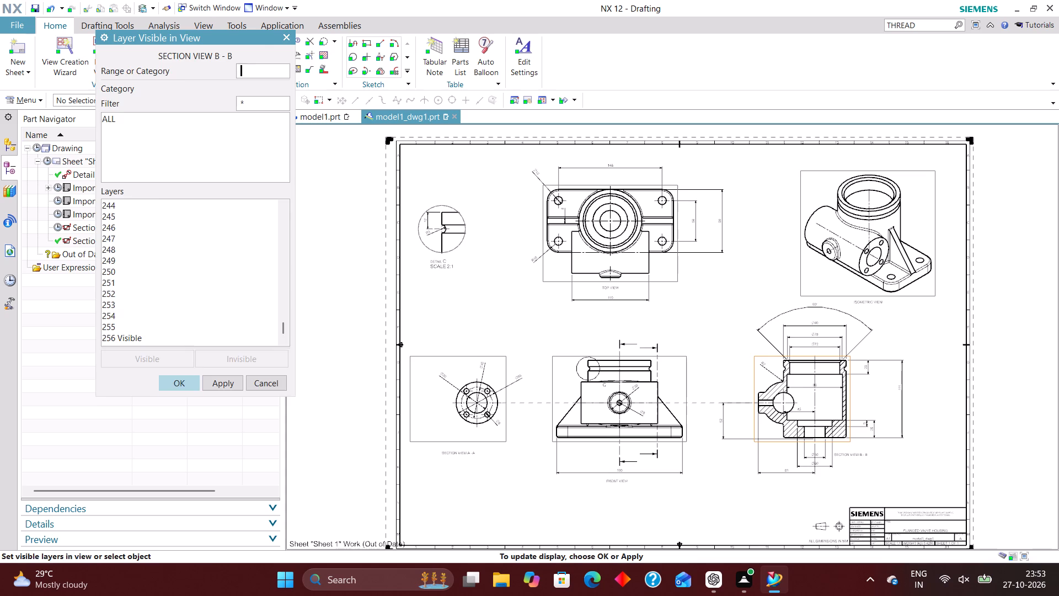
click(180, 384)
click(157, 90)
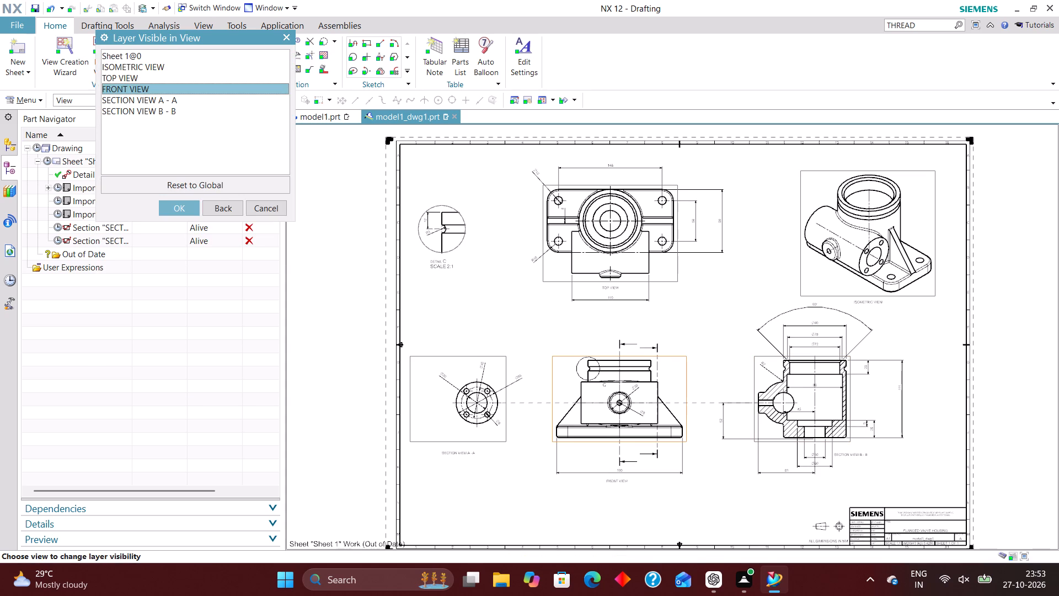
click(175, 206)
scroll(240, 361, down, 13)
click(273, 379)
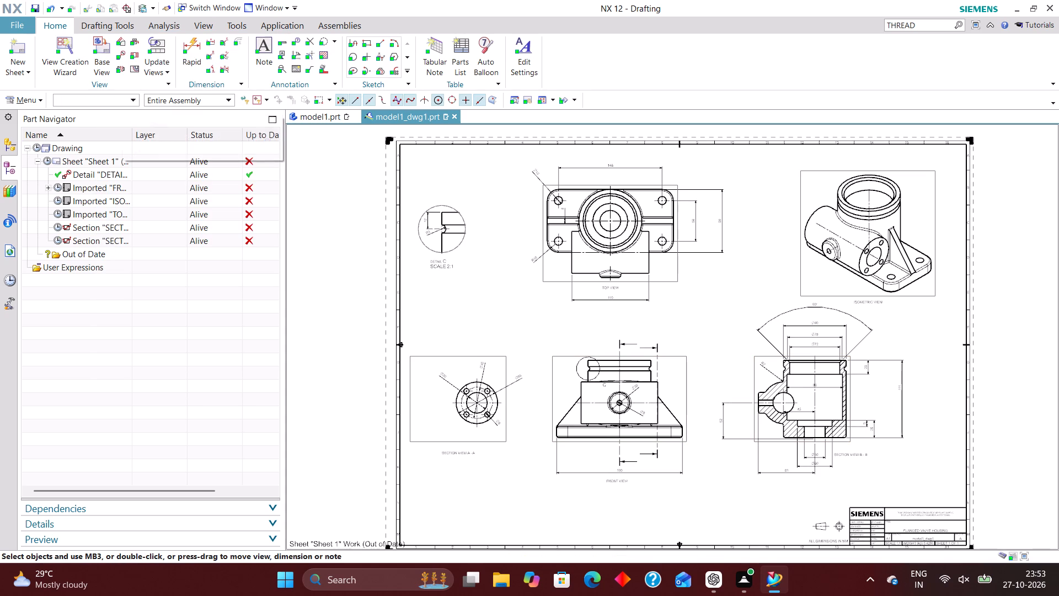
Update the out-of-date drawing and all its views.
click(39, 146)
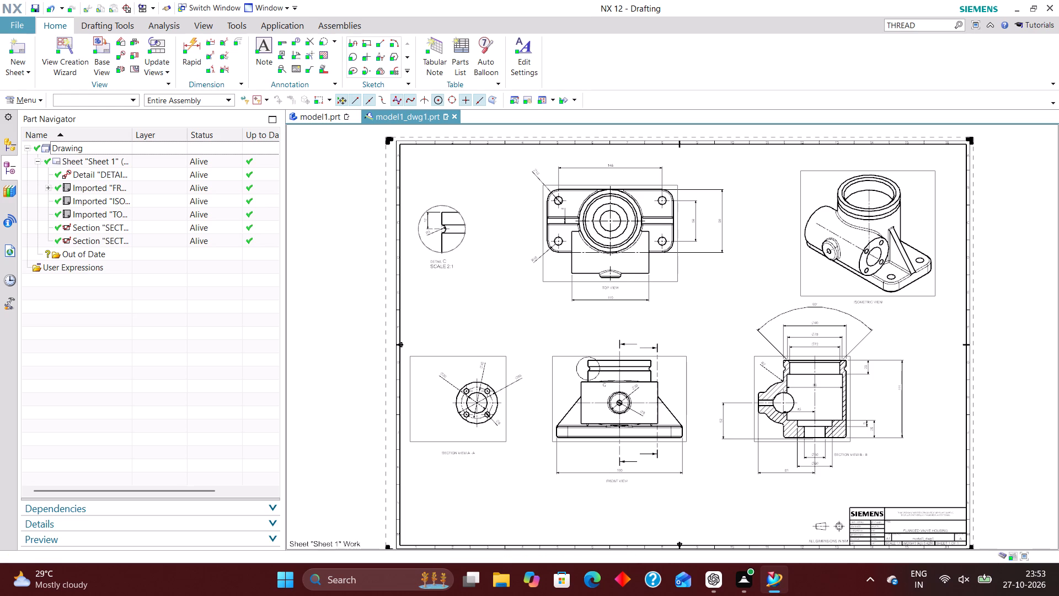
Reopen and accept both section line definitions in the FRONT VIEW to regenerate their A and B letters.
scroll(371, 258, down, 3)
scroll(441, 299, up, 3)
right_drag(671, 224, 590, 332)
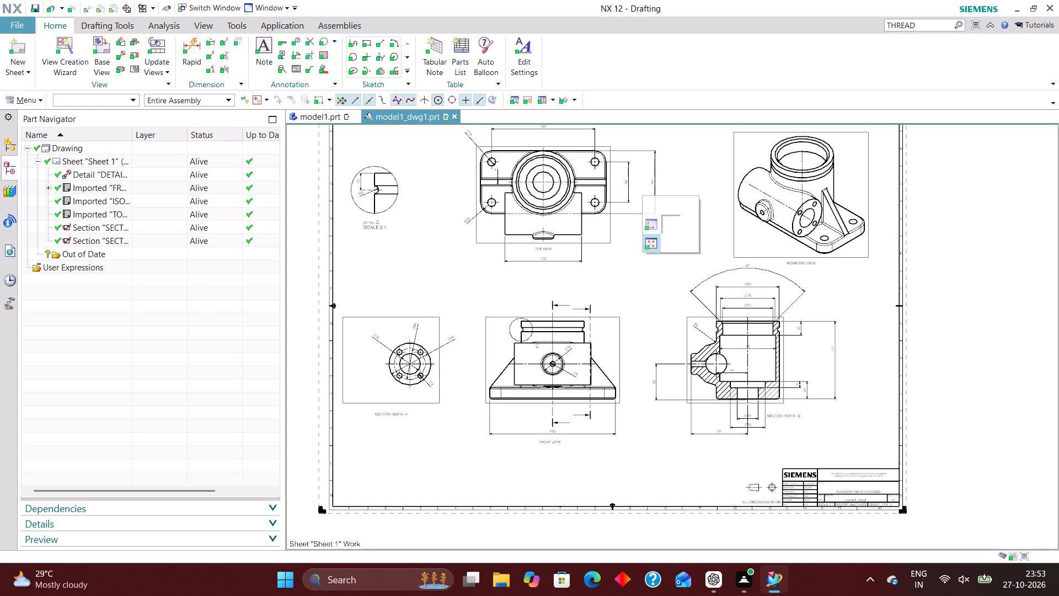
right_drag(590, 332, 590, 333)
scroll(591, 326, up, 3)
double_click(589, 331)
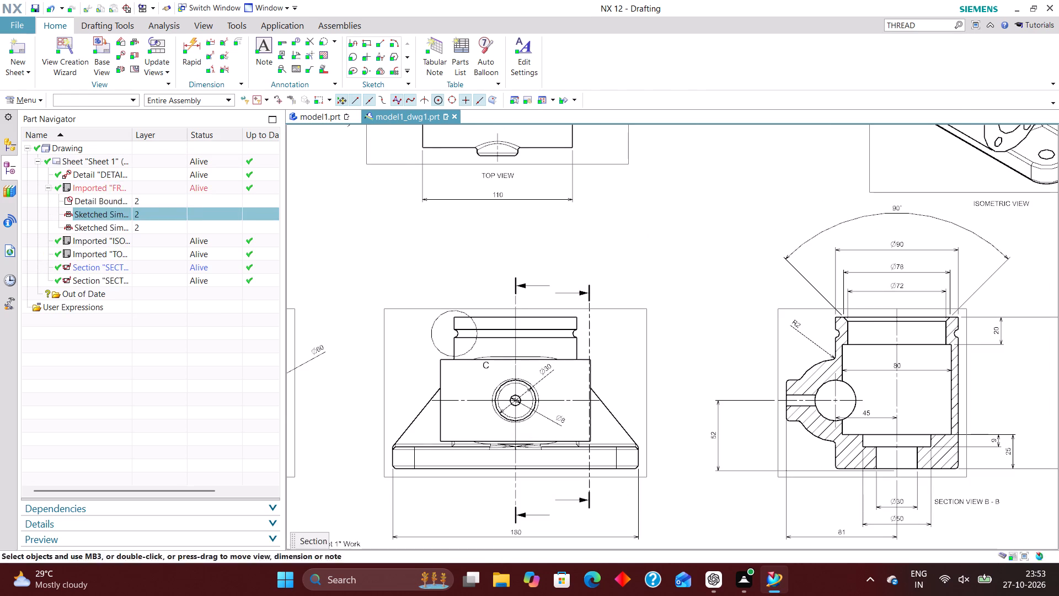
click(222, 224)
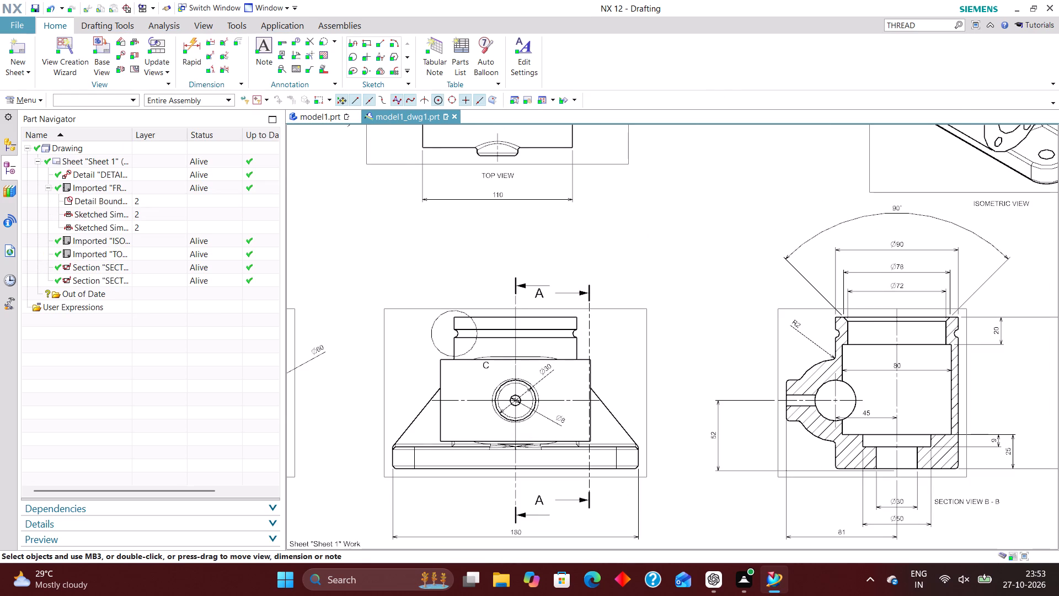
double_click(515, 300)
click(227, 224)
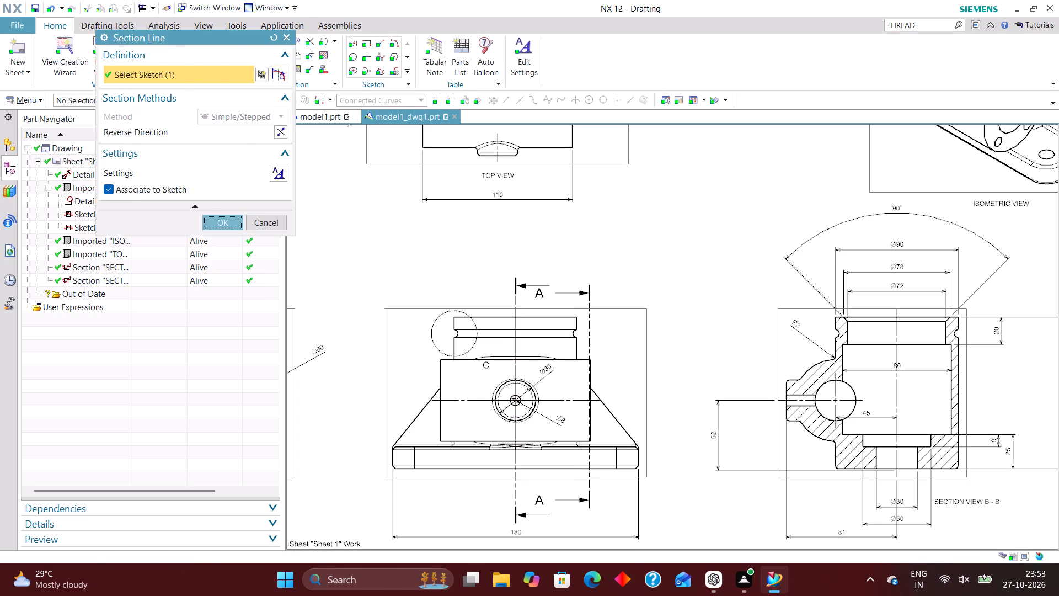
Move the B and A letters above the FRONT VIEW next to their own section line arrowheads.
scroll(513, 297, up, 5)
drag(677, 268, 532, 230)
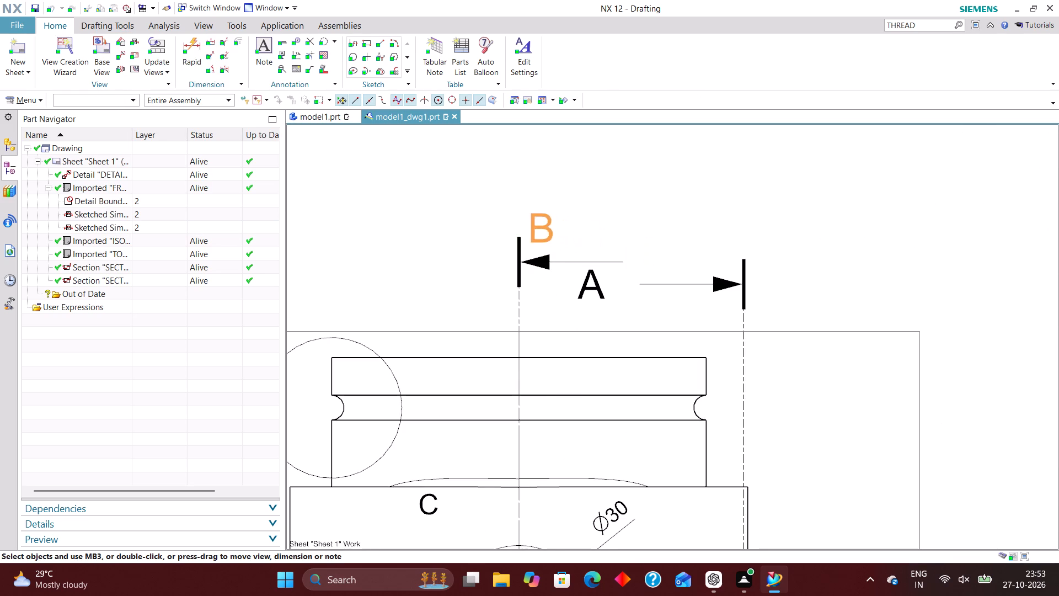
drag(532, 230, 538, 238)
drag(589, 295, 664, 274)
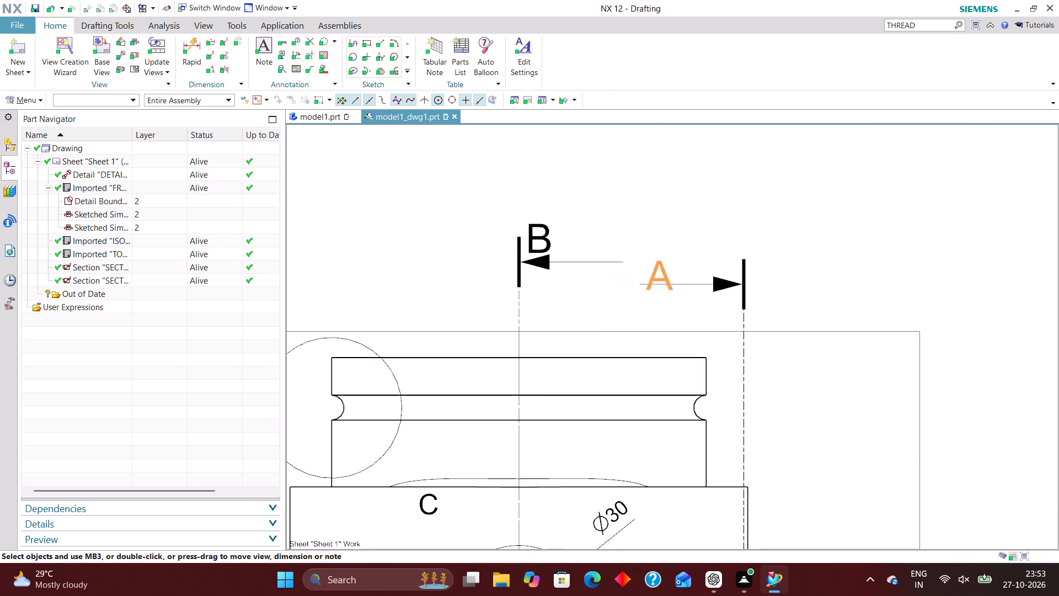
drag(664, 274, 693, 267)
Move the A and B letters below the FRONT VIEW next to their own section line arrowheads.
scroll(629, 221, down, 6)
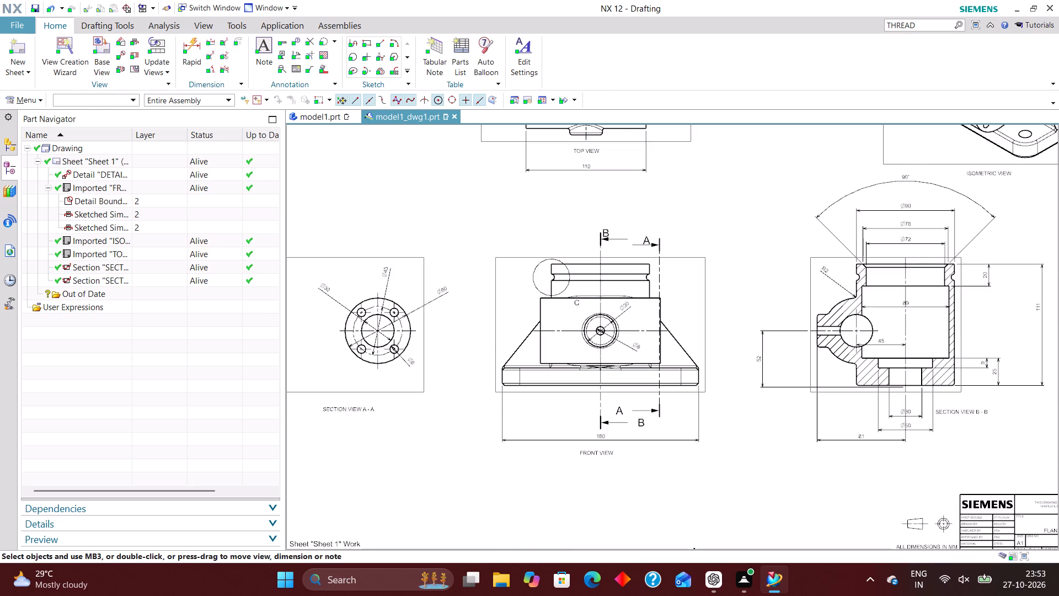
scroll(627, 396, up, 5)
drag(607, 432, 691, 415)
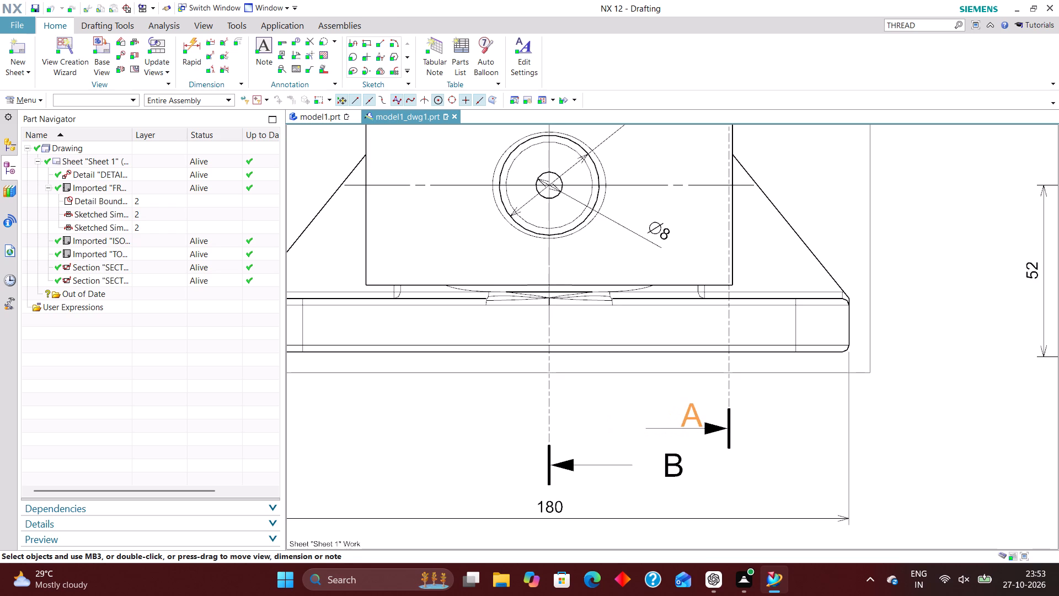
drag(691, 415, 691, 414)
drag(671, 469, 582, 482)
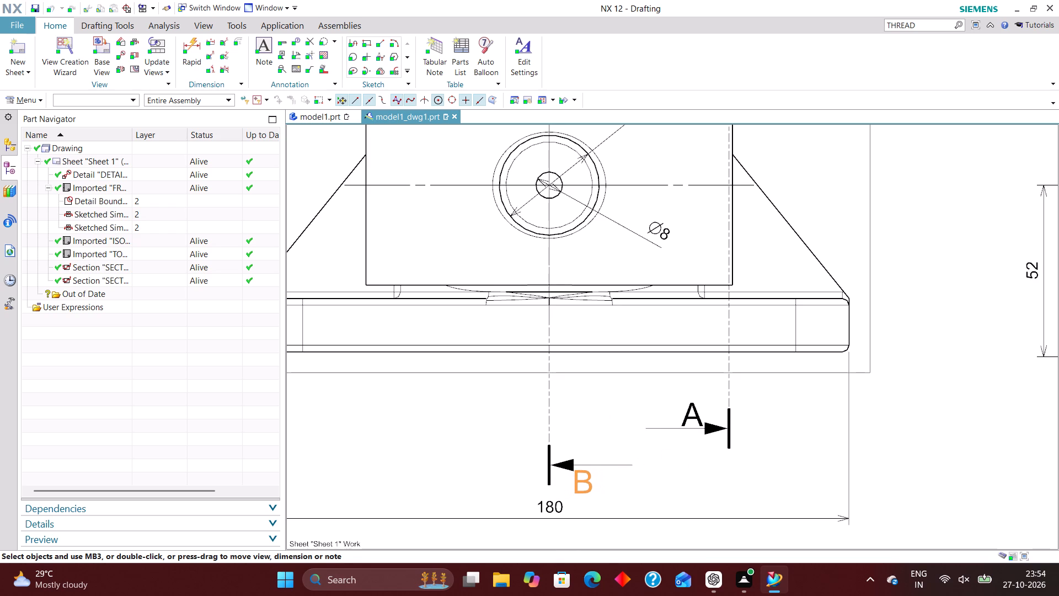
drag(582, 482, 581, 480)
Shift the B letter above the FRONT VIEW slightly away from the end of its section line.
scroll(569, 491, down, 5)
scroll(568, 303, up, 4)
drag(569, 289, 570, 289)
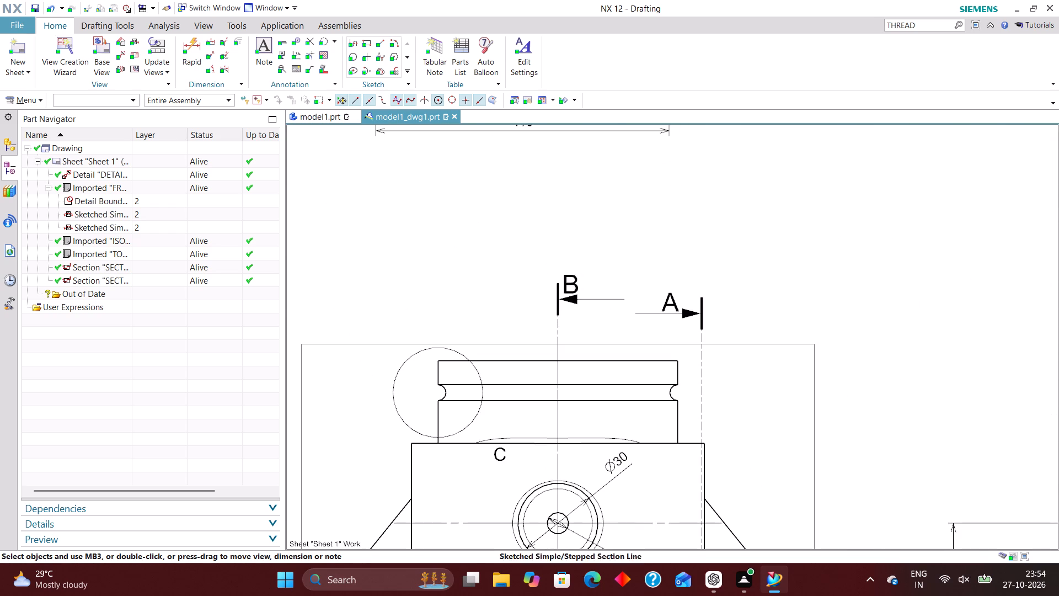
drag(570, 289, 586, 290)
Select all dimensions on the sheet using the Dimension selection filter and move them to layer 223.
scroll(555, 277, down, 5)
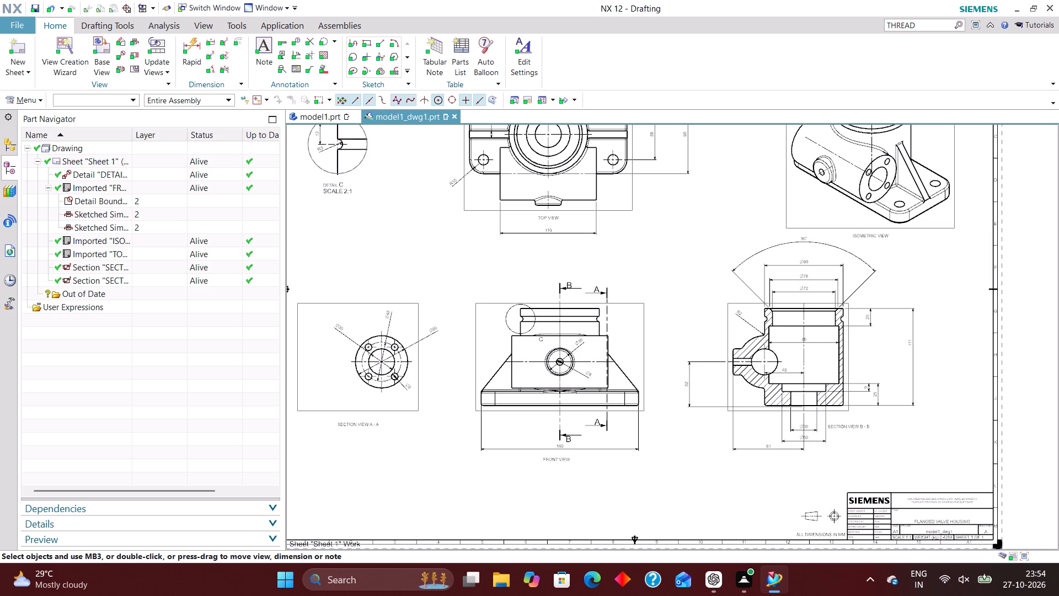
click(90, 97)
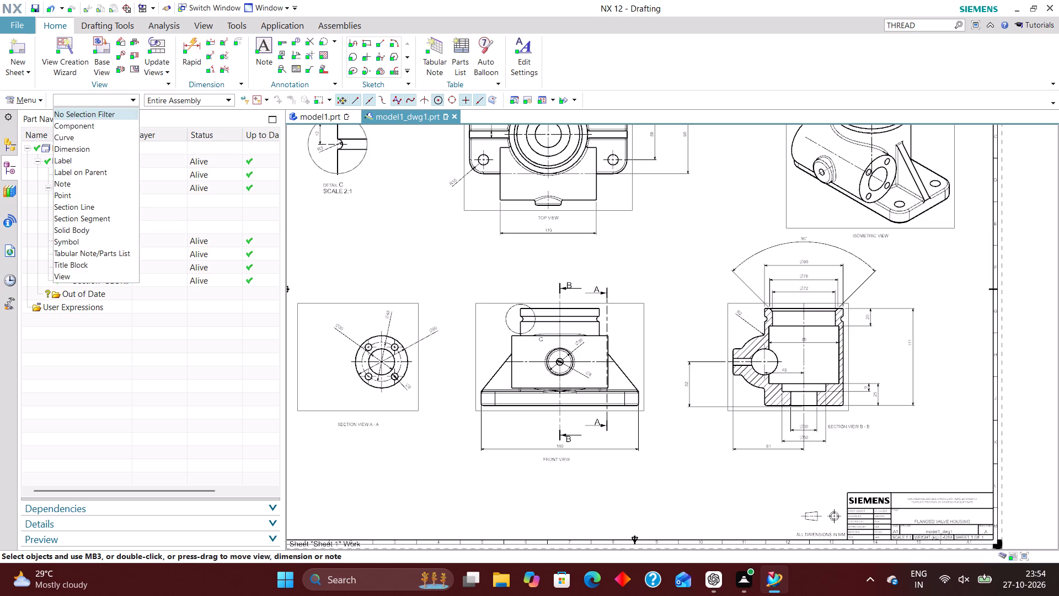
click(86, 145)
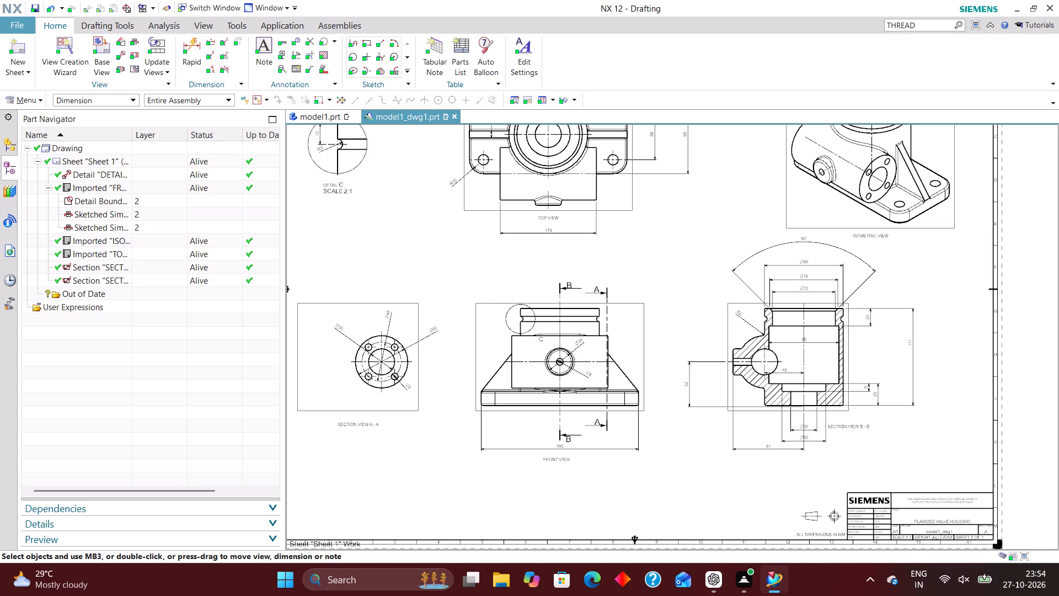
key(ctrl+a)
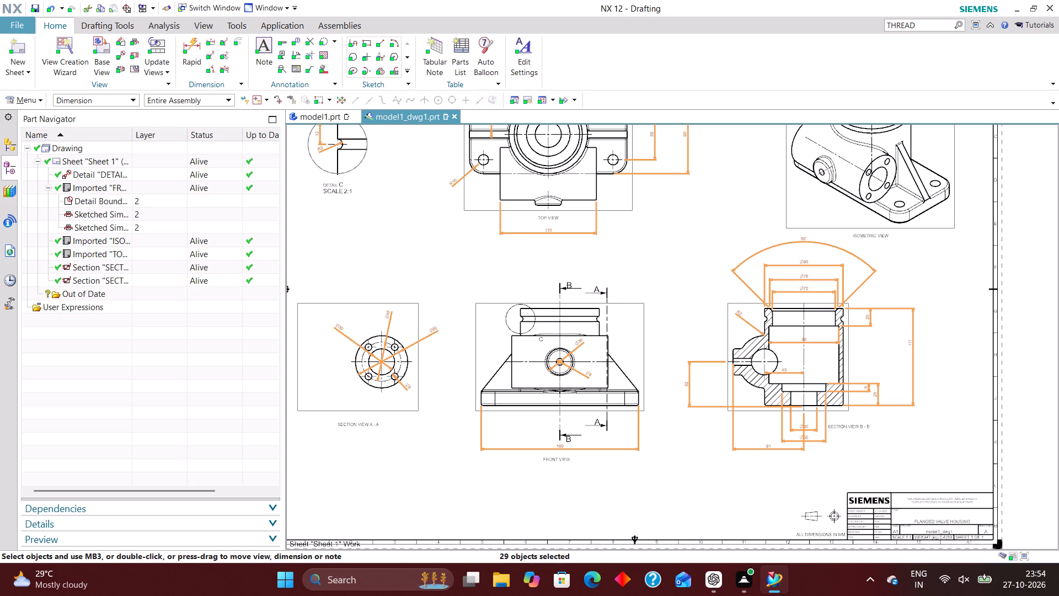
key(ctrl+j)
text(223)
key(Return)
Select all notes on the sheet using the Note selection filter and move them to layer 224.
click(112, 101)
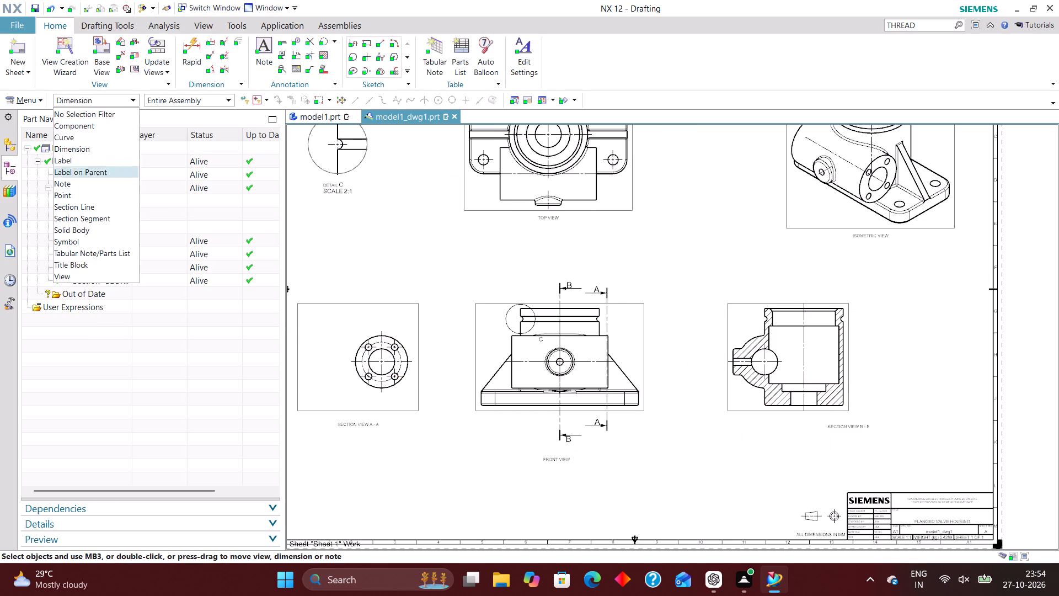
click(79, 185)
key(ctrl+a)
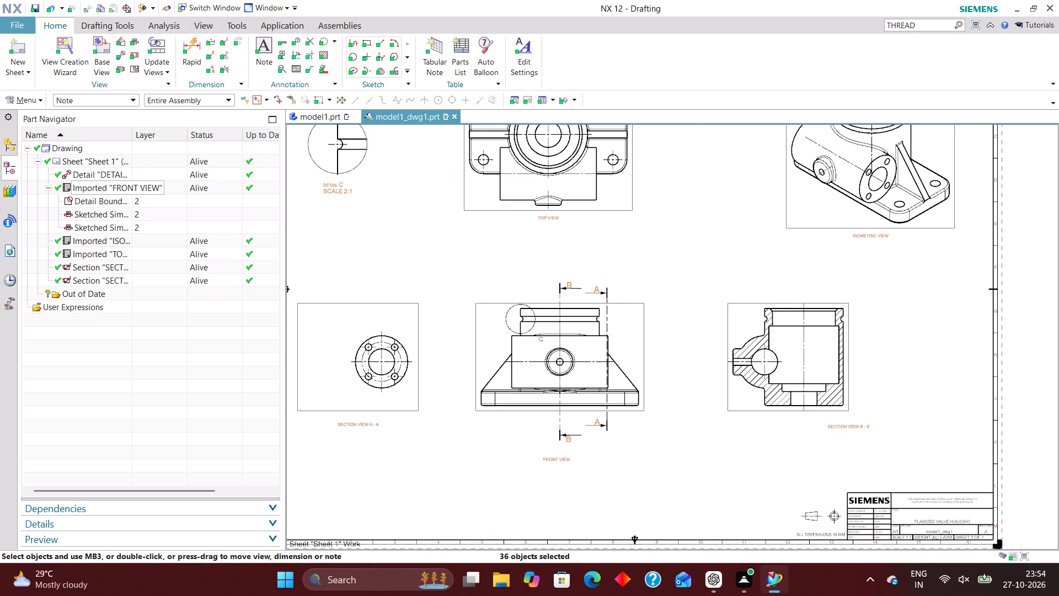
key(ctrl+j)
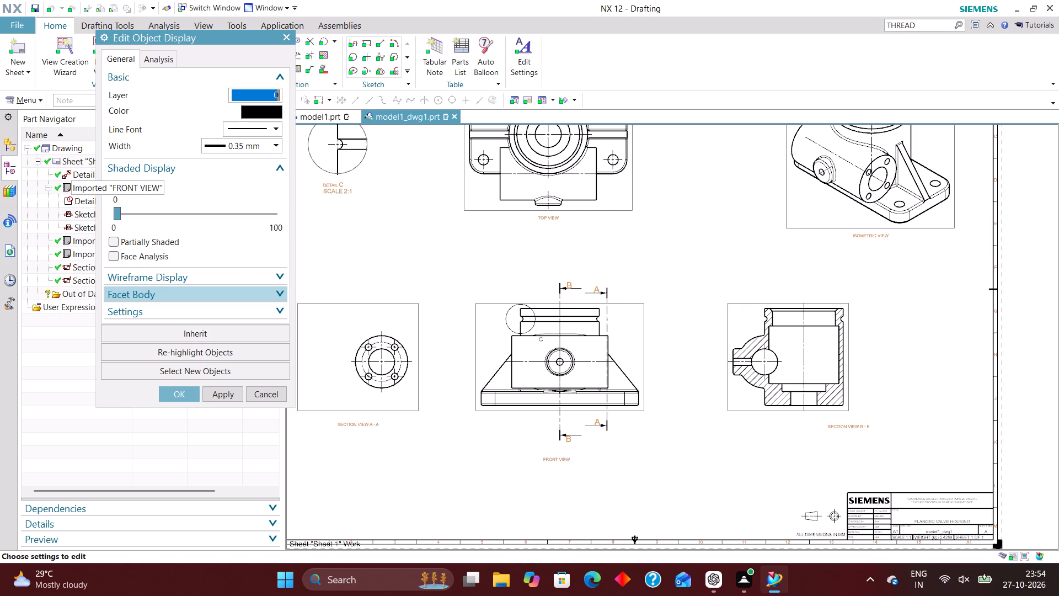
text(224)
key(Return)
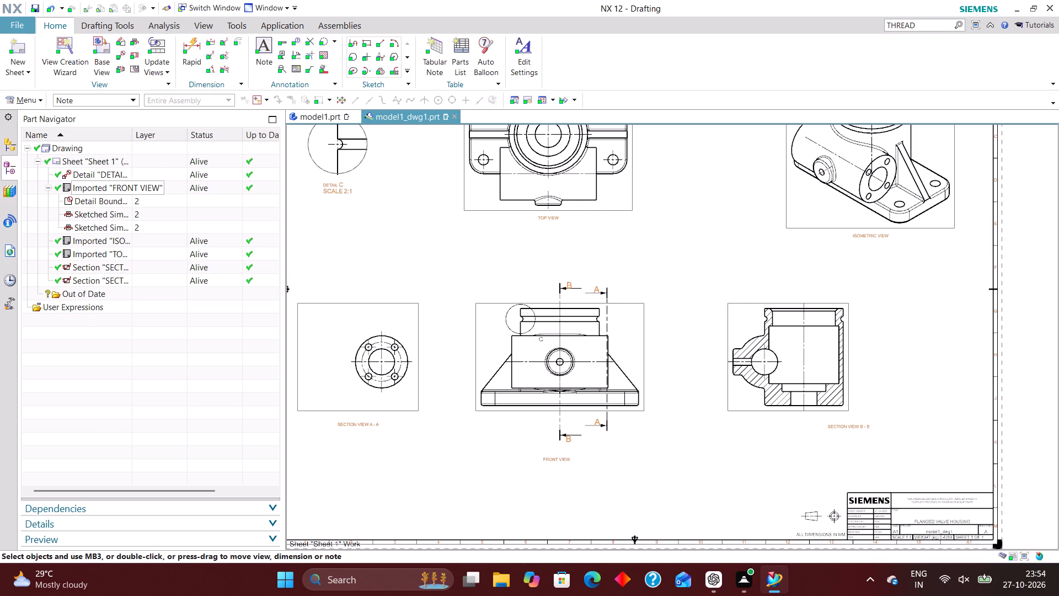
Select all symbols on the sheet using the Symbol selection filter and move them to layer 225.
click(120, 98)
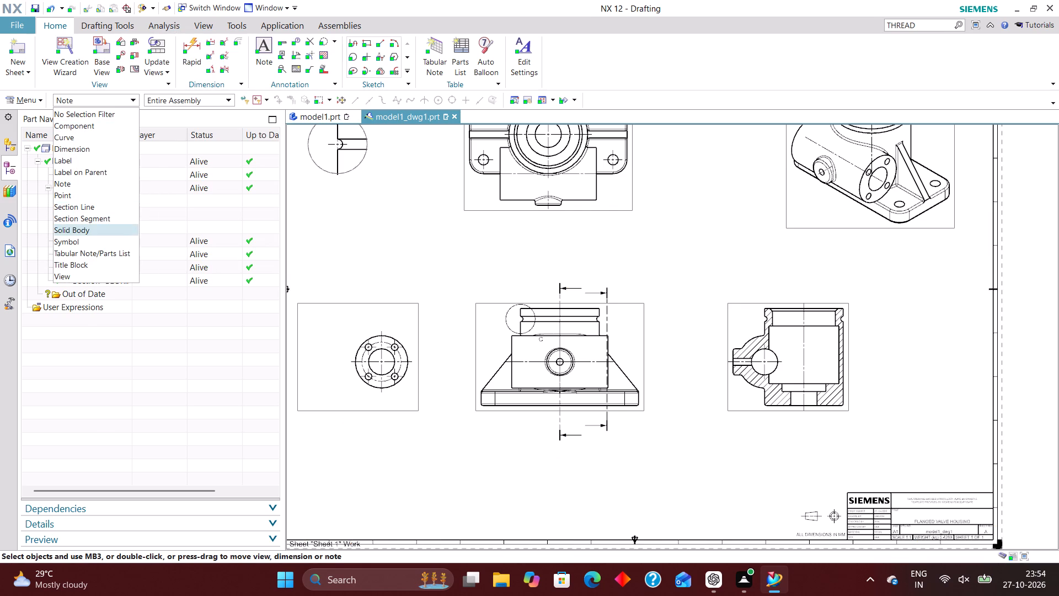
click(83, 238)
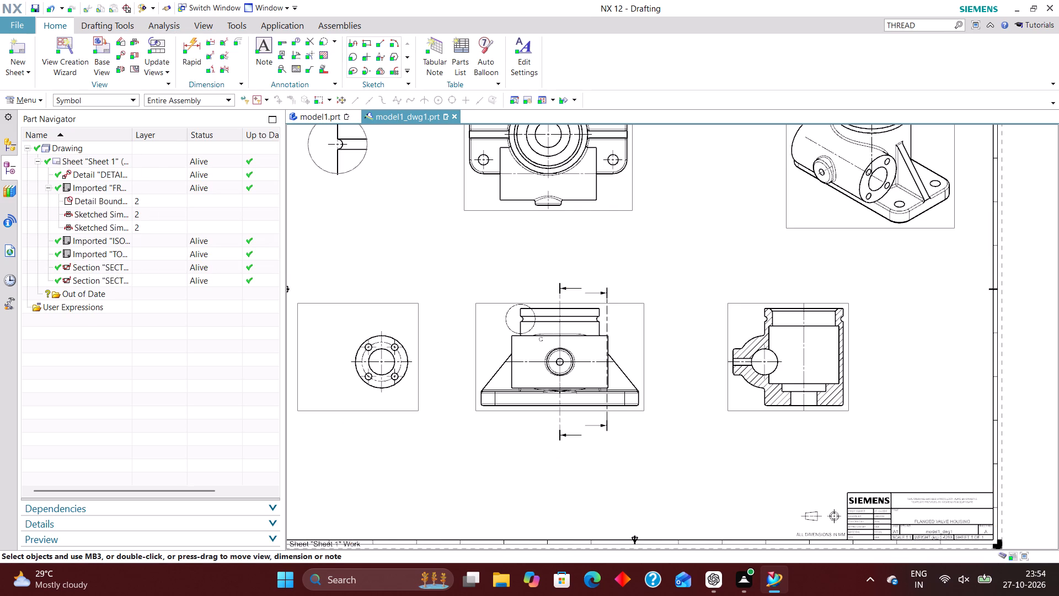
key(ctrl+a)
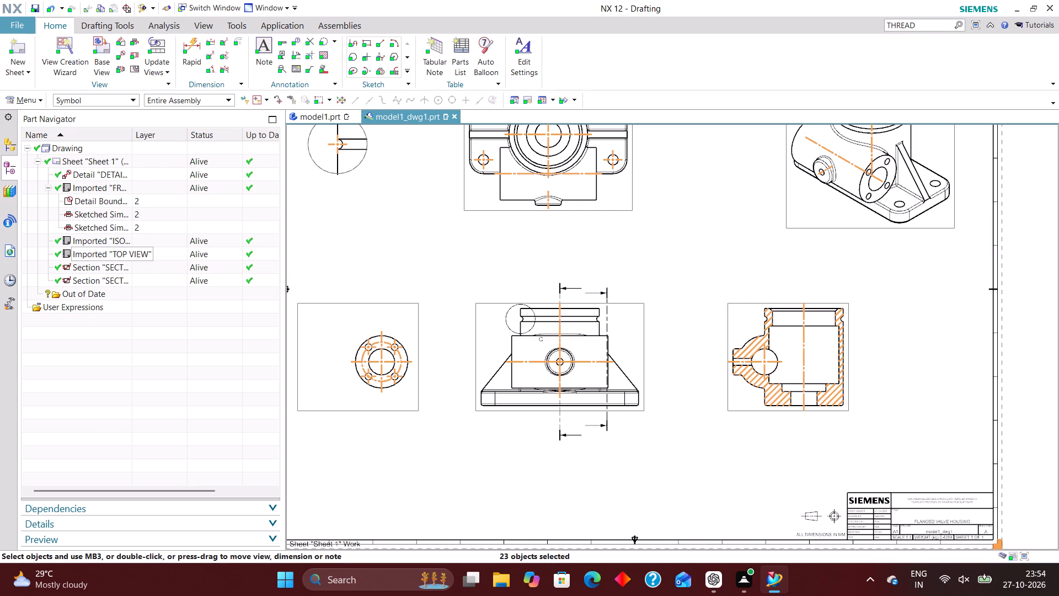
key(ctrl+j)
text(225)
key(Return)
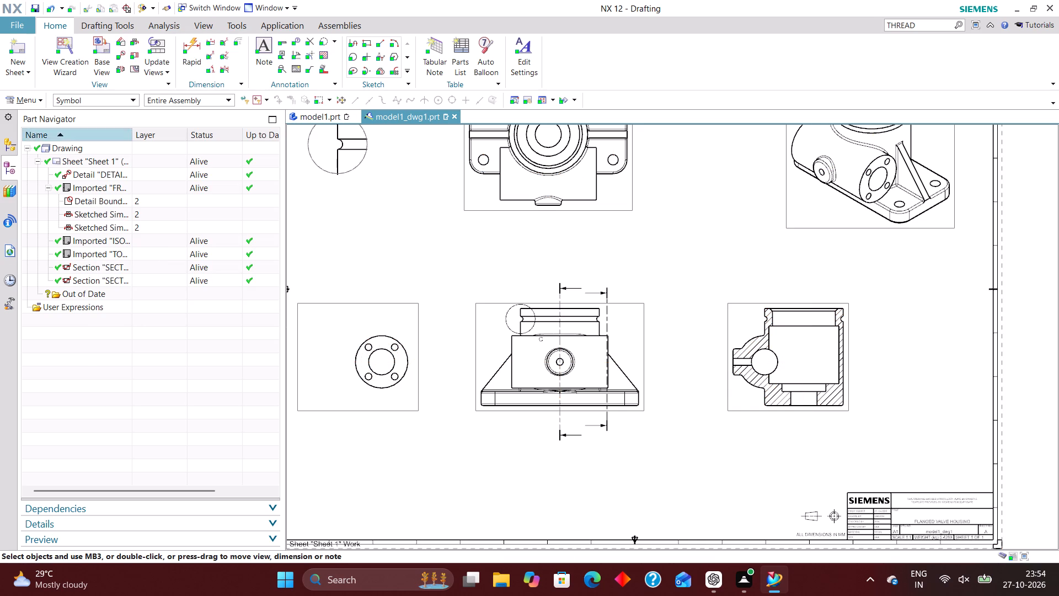
Select both section lines using the Section Line selection filter and move them to layer 226.
click(120, 98)
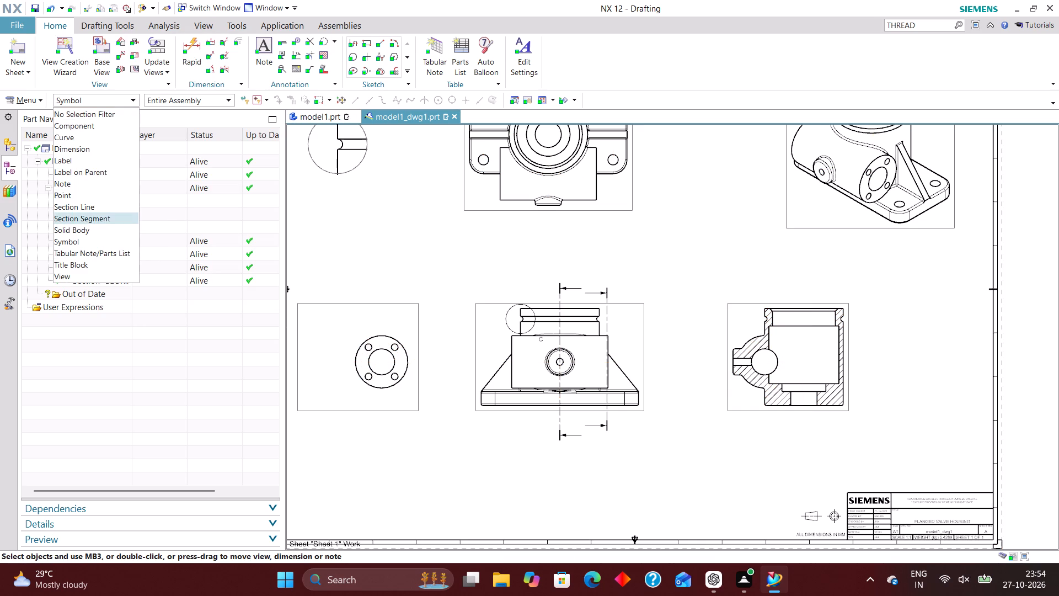
click(78, 206)
key(ctrl+a)
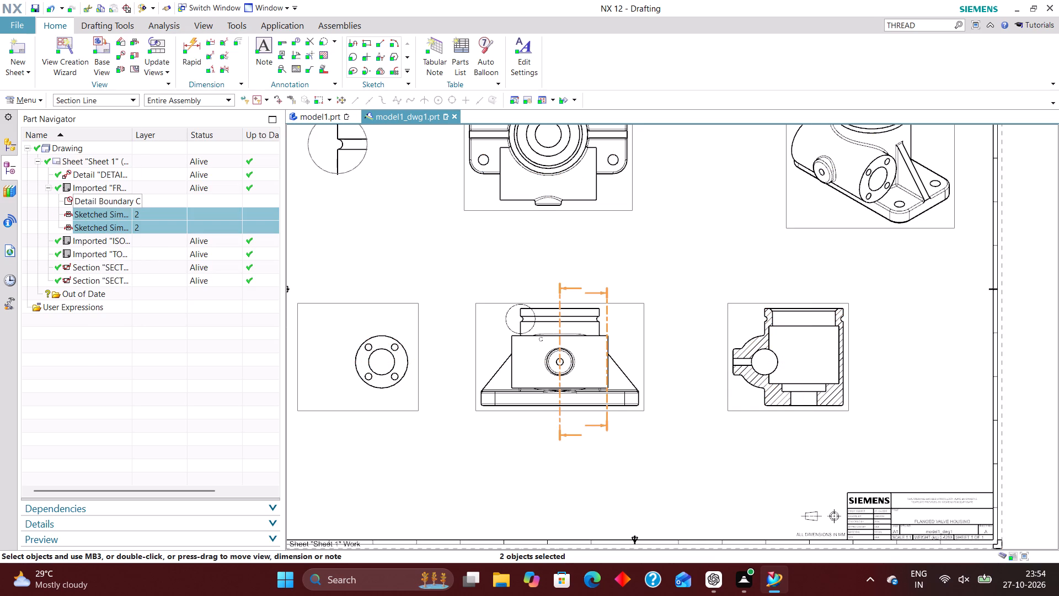
key(ctrl+j)
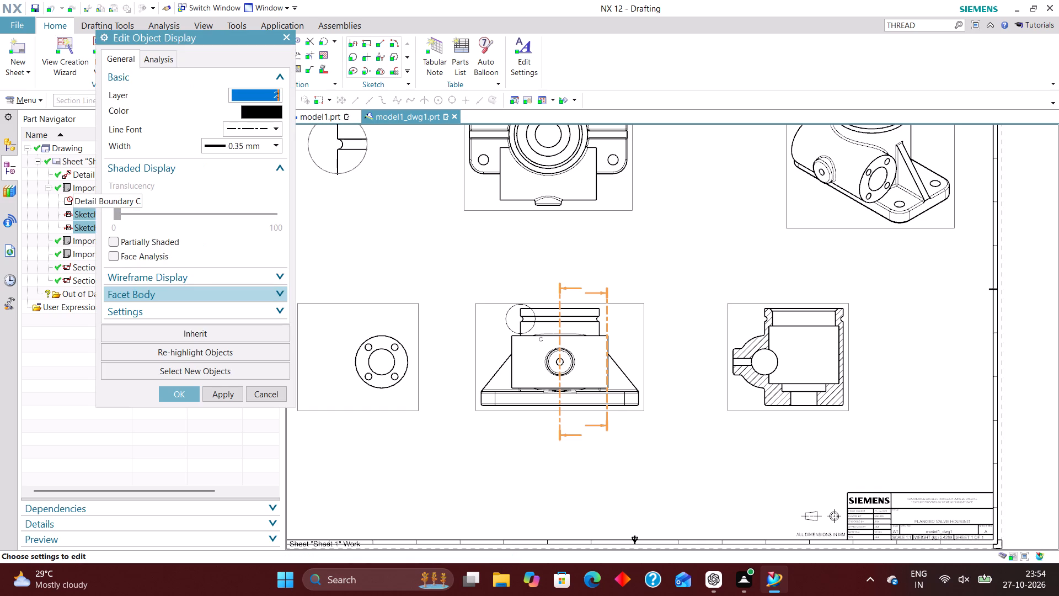
text(226)
key(Return)
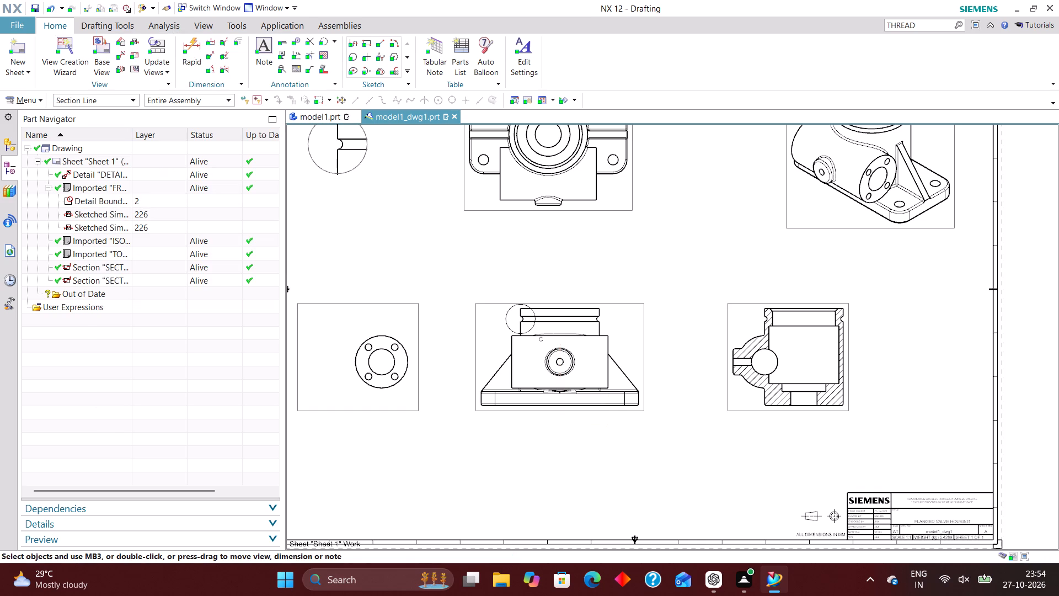
Select the title block using the Title Block selection filter and check its layer in the object display settings.
click(114, 97)
click(90, 265)
key(ctrl+a)
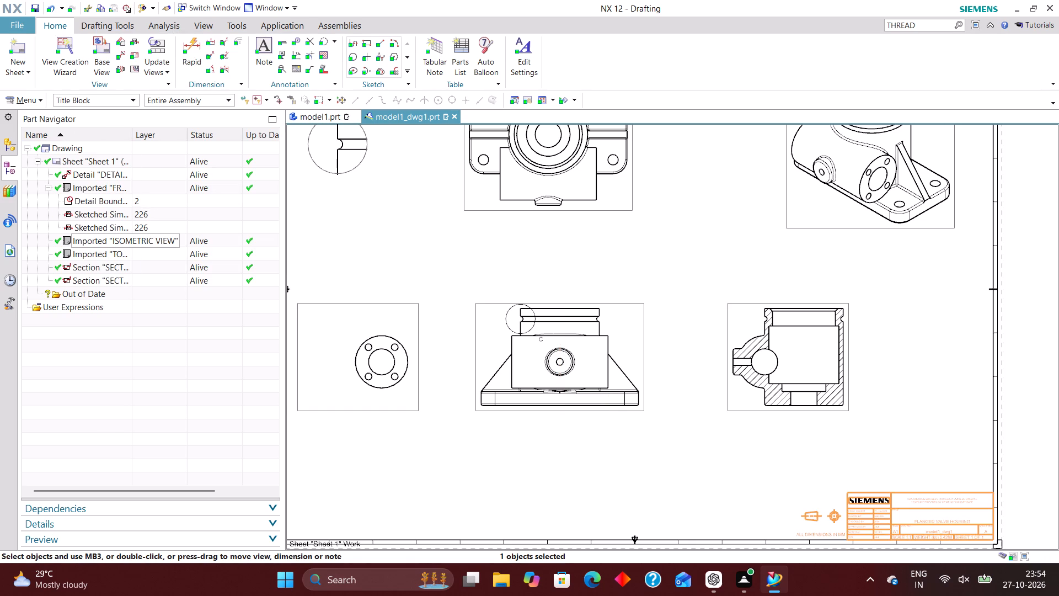
key(ctrl+j)
click(174, 401)
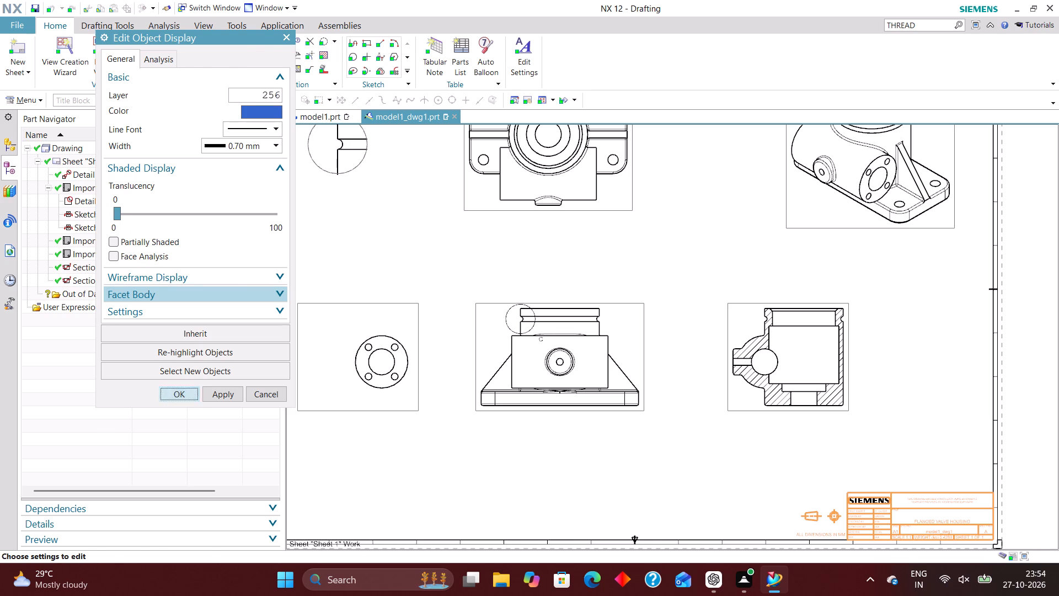
Turn on all layers of the drawing, including 223 to 226, and mark the ALL category as visible only.
key(ctrl+l)
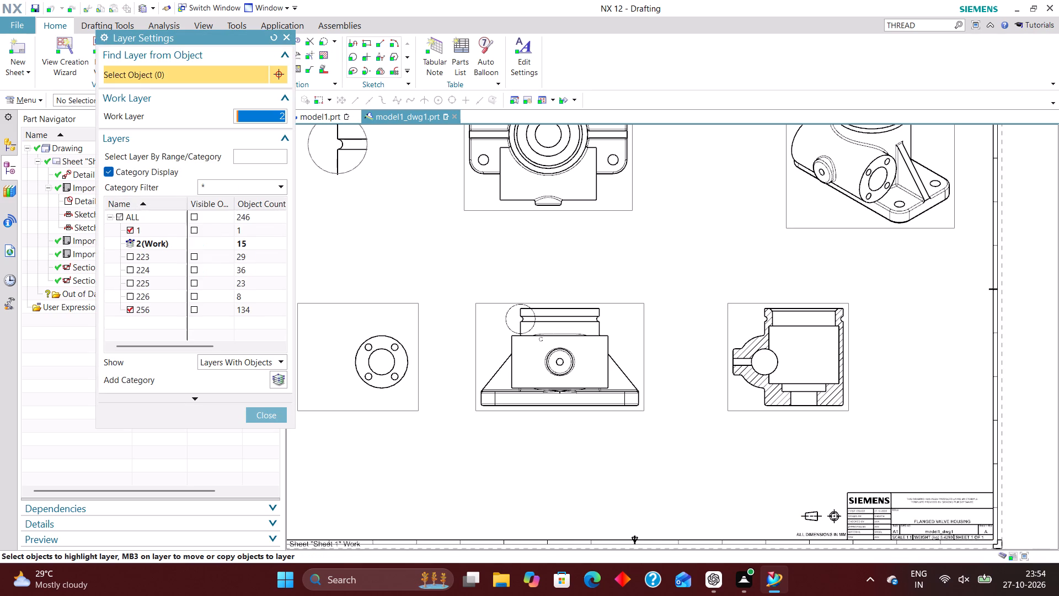
click(120, 216)
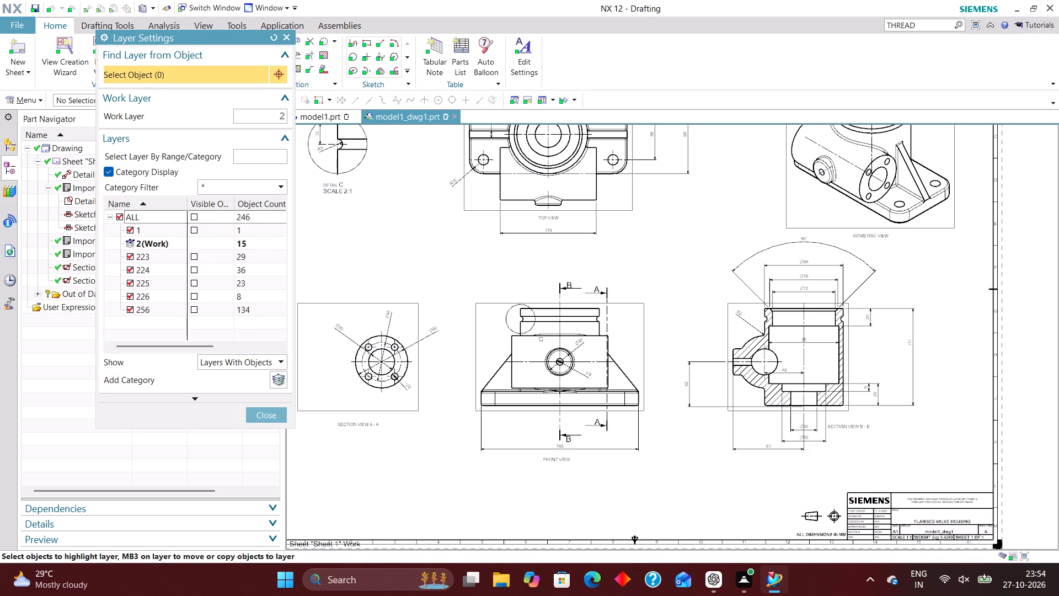
click(193, 216)
click(267, 416)
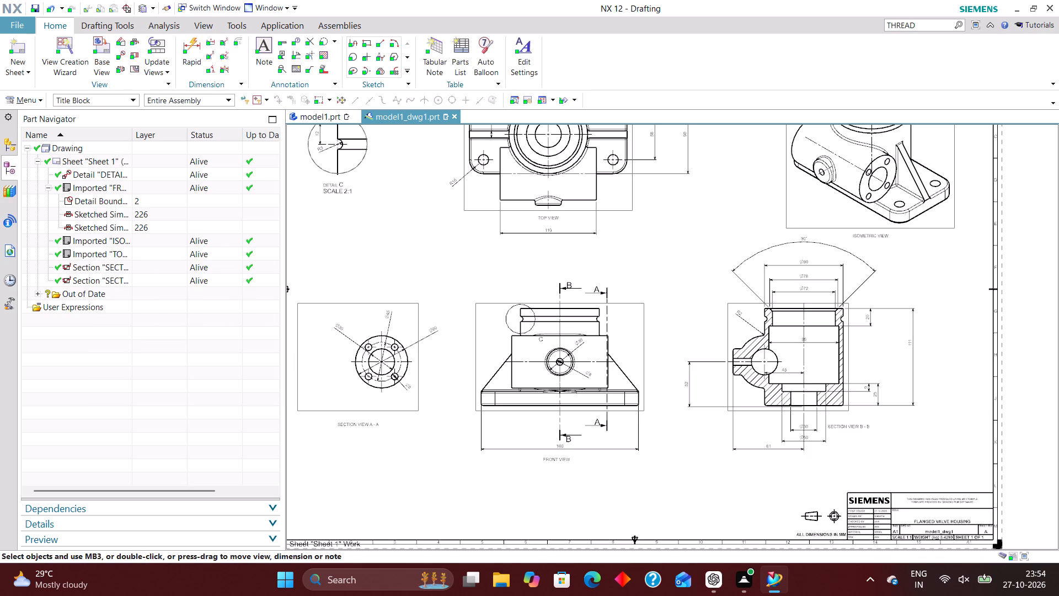
Turn off the display of view borders in the View Workflow settings of the Drafting Preferences.
click(40, 97)
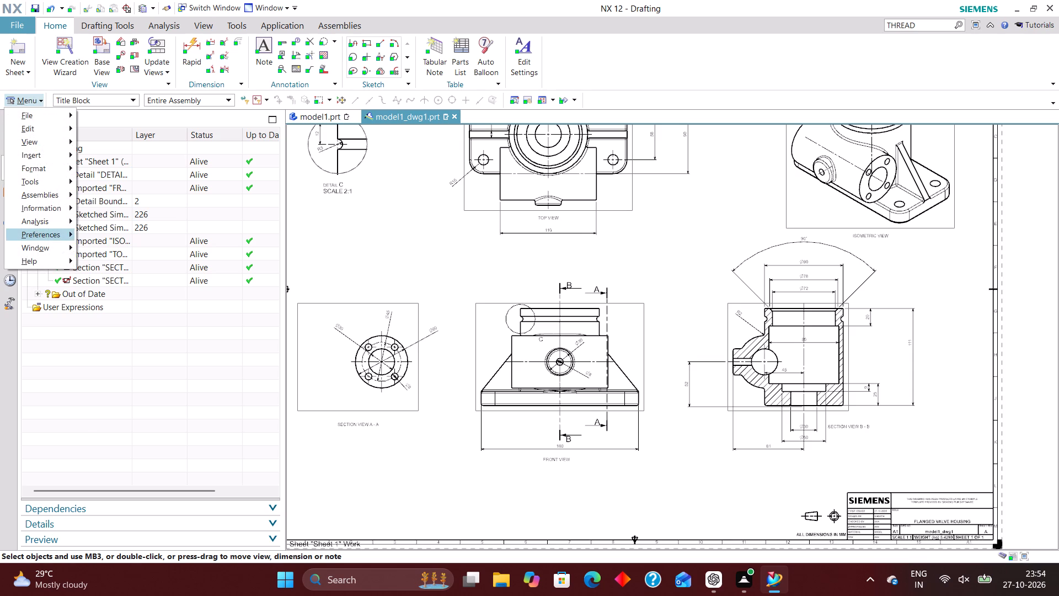
click(57, 237)
click(114, 270)
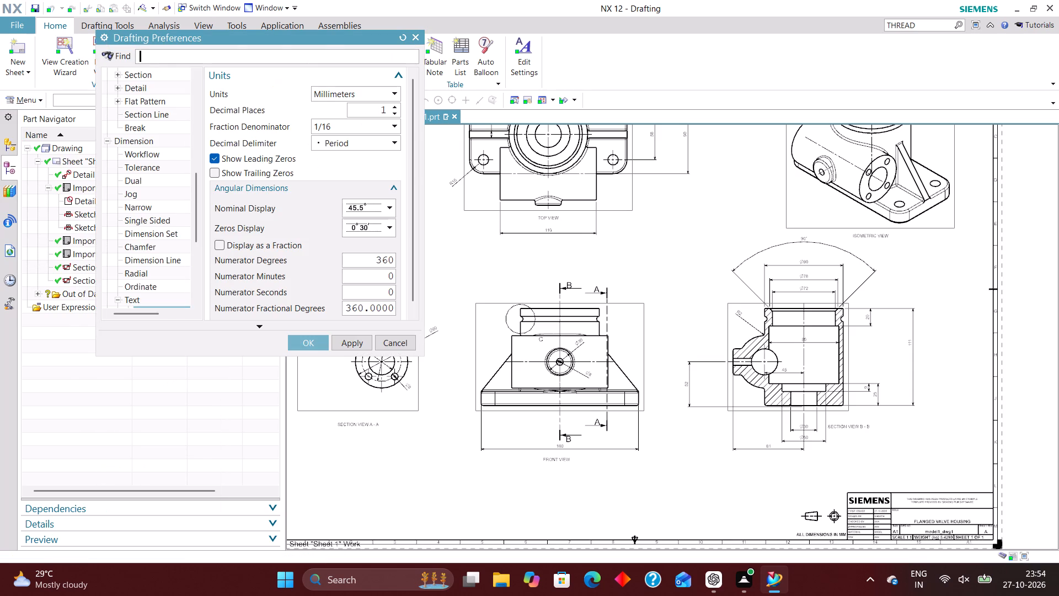
scroll(135, 156, up, 3)
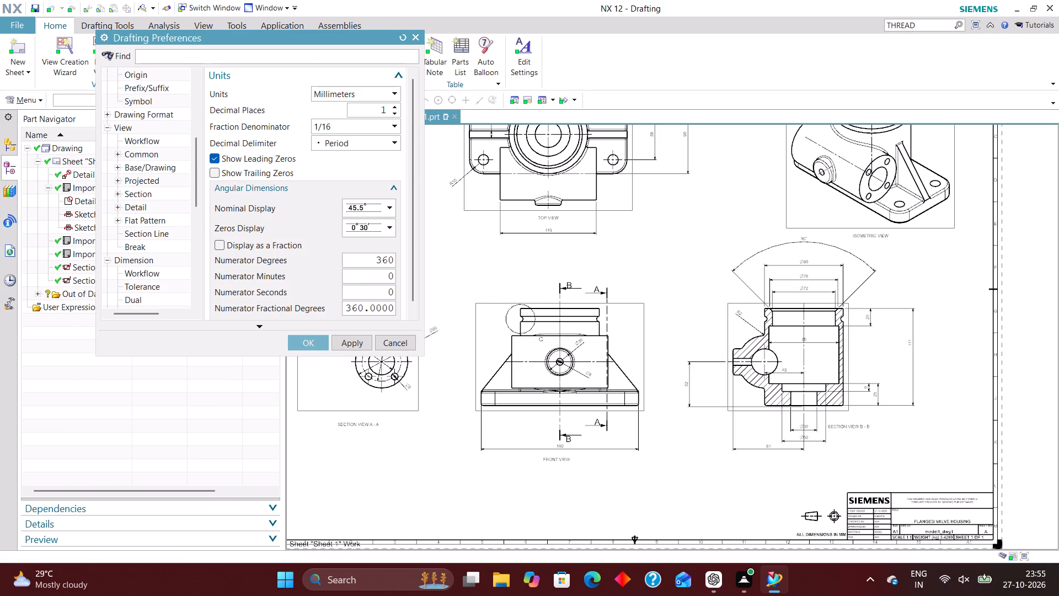
click(147, 143)
click(215, 89)
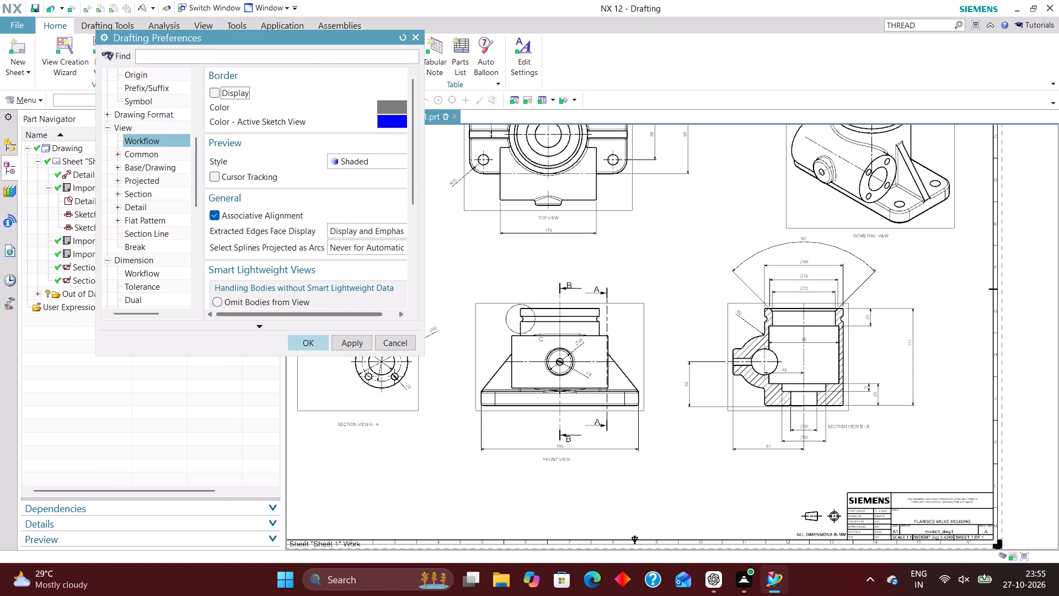
click(307, 343)
right_drag(440, 239, 373, 288)
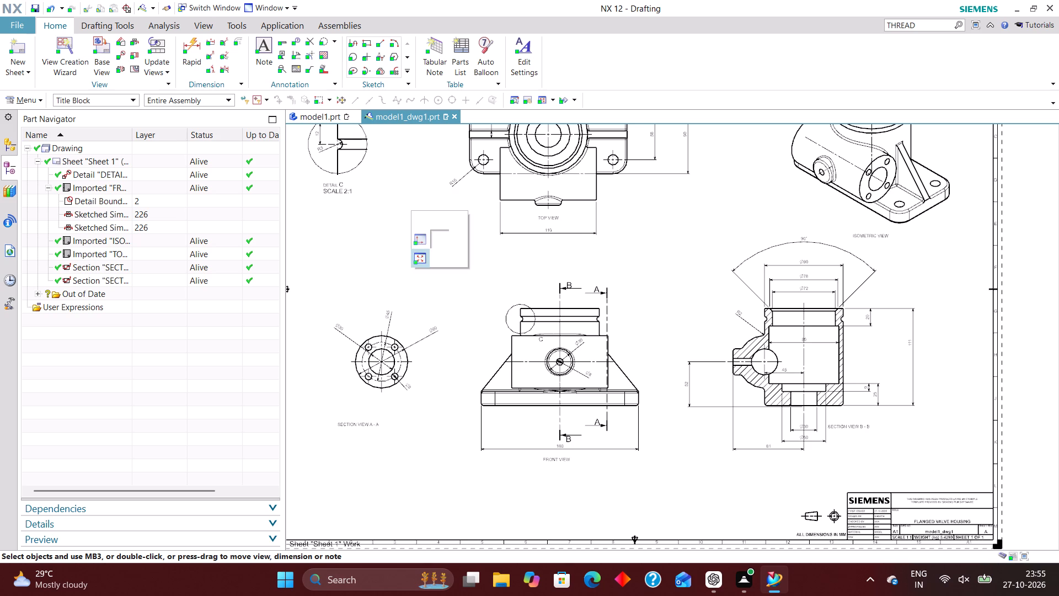
right_drag(414, 269, 348, 332)
right_drag(426, 244, 339, 330)
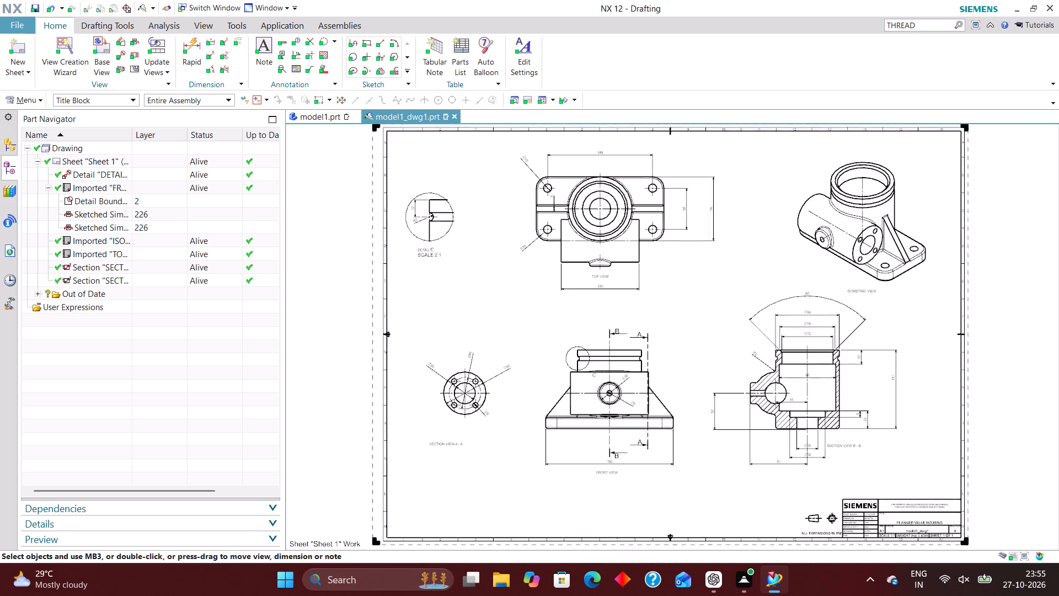